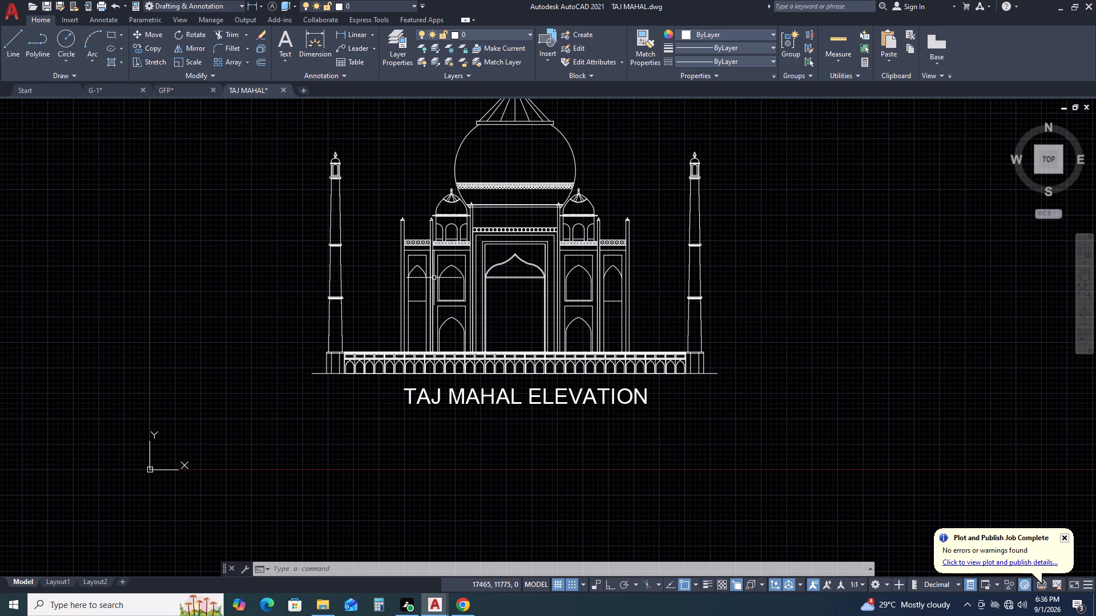
Examine the Taj Mahal elevation, including the central arch, side wings, domes and plinth.
{"action": "scroll", "coordinate": [519, 261], "scroll_direction": "up", "scroll_amount": 2}
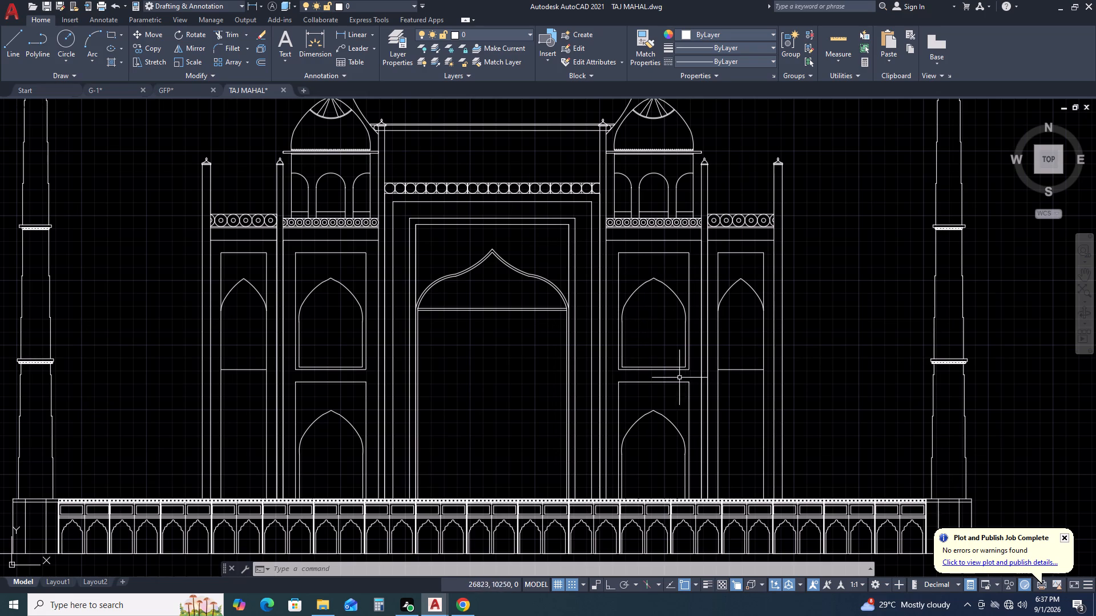
{"action": "scroll", "coordinate": [725, 342], "scroll_direction": "down", "scroll_amount": 1}
{"action": "middle_click_drag", "start_coordinate": [843, 332], "coordinate": [736, 303]}
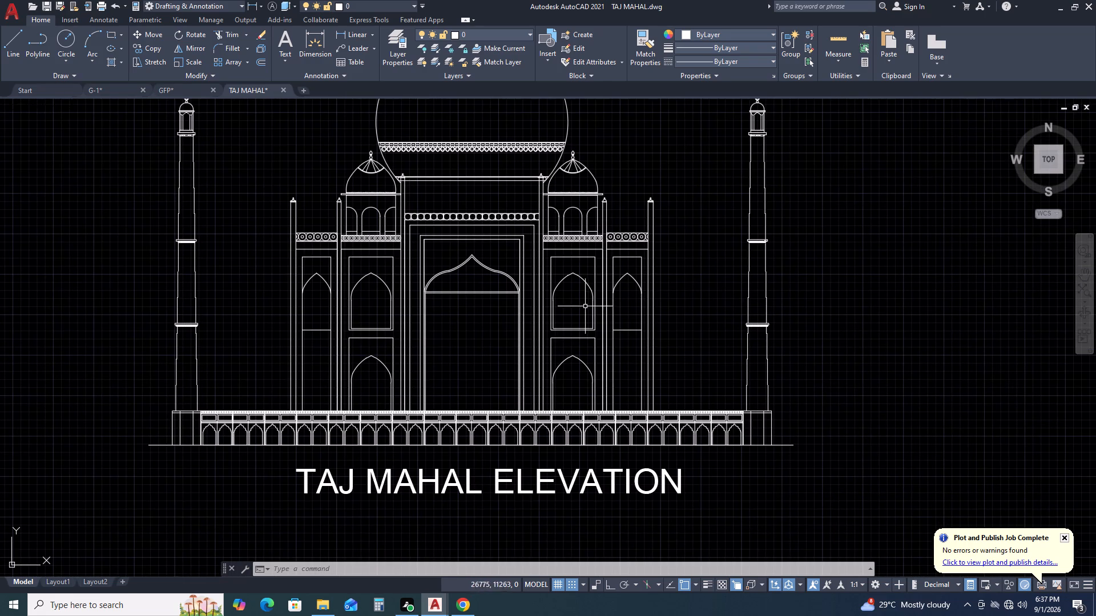
{"action": "middle_click_drag", "start_coordinate": [845, 206], "coordinate": [800, 221]}
{"action": "middle_click_drag", "start_coordinate": [789, 228], "coordinate": [762, 245]}
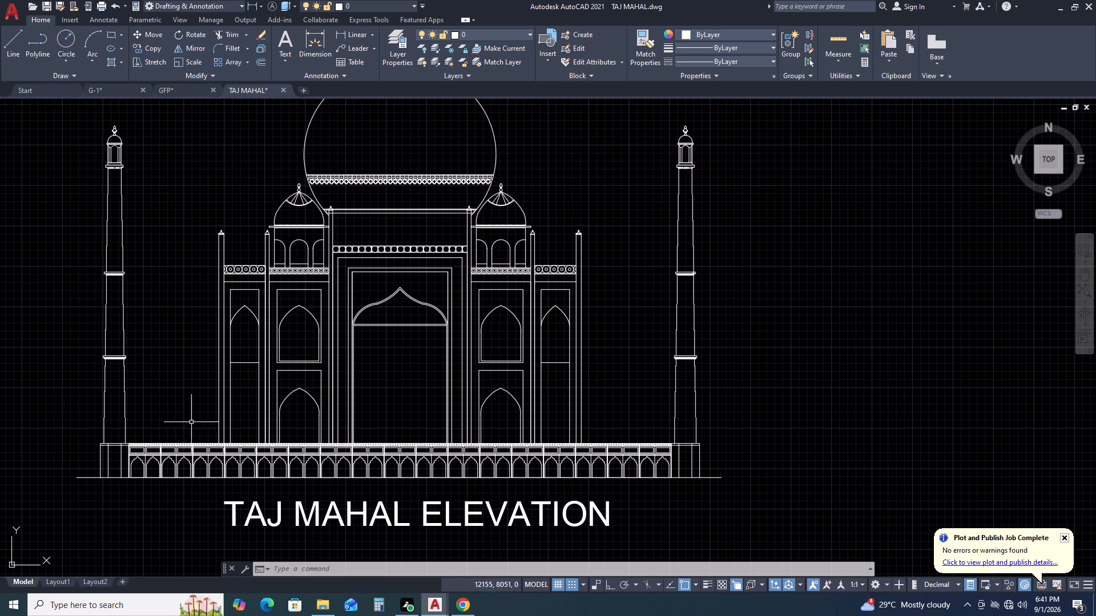
{"action": "middle_click_drag", "start_coordinate": [528, 327], "coordinate": [551, 303]}
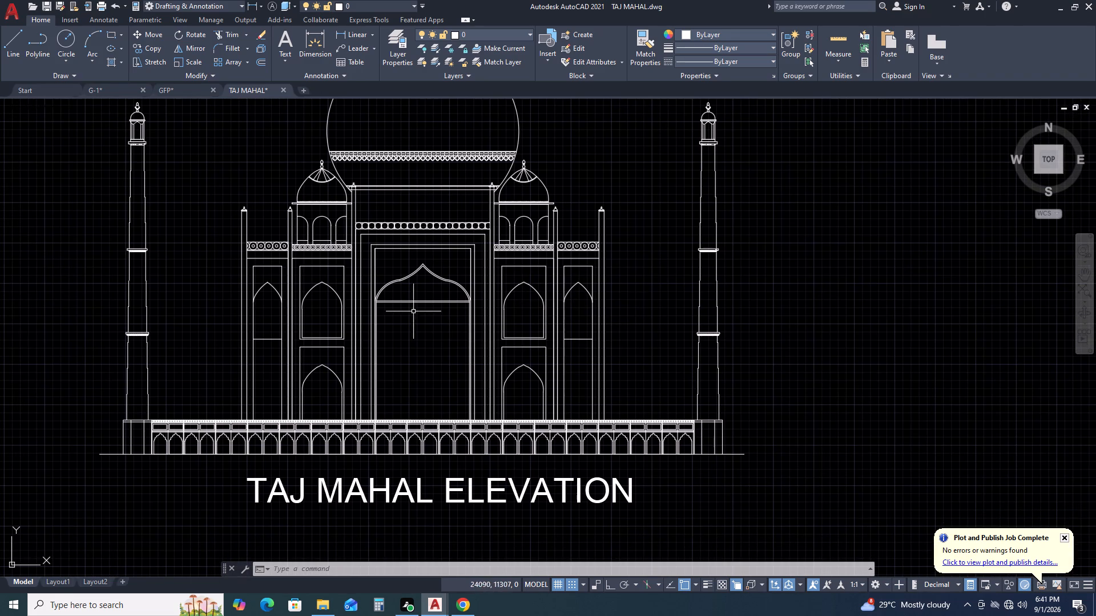
{"action": "scroll", "coordinate": [330, 286], "scroll_direction": "up", "scroll_amount": 1}
{"action": "scroll", "coordinate": [454, 265], "scroll_direction": "up", "scroll_amount": 2}
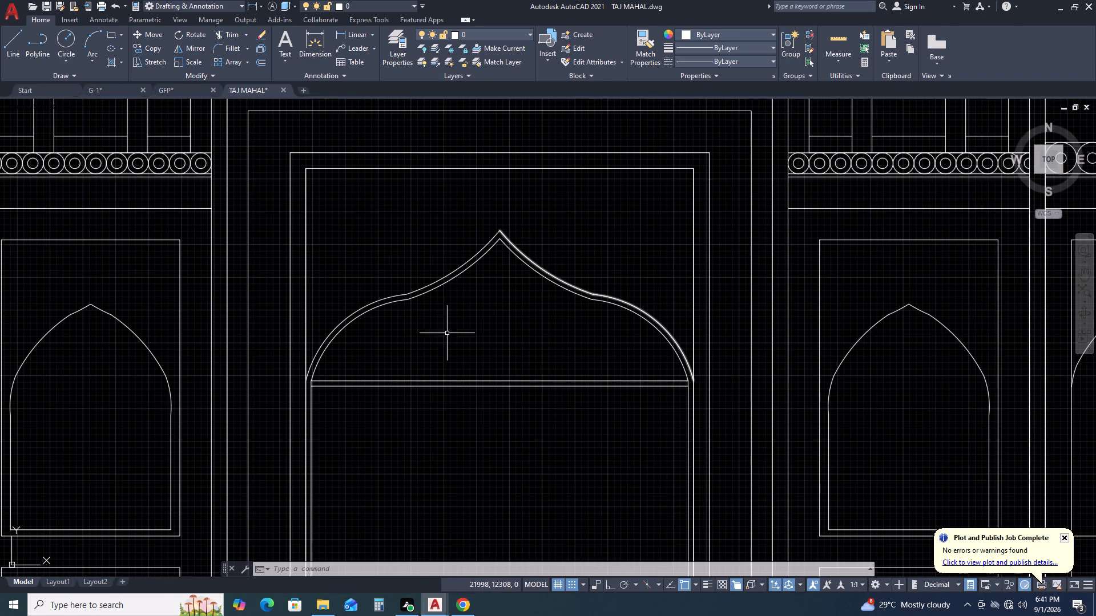
{"action": "scroll", "coordinate": [444, 334], "scroll_direction": "down", "scroll_amount": 2}
{"action": "scroll", "coordinate": [613, 341], "scroll_direction": "down", "scroll_amount": 2}
{"action": "middle_click_drag", "start_coordinate": [760, 310], "coordinate": [710, 321]}
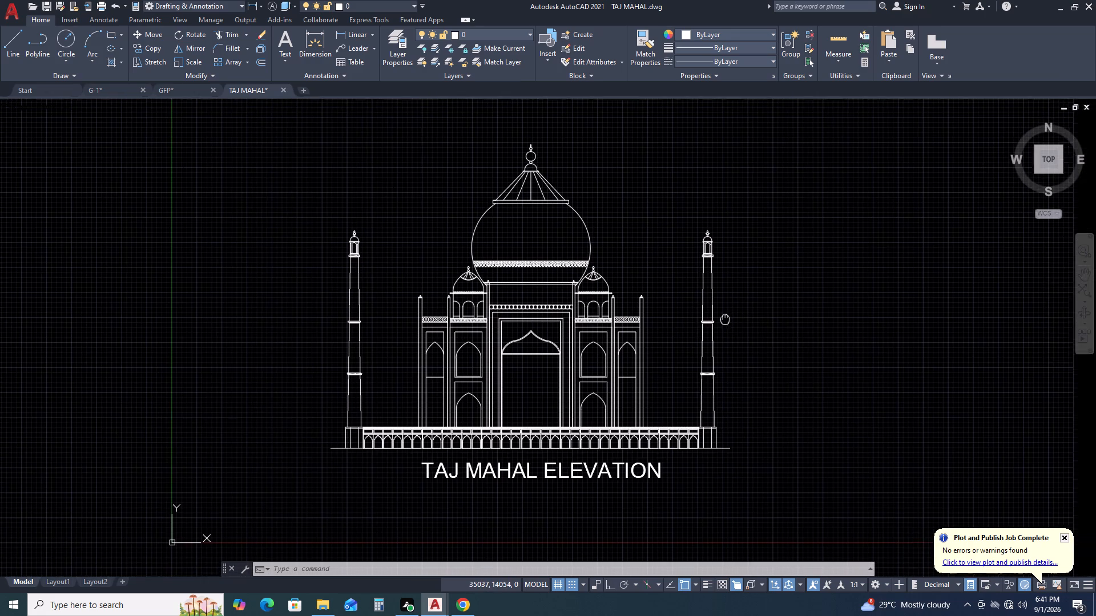
{"action": "middle_click_drag", "start_coordinate": [710, 321], "coordinate": [696, 321]}
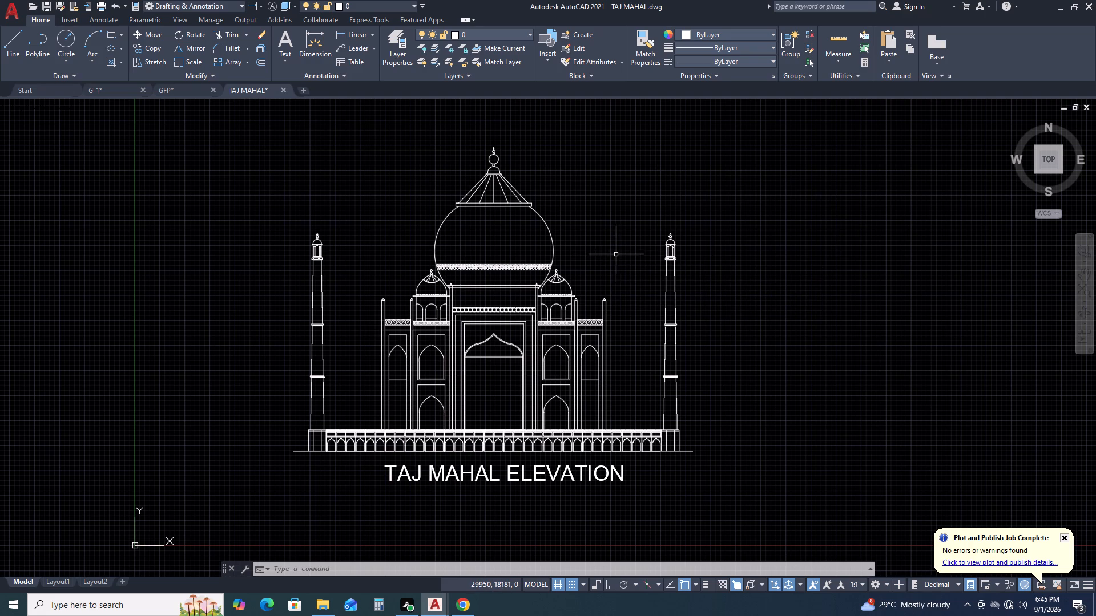
{"action": "scroll", "coordinate": [459, 315], "scroll_direction": "up", "scroll_amount": 2}
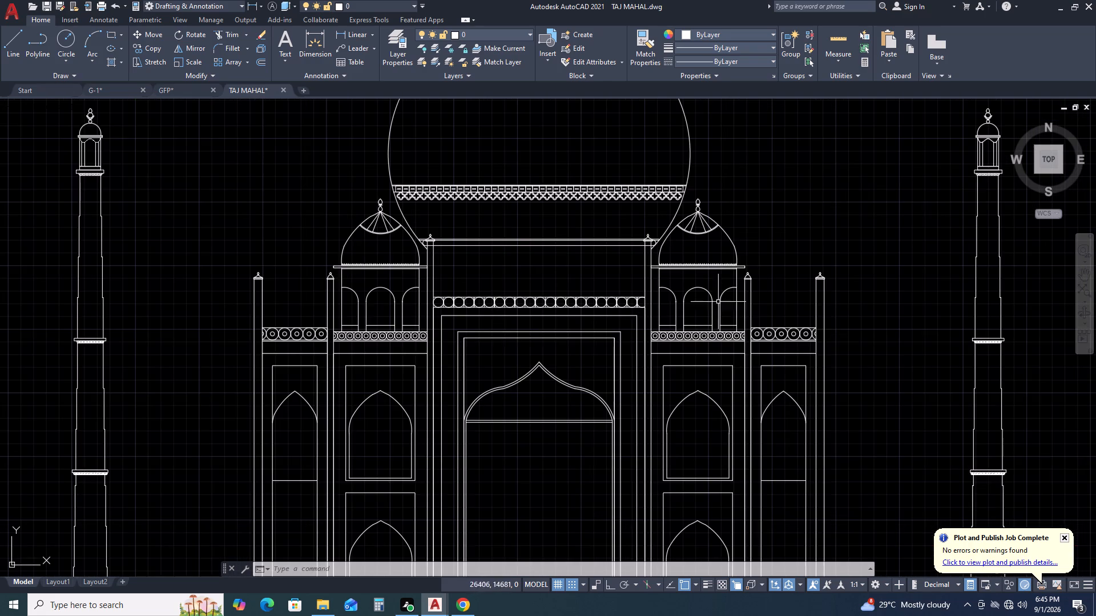
{"action": "scroll", "coordinate": [716, 269], "scroll_direction": "up", "scroll_amount": 2}
{"action": "scroll", "coordinate": [583, 247], "scroll_direction": "down", "scroll_amount": 3}
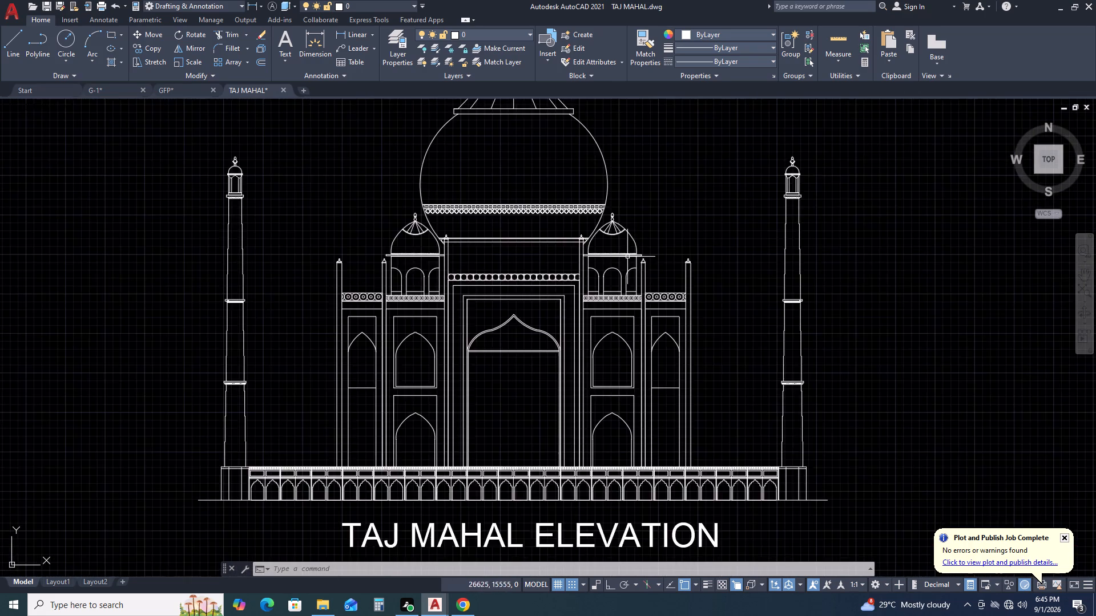
{"action": "scroll", "coordinate": [650, 258], "scroll_direction": "down", "scroll_amount": 1}
{"action": "middle_click_drag", "start_coordinate": [805, 272], "coordinate": [601, 241]}
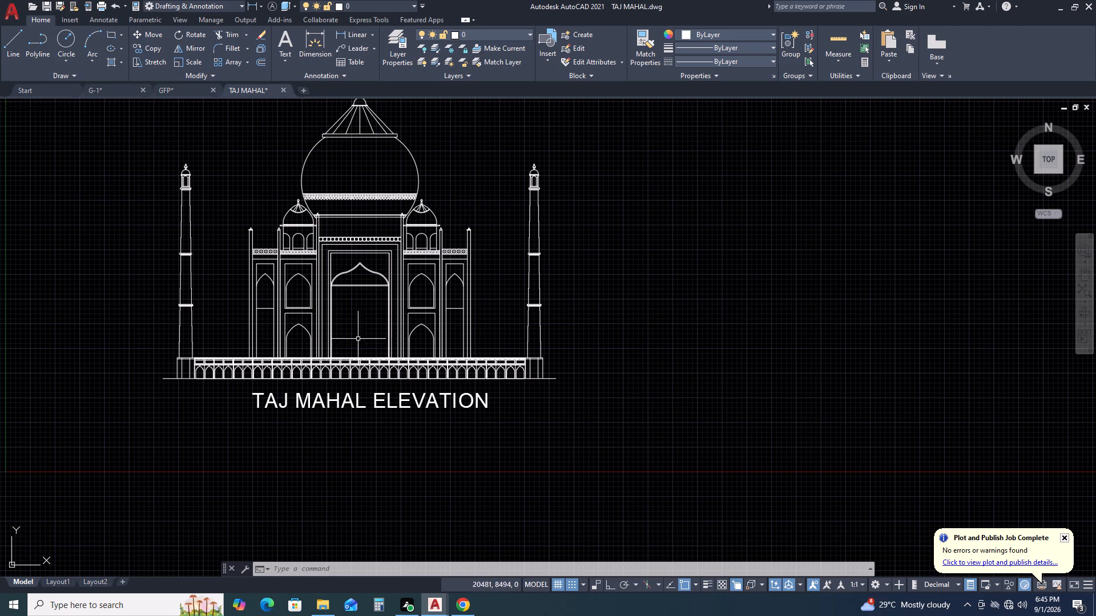
{"action": "scroll", "coordinate": [352, 354], "scroll_direction": "up", "scroll_amount": 2}
{"action": "middle_click_drag", "start_coordinate": [336, 387], "coordinate": [442, 392]}
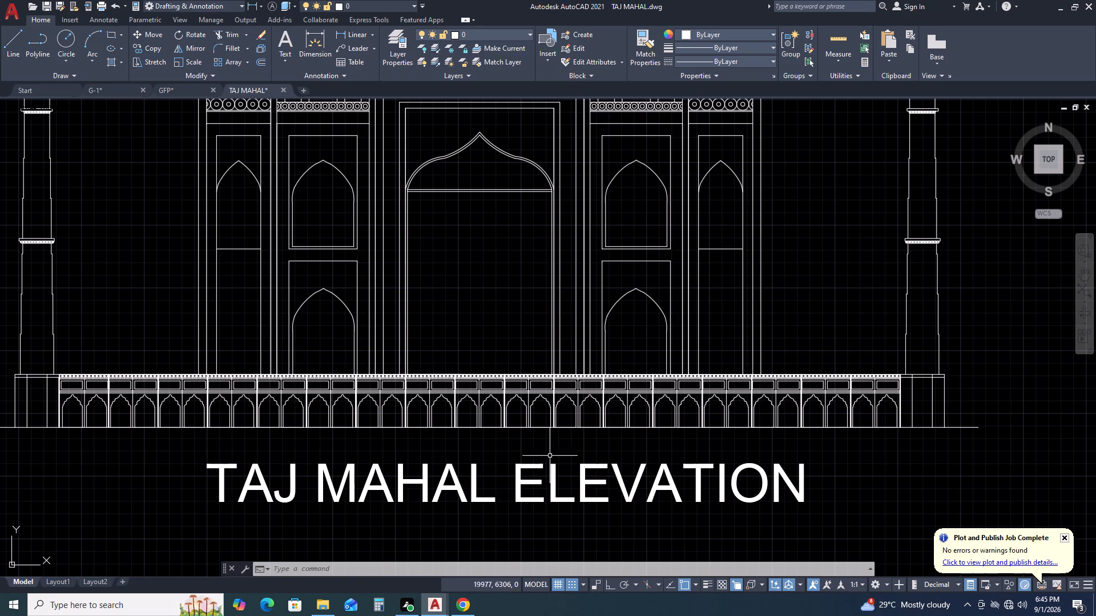
{"action": "scroll", "coordinate": [456, 333], "scroll_direction": "down", "scroll_amount": 1}
{"action": "scroll", "coordinate": [548, 354], "scroll_direction": "down", "scroll_amount": 1}
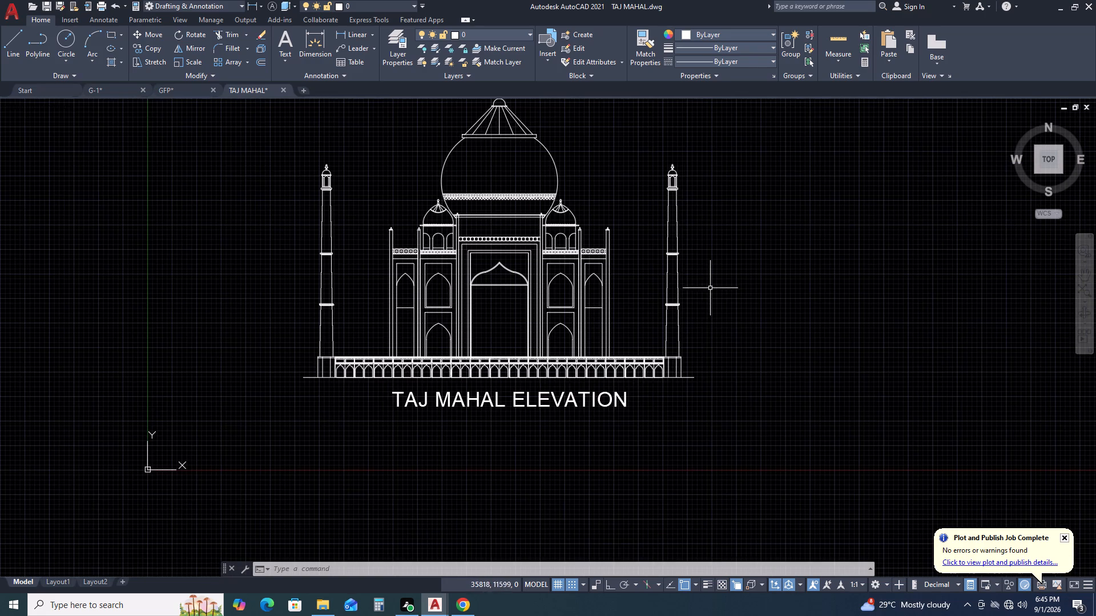
{"action": "middle_click_drag", "start_coordinate": [709, 295], "coordinate": [679, 370]}
{"action": "scroll", "coordinate": [496, 436], "scroll_direction": "up", "scroll_amount": 1}
{"action": "middle_click_drag", "start_coordinate": [603, 457], "coordinate": [616, 388]}
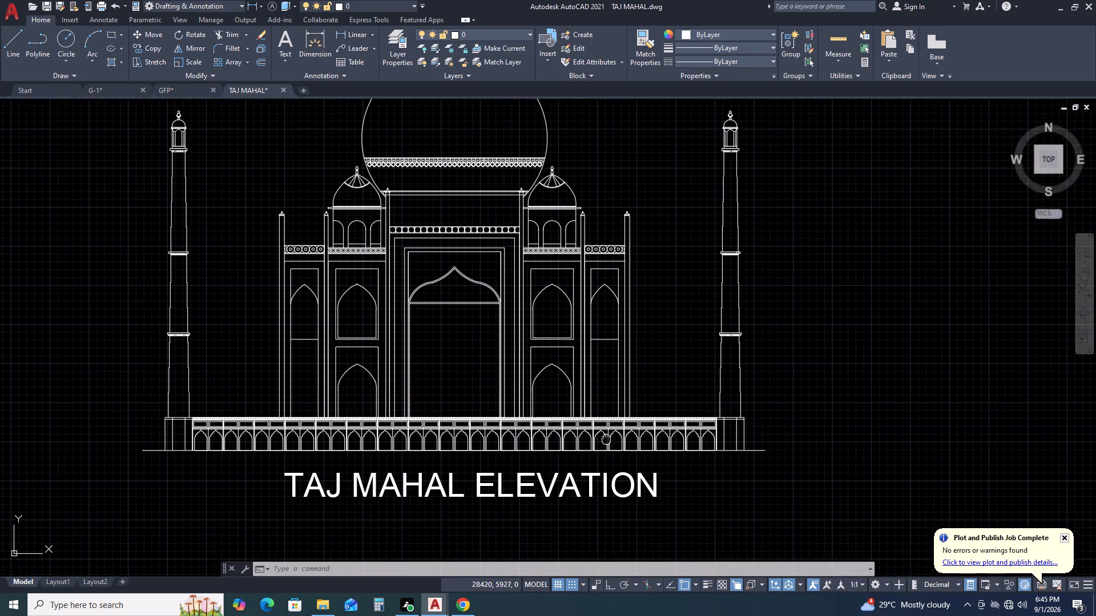
Examine the plinth arcade and the minaret bases at both ends of the elevation.
{"action": "scroll", "coordinate": [243, 401], "scroll_direction": "up", "scroll_amount": 2}
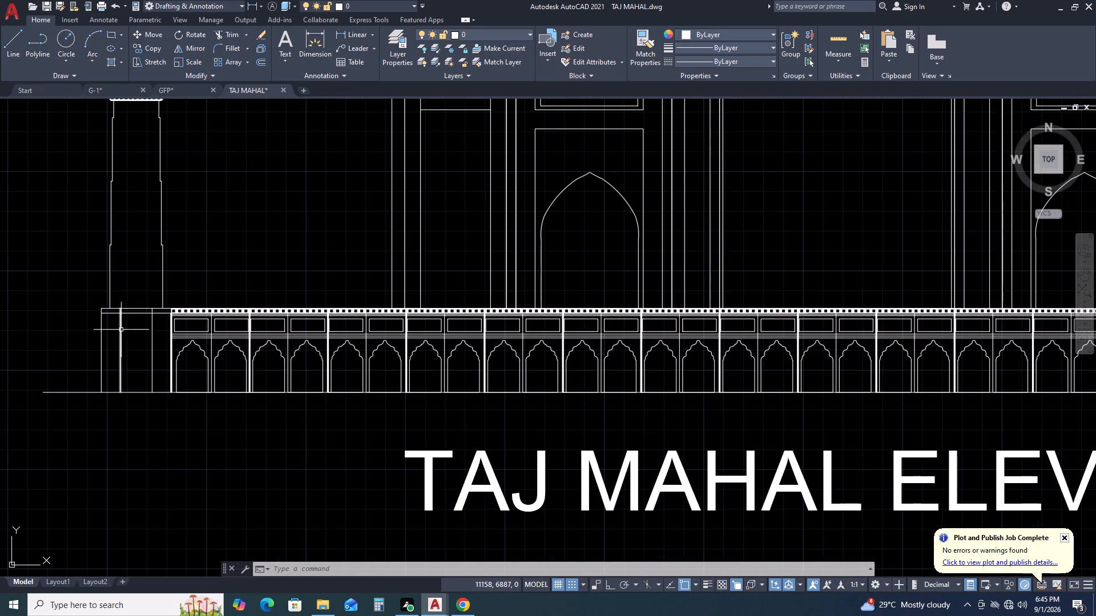
{"action": "scroll", "coordinate": [120, 329], "scroll_direction": "up", "scroll_amount": 1}
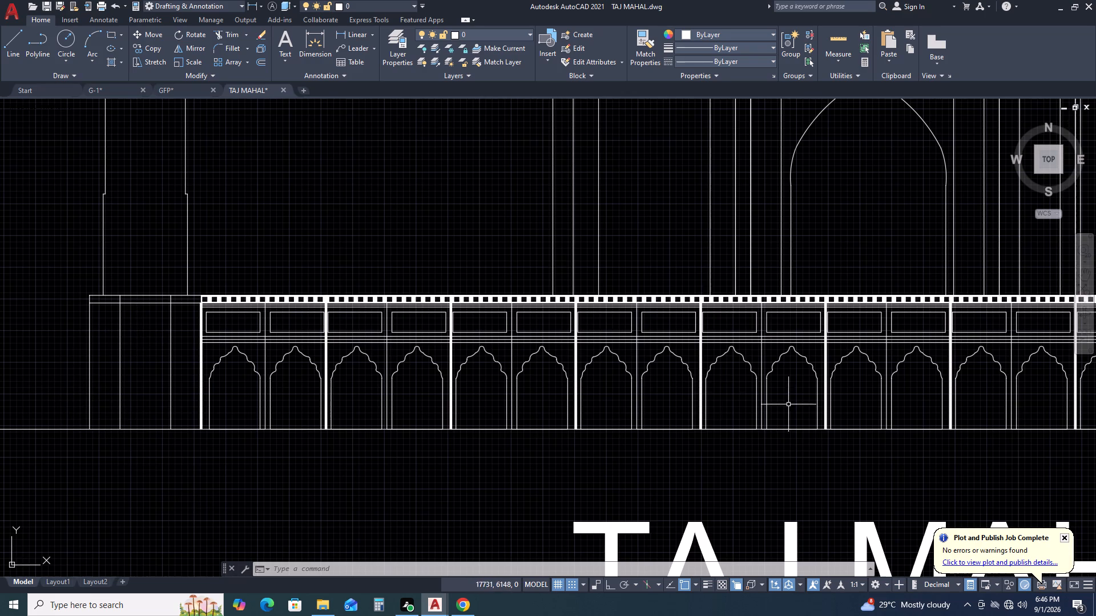
{"action": "scroll", "coordinate": [777, 363], "scroll_direction": "up", "scroll_amount": 3}
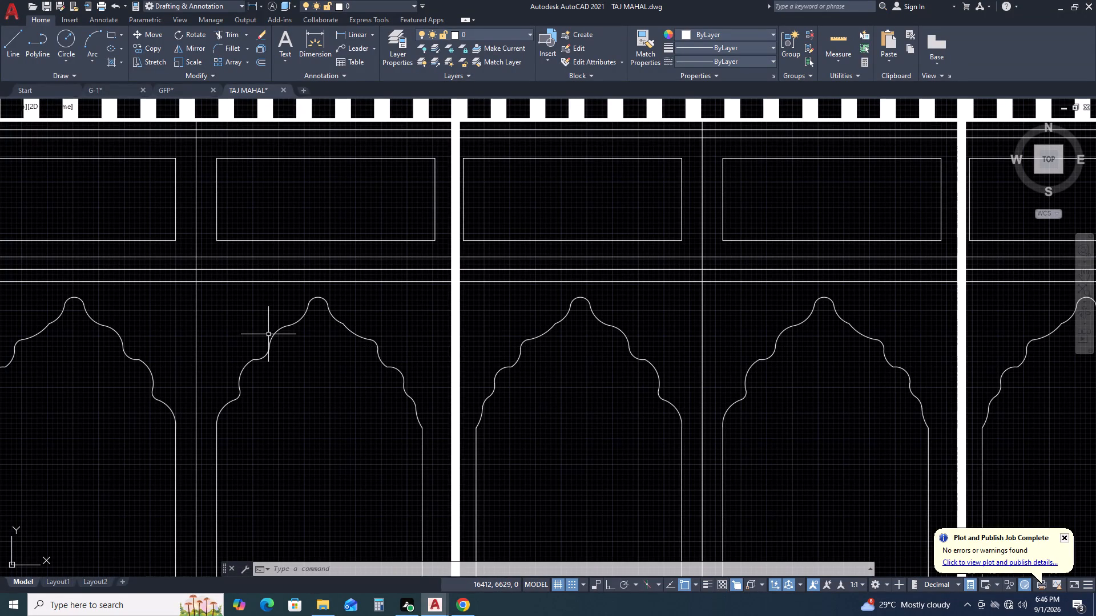
{"action": "scroll", "coordinate": [683, 428], "scroll_direction": "down", "scroll_amount": 3}
{"action": "scroll", "coordinate": [527, 370], "scroll_direction": "down", "scroll_amount": 3}
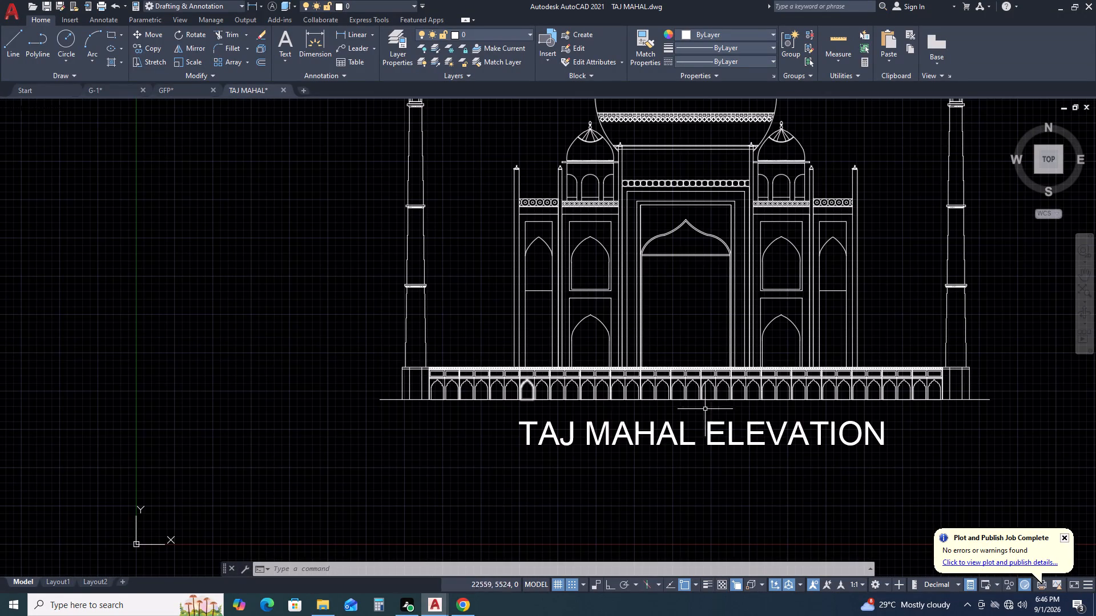
{"action": "middle_click_drag", "start_coordinate": [857, 409], "coordinate": [674, 380]}
{"action": "middle_click_drag", "start_coordinate": [649, 377], "coordinate": [639, 376]}
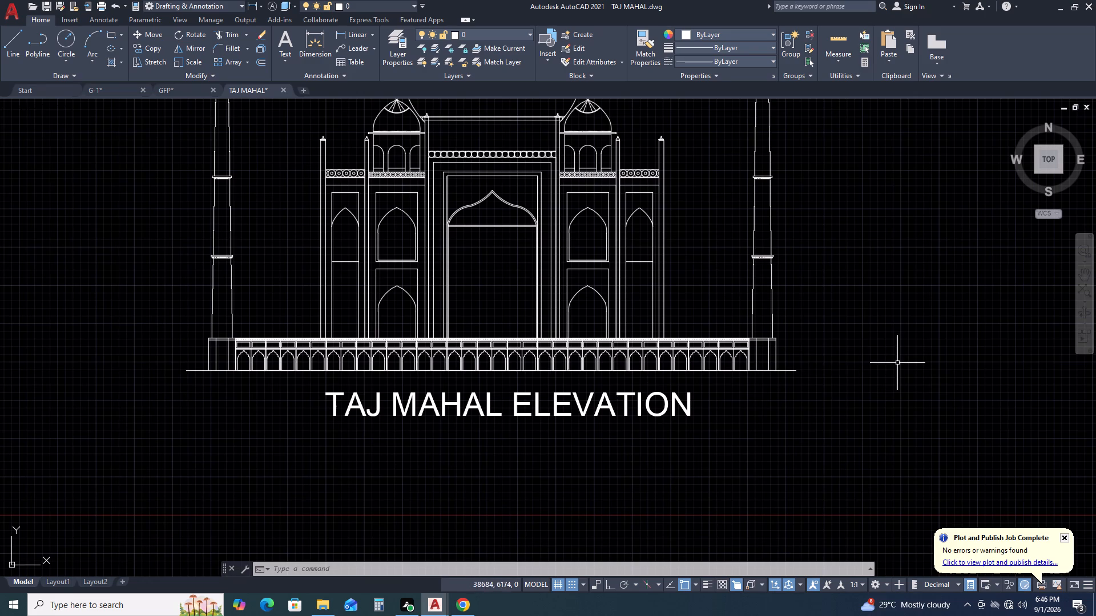
{"action": "scroll", "coordinate": [828, 354], "scroll_direction": "up", "scroll_amount": 2}
{"action": "scroll", "coordinate": [749, 354], "scroll_direction": "up", "scroll_amount": 1}
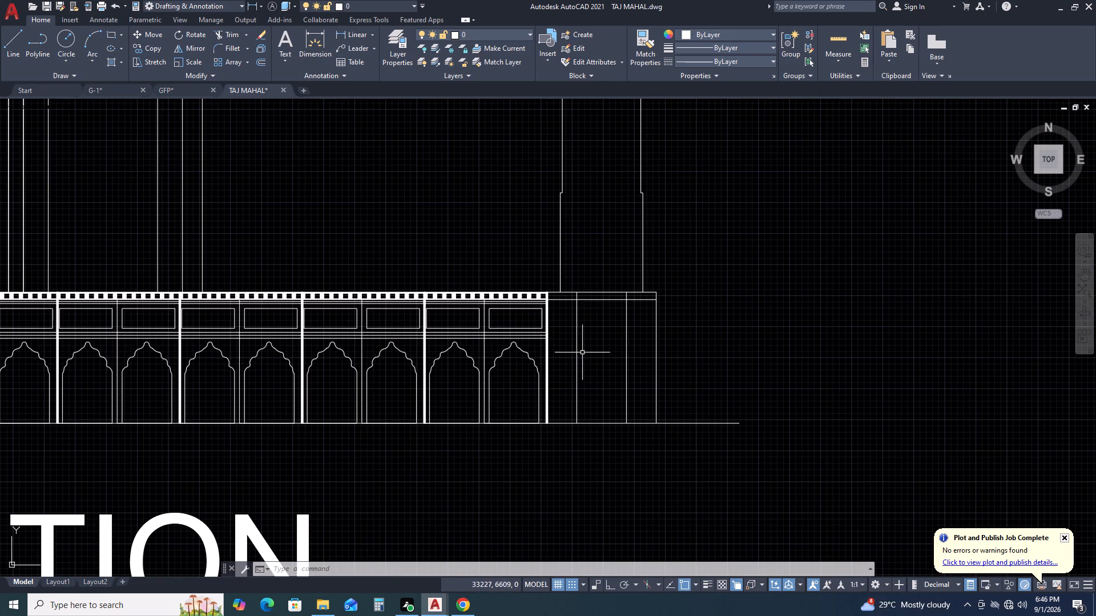
{"action": "scroll", "coordinate": [570, 347], "scroll_direction": "down", "scroll_amount": 3}
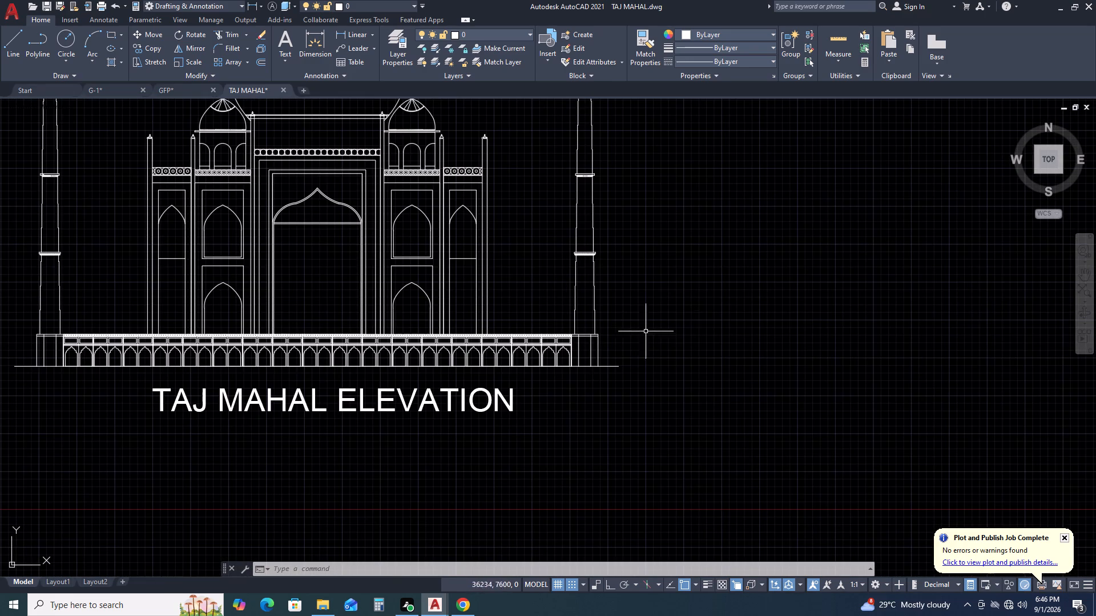
{"action": "middle_click_drag", "start_coordinate": [696, 273], "coordinate": [690, 277]}
{"action": "middle_click_drag", "start_coordinate": [663, 293], "coordinate": [542, 350]}
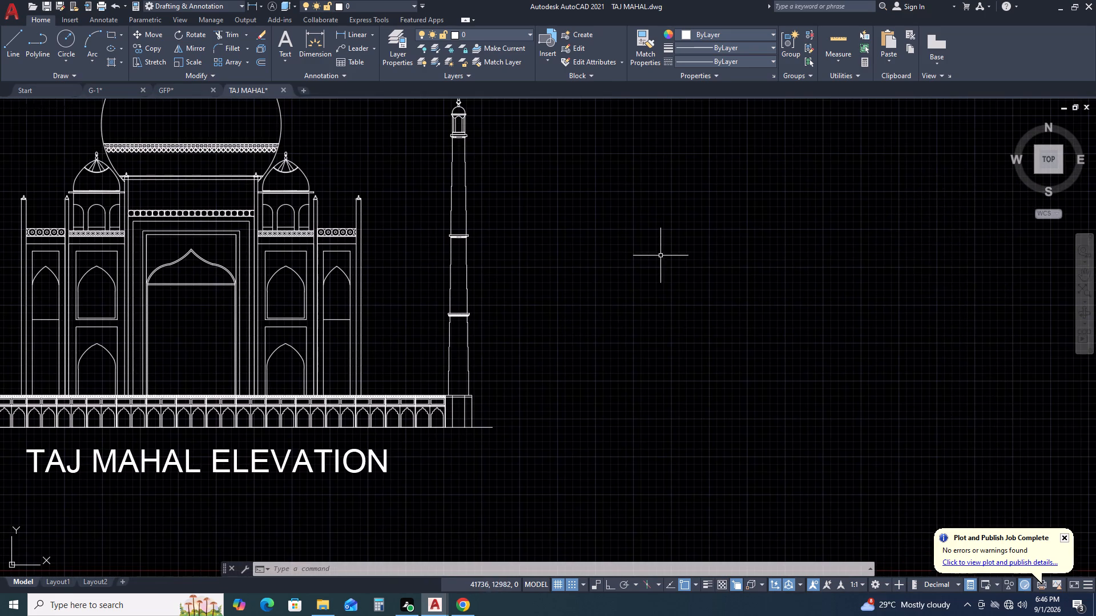
{"action": "middle_click_drag", "start_coordinate": [660, 256], "coordinate": [600, 323]}
{"action": "scroll", "coordinate": [687, 198], "scroll_direction": "up", "scroll_amount": 1}
{"action": "scroll", "coordinate": [684, 196], "scroll_direction": "down", "scroll_amount": 2}
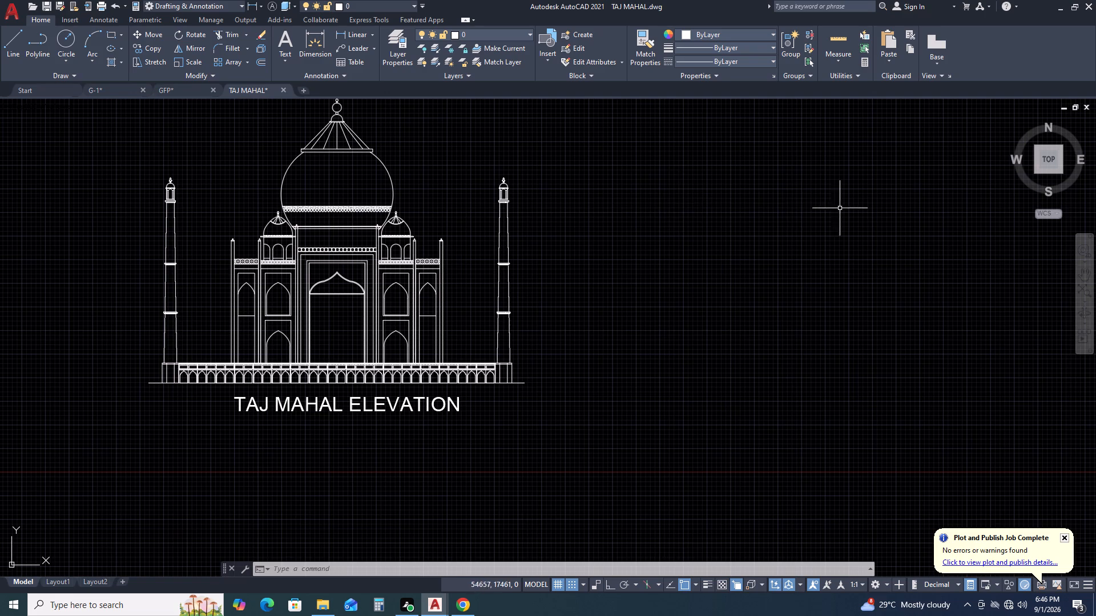
{"action": "middle_click_drag", "start_coordinate": [868, 204], "coordinate": [663, 195]}
{"action": "scroll", "coordinate": [597, 222], "scroll_direction": "down", "scroll_amount": 1}
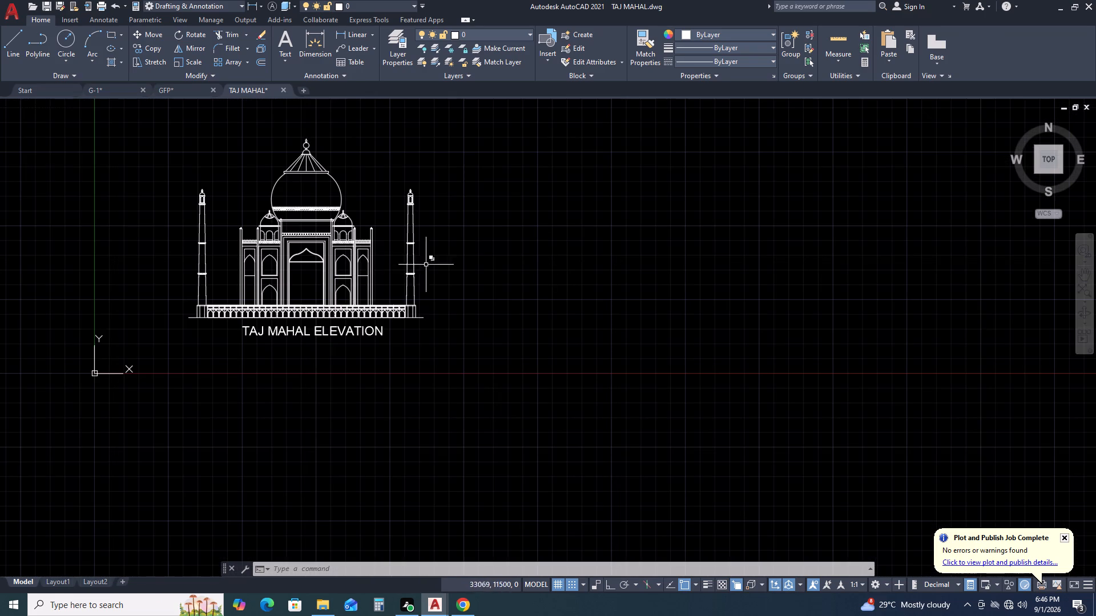
Select the whole row of small leaf ornaments along the base of the elevation's right-hand small dome.
{"action": "scroll", "coordinate": [376, 221], "scroll_direction": "up", "scroll_amount": 1}
{"action": "scroll", "coordinate": [408, 273], "scroll_direction": "up", "scroll_amount": 2}
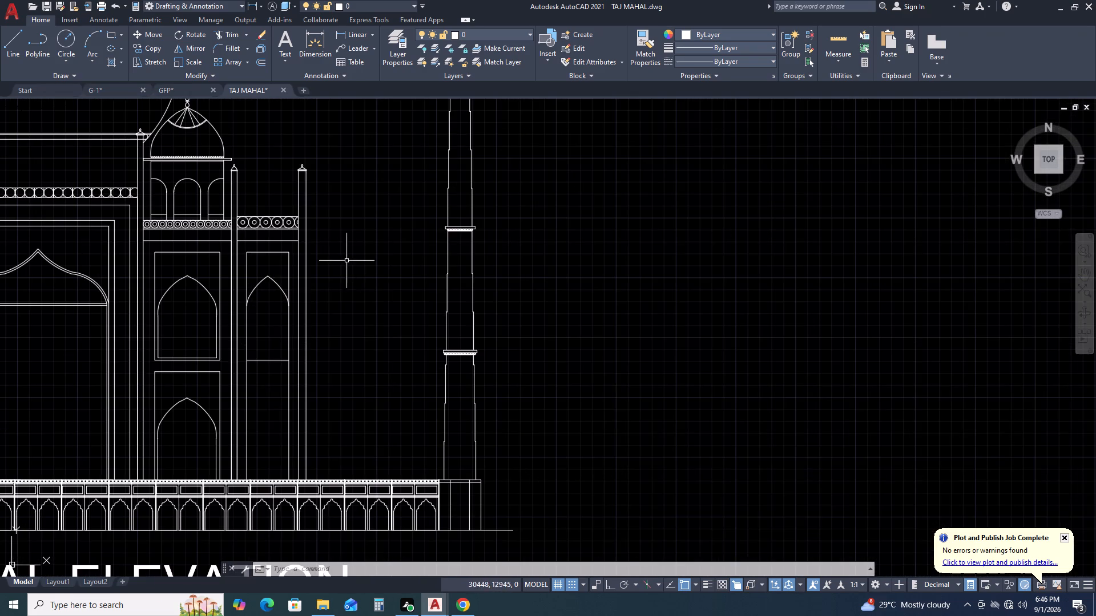
{"action": "middle_click", "coordinate": [347, 261]}
{"action": "middle_click_drag", "start_coordinate": [354, 264], "coordinate": [395, 270]}
{"action": "middle_click_drag", "start_coordinate": [438, 276], "coordinate": [527, 275]}
{"action": "middle_click_drag", "start_coordinate": [347, 254], "coordinate": [458, 238]}
{"action": "middle_click", "coordinate": [462, 237]}
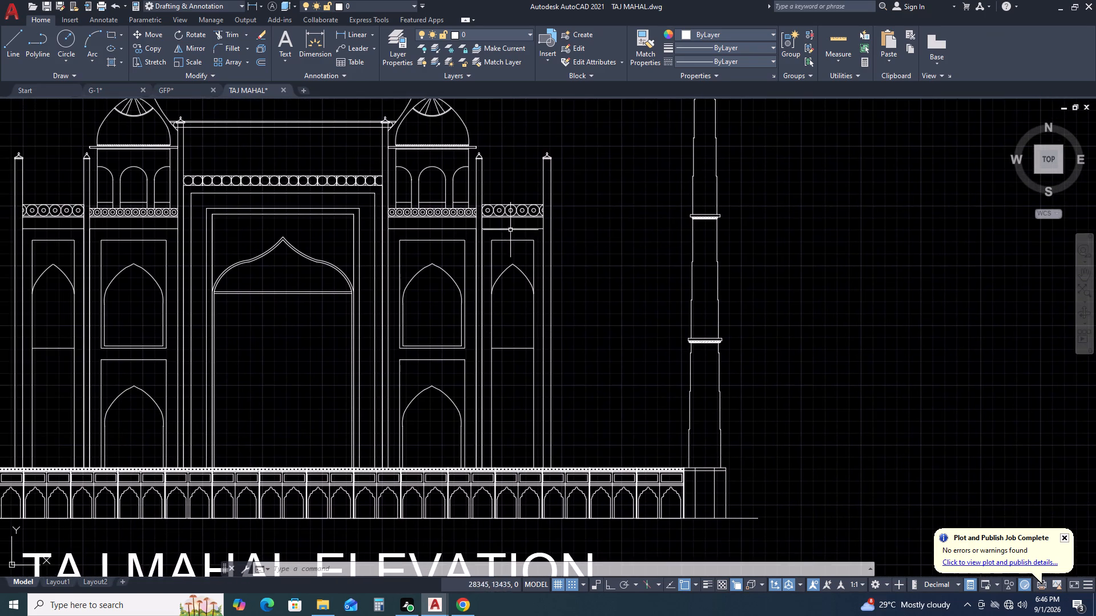
{"action": "scroll", "coordinate": [510, 231], "scroll_direction": "down", "scroll_amount": 2}
{"action": "scroll", "coordinate": [462, 185], "scroll_direction": "up", "scroll_amount": 2}
{"action": "scroll", "coordinate": [481, 233], "scroll_direction": "up", "scroll_amount": 2}
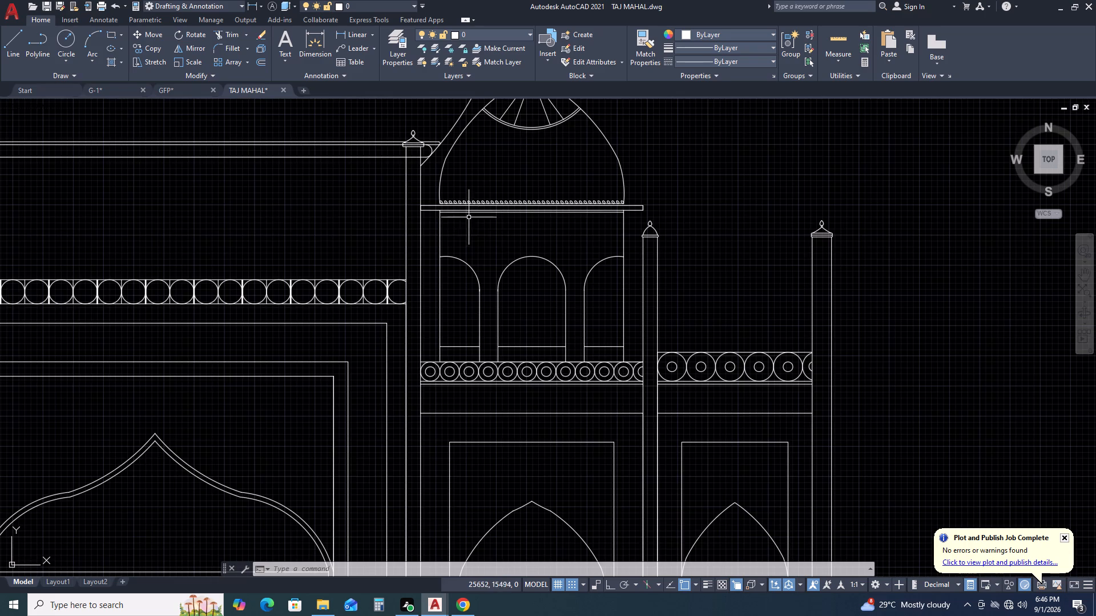
{"action": "scroll", "coordinate": [448, 204], "scroll_direction": "up", "scroll_amount": 3}
{"action": "left_click", "coordinate": [369, 175]}
{"action": "scroll", "coordinate": [447, 213], "scroll_direction": "down", "scroll_amount": 1}
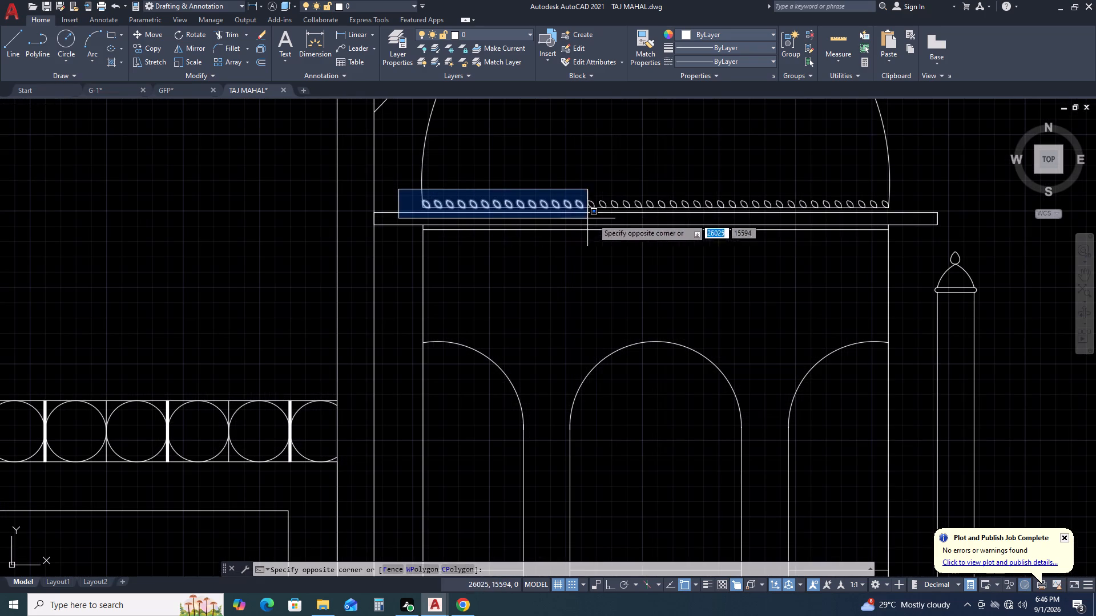
{"action": "left_click", "coordinate": [890, 213]}
{"action": "middle_click_drag", "start_coordinate": [747, 197], "coordinate": [793, 255]}
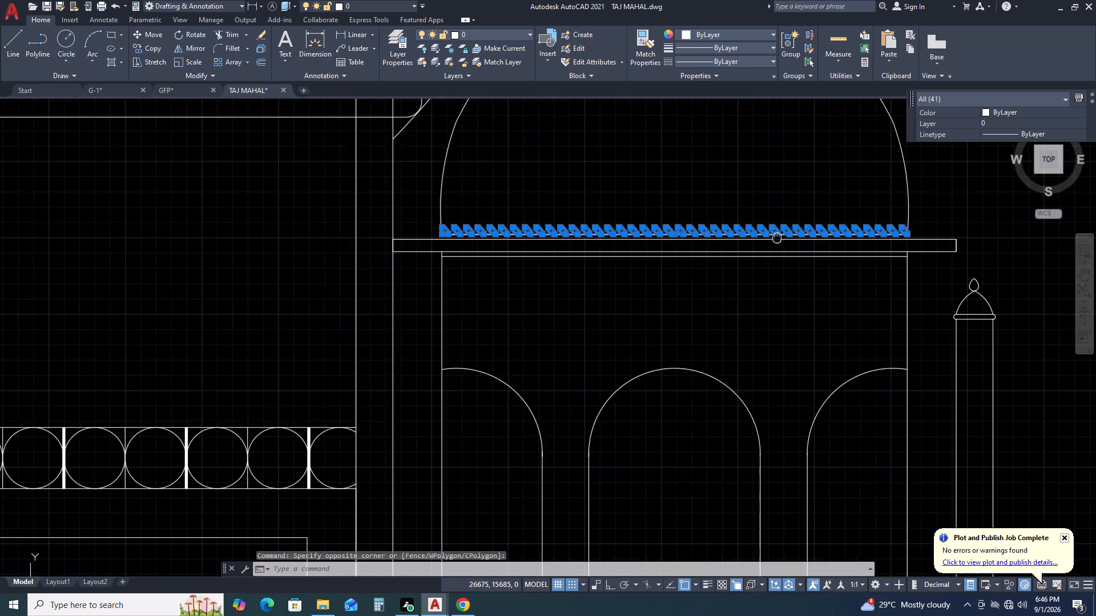
{"action": "middle_click_drag", "start_coordinate": [793, 255], "coordinate": [795, 256]}
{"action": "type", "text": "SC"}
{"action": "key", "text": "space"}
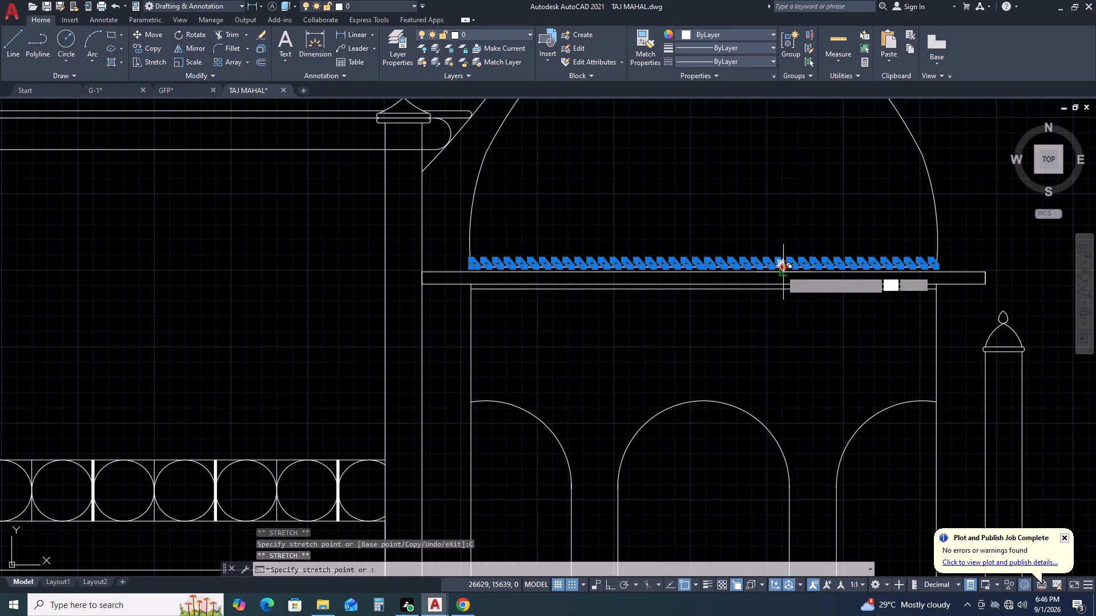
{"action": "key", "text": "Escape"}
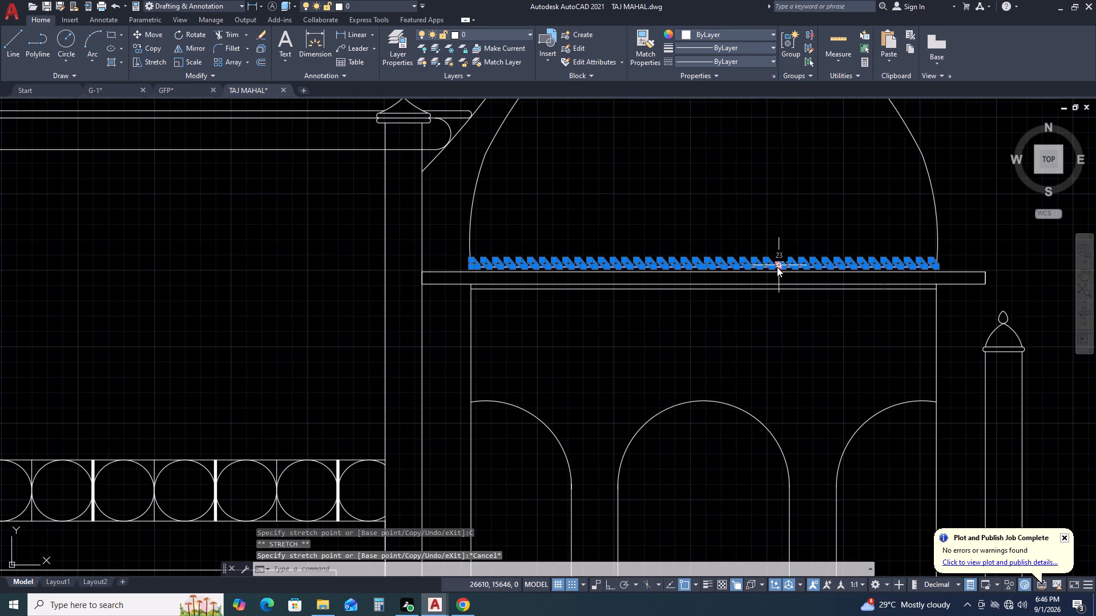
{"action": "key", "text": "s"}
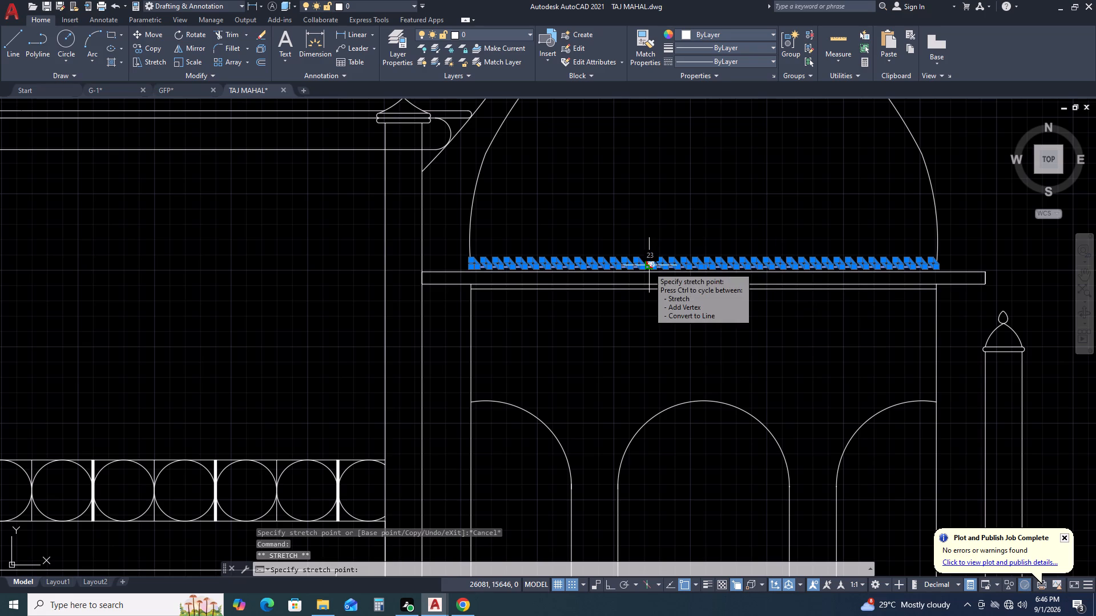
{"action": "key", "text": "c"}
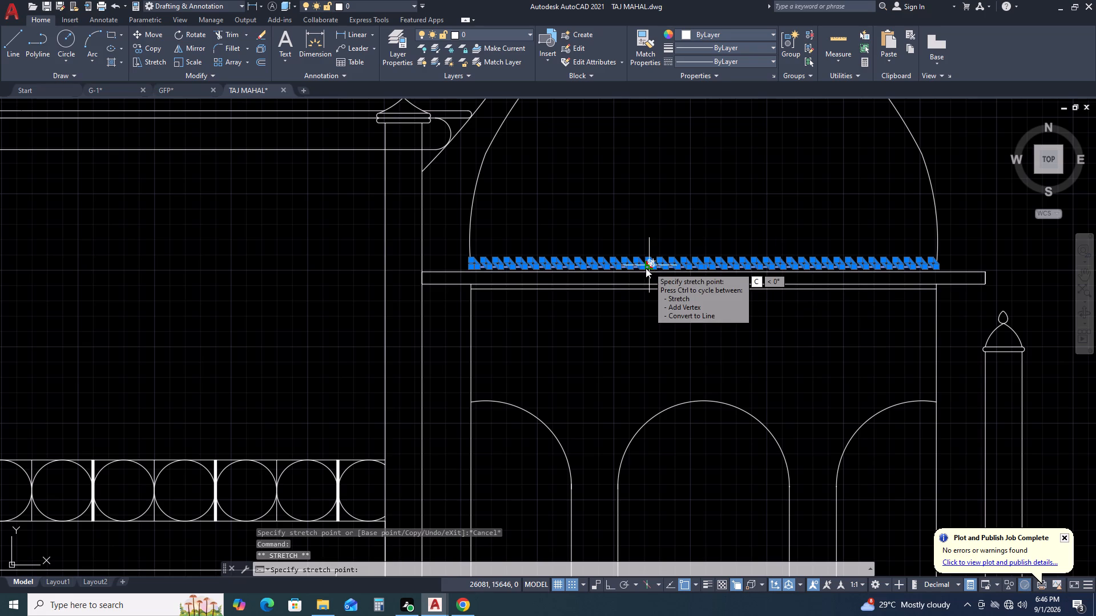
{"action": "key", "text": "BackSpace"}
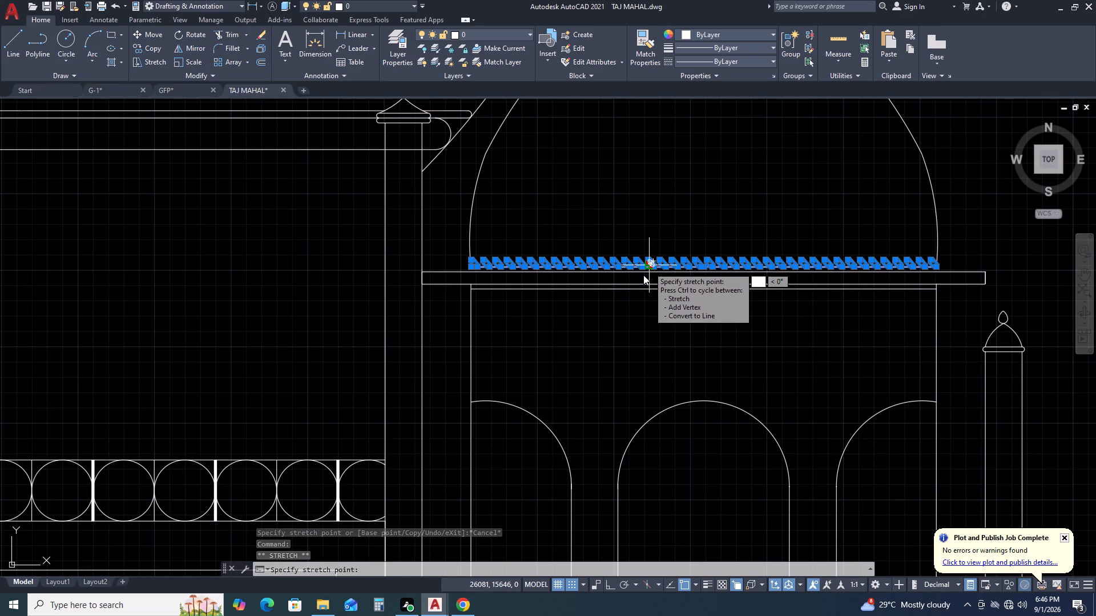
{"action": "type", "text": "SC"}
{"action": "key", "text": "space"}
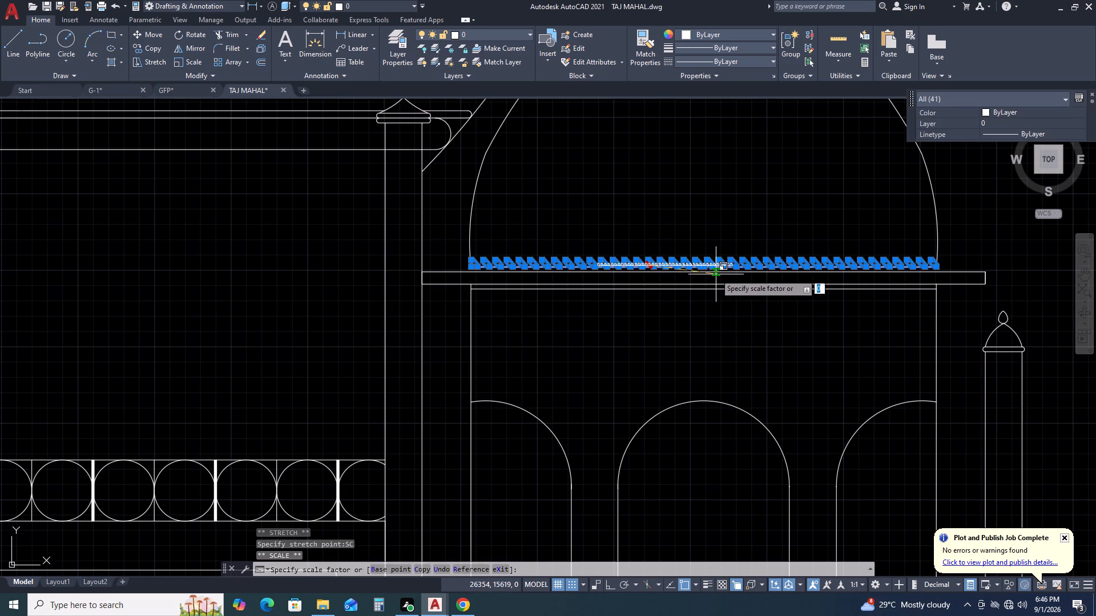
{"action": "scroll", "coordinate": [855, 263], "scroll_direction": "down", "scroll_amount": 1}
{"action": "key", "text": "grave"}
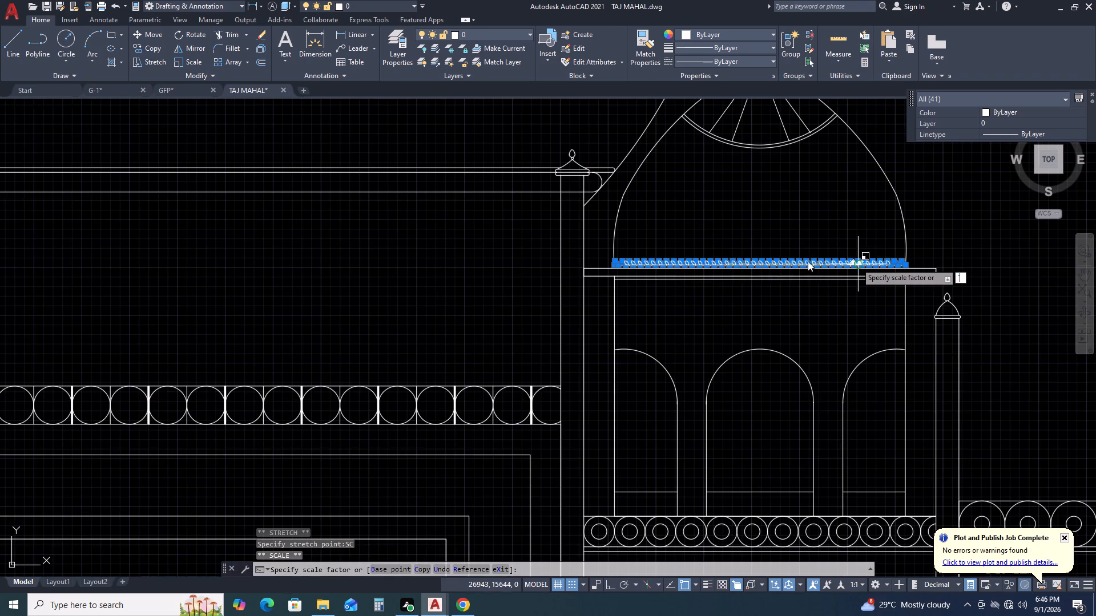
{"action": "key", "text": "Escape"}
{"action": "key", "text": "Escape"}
Examine the leaf ornament row under the right-hand small dome, the adjoining side wing and the whole elevation.
{"action": "scroll", "coordinate": [593, 261], "scroll_direction": "up", "scroll_amount": 1}
{"action": "scroll", "coordinate": [695, 257], "scroll_direction": "up", "scroll_amount": 2}
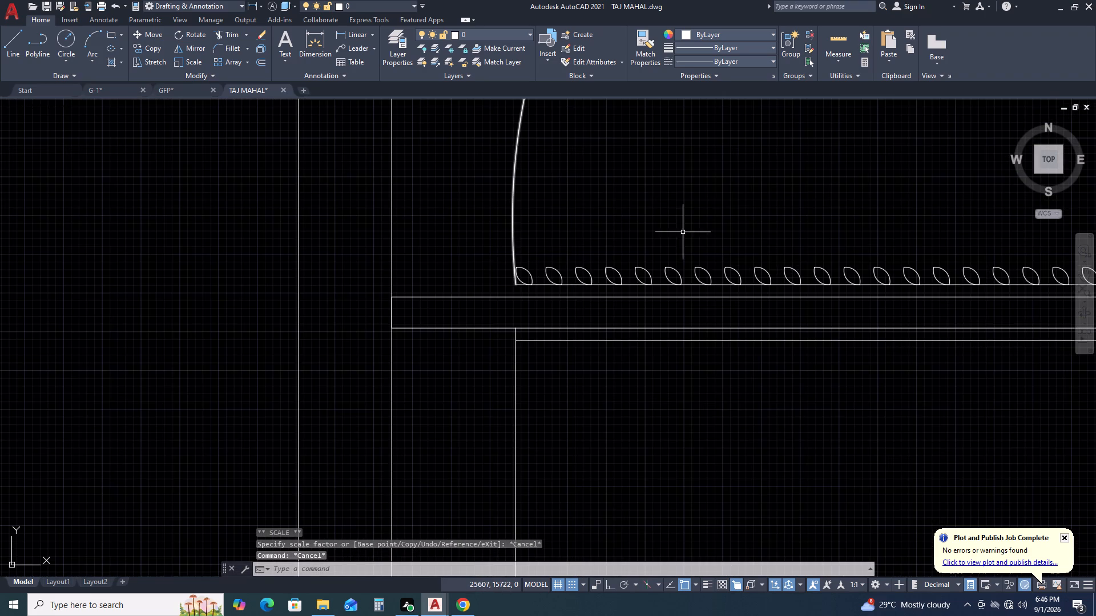
{"action": "scroll", "coordinate": [730, 231], "scroll_direction": "down", "scroll_amount": 1}
{"action": "middle_click_drag", "start_coordinate": [849, 216], "coordinate": [613, 193]}
{"action": "scroll", "coordinate": [575, 196], "scroll_direction": "down", "scroll_amount": 3}
{"action": "middle_click_drag", "start_coordinate": [873, 168], "coordinate": [858, 172]}
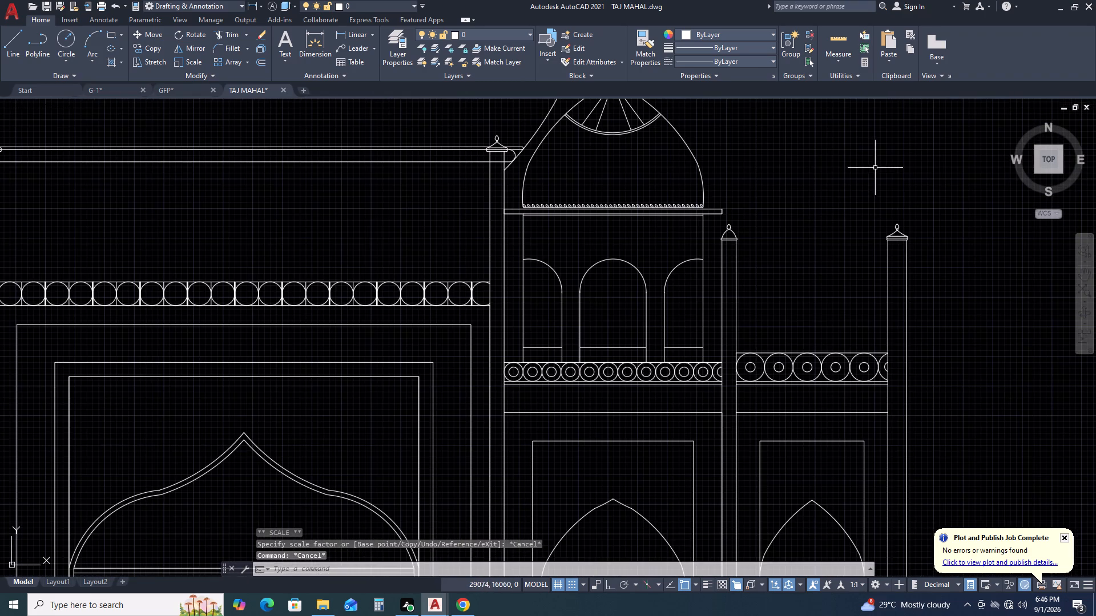
{"action": "middle_click_drag", "start_coordinate": [858, 172], "coordinate": [790, 179]}
{"action": "scroll", "coordinate": [377, 207], "scroll_direction": "up", "scroll_amount": 3}
{"action": "left_click", "coordinate": [541, 183]}
{"action": "scroll", "coordinate": [615, 216], "scroll_direction": "down", "scroll_amount": 3}
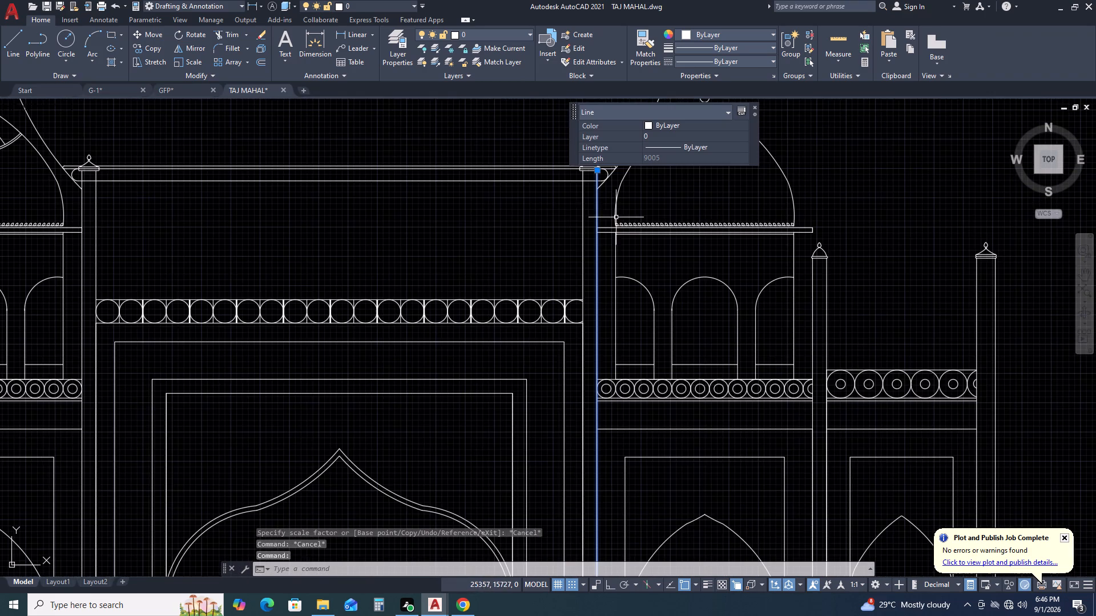
{"action": "middle_click_drag", "start_coordinate": [704, 226], "coordinate": [570, 257]}
{"action": "key", "text": "Escape"}
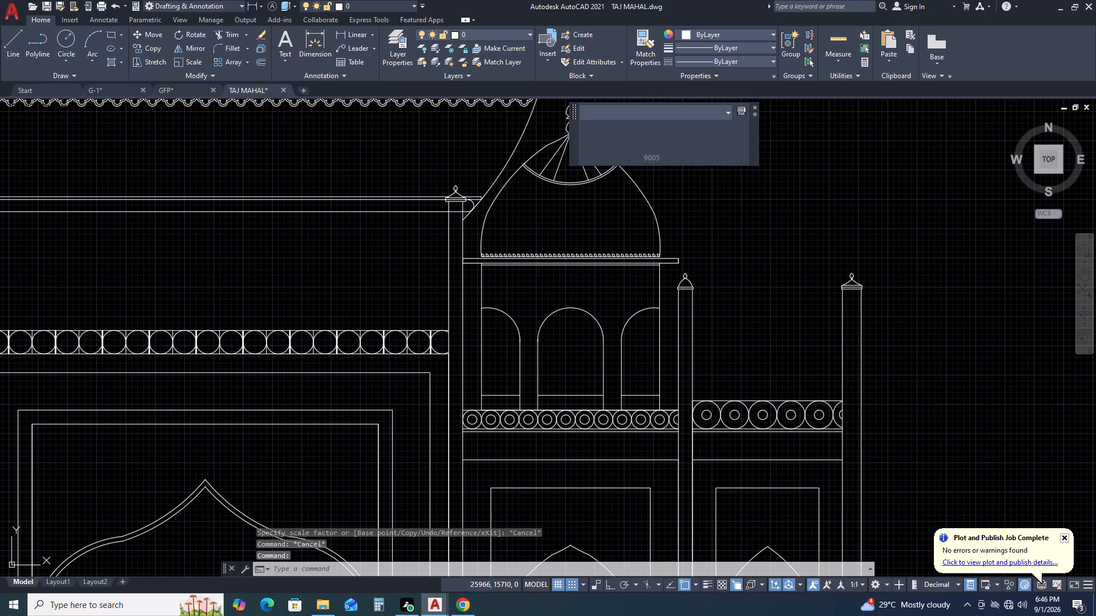
{"action": "scroll", "coordinate": [579, 229], "scroll_direction": "down", "scroll_amount": 4}
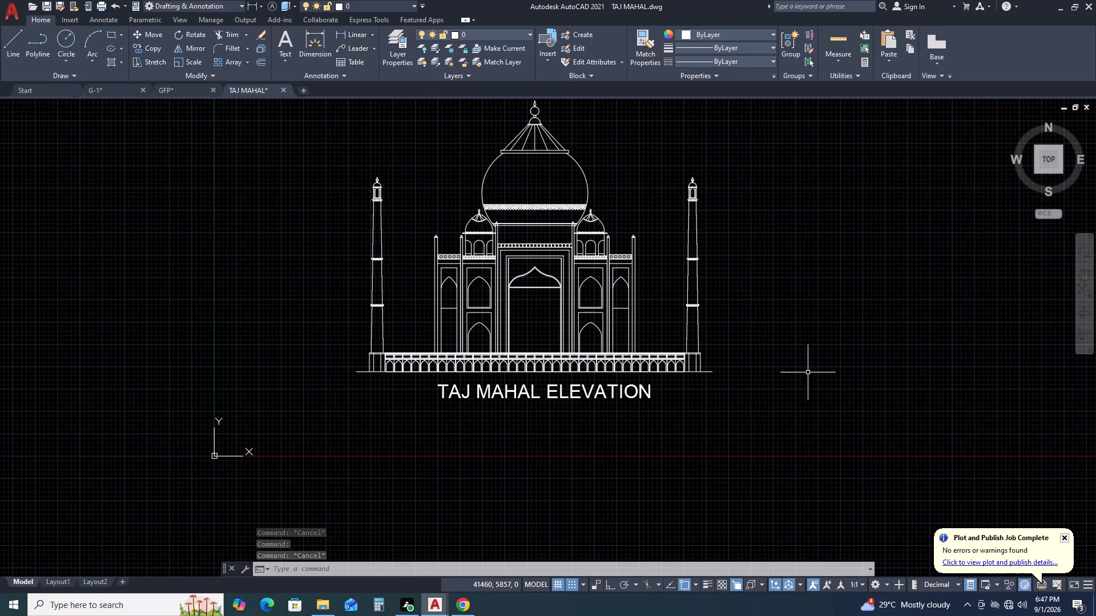
{"action": "middle_click_drag", "start_coordinate": [719, 375], "coordinate": [662, 318]}
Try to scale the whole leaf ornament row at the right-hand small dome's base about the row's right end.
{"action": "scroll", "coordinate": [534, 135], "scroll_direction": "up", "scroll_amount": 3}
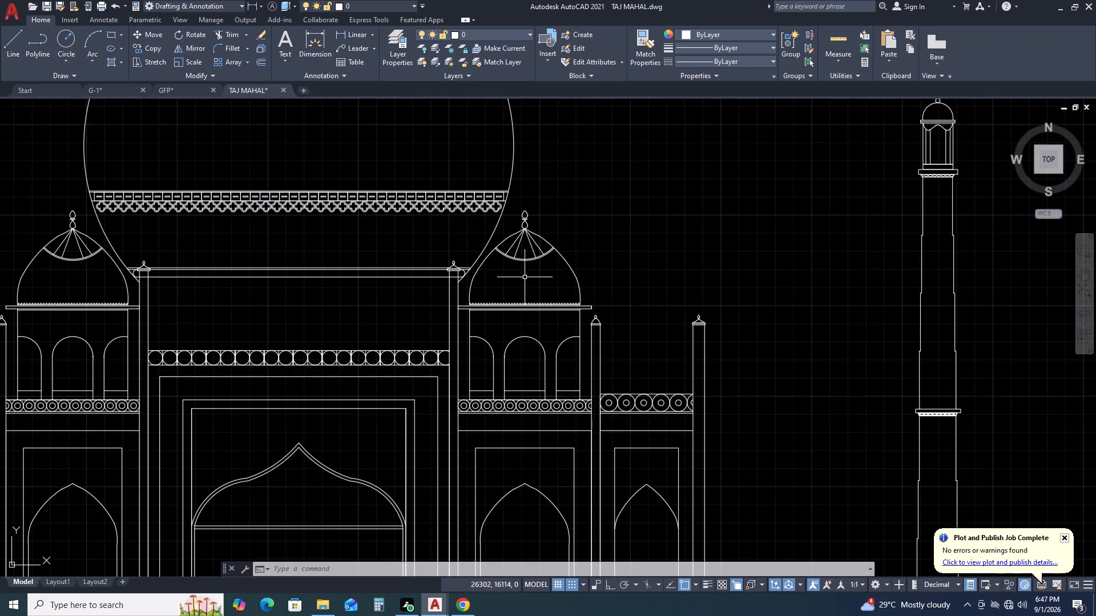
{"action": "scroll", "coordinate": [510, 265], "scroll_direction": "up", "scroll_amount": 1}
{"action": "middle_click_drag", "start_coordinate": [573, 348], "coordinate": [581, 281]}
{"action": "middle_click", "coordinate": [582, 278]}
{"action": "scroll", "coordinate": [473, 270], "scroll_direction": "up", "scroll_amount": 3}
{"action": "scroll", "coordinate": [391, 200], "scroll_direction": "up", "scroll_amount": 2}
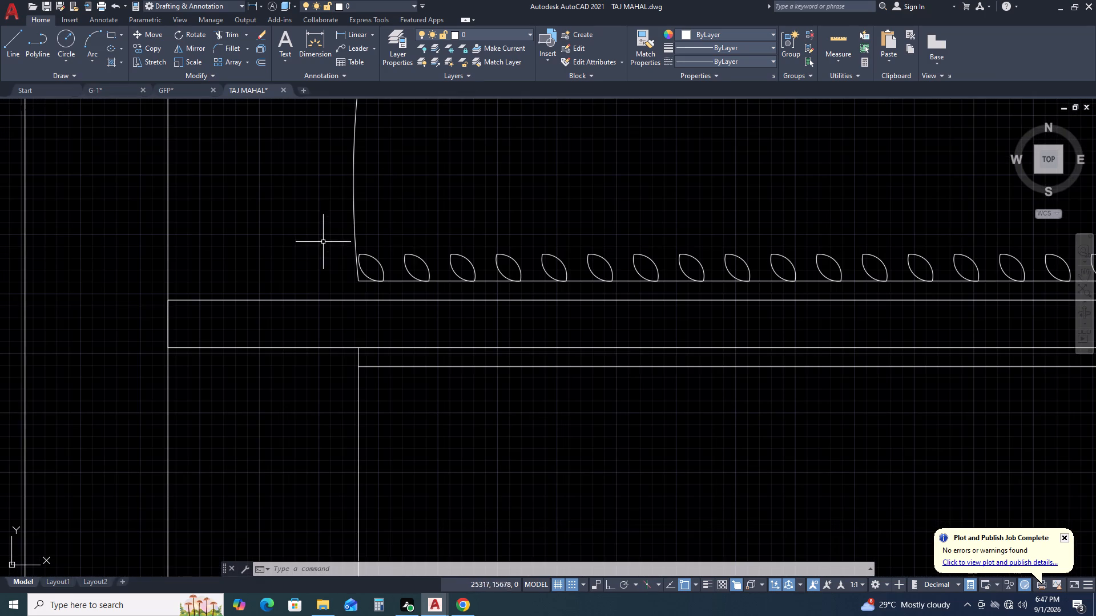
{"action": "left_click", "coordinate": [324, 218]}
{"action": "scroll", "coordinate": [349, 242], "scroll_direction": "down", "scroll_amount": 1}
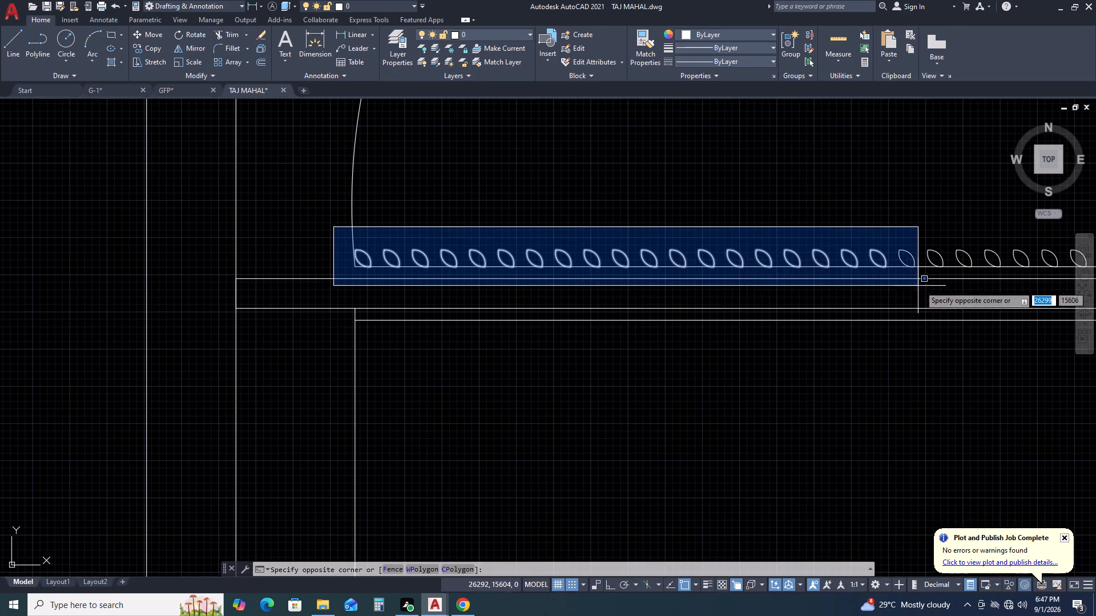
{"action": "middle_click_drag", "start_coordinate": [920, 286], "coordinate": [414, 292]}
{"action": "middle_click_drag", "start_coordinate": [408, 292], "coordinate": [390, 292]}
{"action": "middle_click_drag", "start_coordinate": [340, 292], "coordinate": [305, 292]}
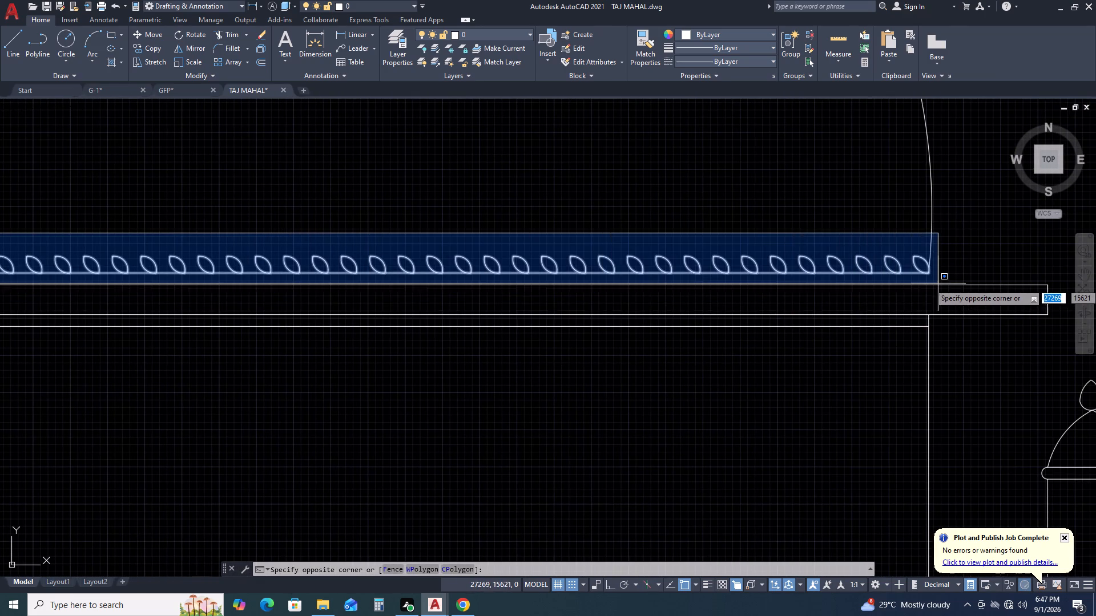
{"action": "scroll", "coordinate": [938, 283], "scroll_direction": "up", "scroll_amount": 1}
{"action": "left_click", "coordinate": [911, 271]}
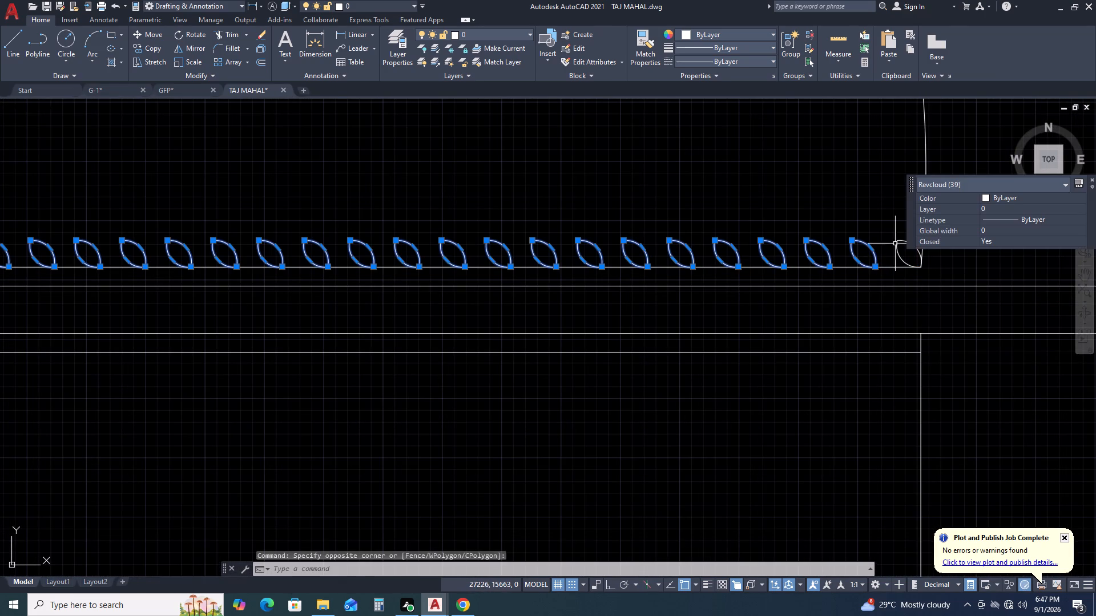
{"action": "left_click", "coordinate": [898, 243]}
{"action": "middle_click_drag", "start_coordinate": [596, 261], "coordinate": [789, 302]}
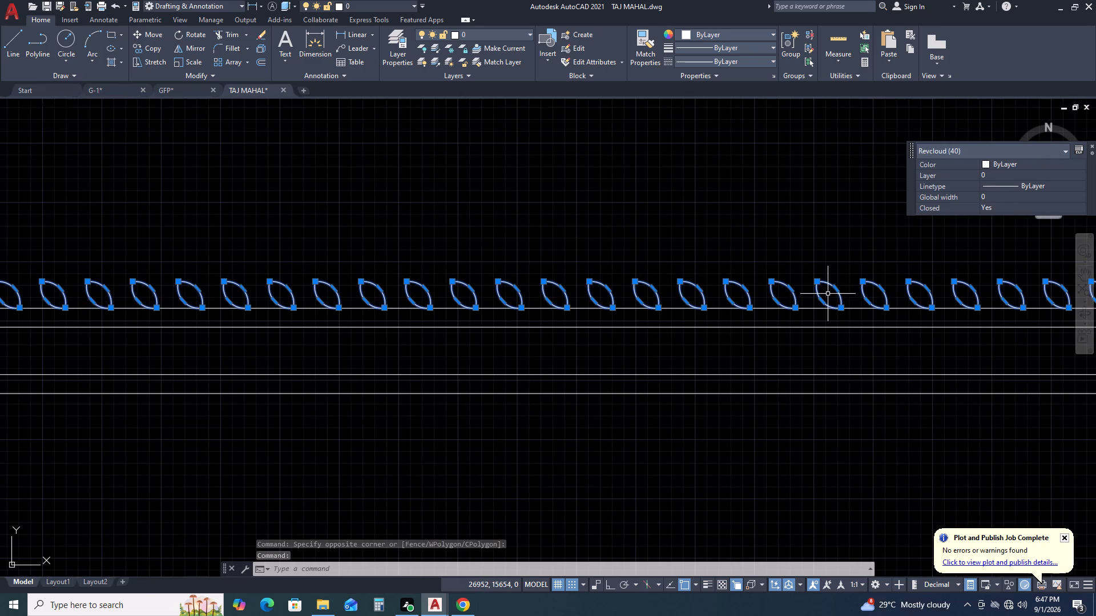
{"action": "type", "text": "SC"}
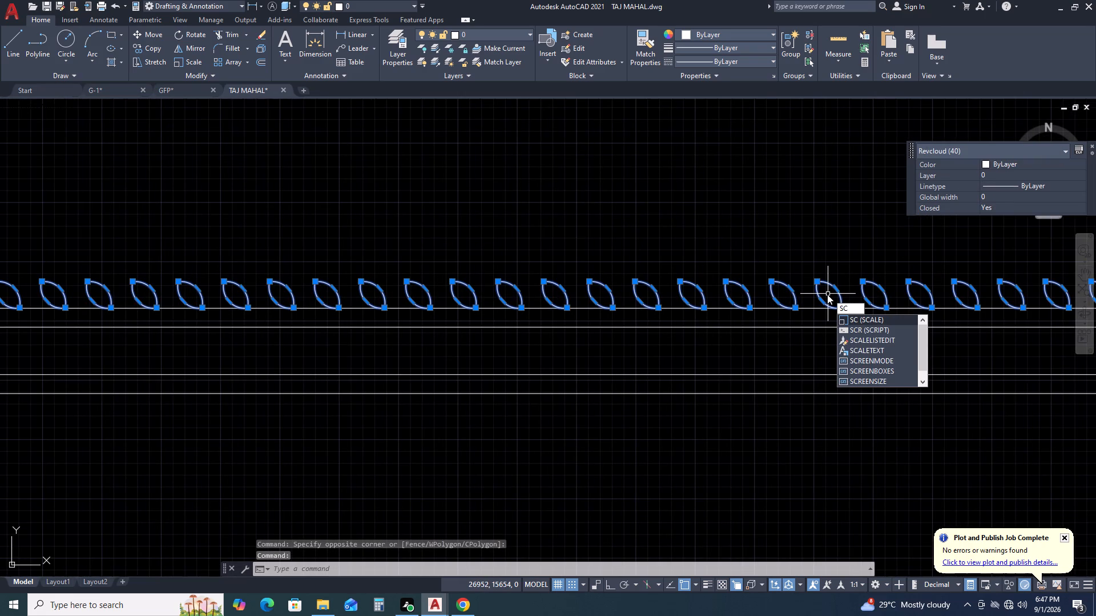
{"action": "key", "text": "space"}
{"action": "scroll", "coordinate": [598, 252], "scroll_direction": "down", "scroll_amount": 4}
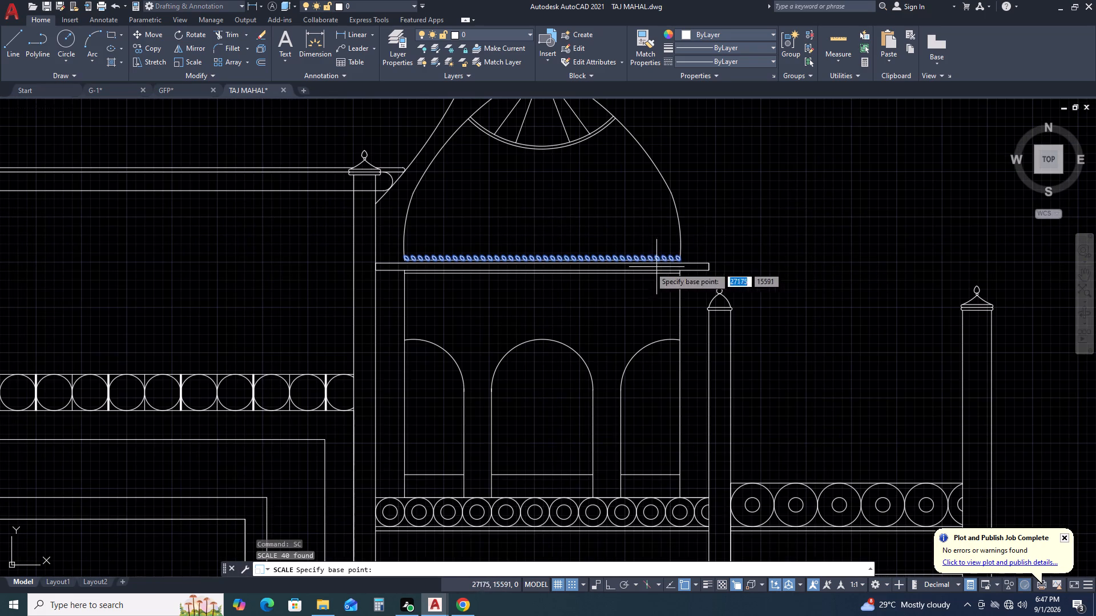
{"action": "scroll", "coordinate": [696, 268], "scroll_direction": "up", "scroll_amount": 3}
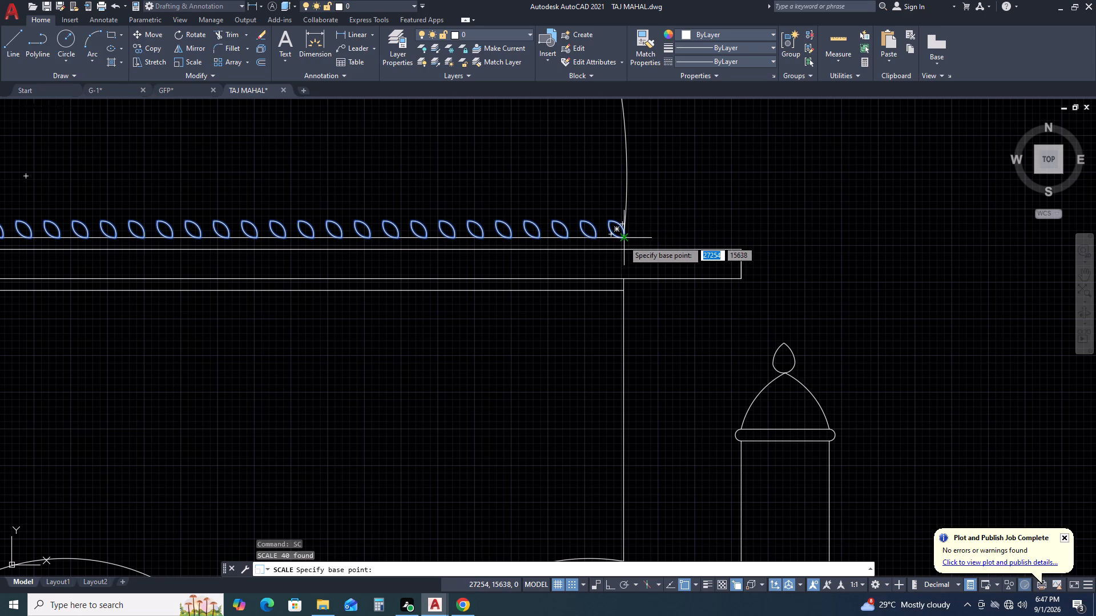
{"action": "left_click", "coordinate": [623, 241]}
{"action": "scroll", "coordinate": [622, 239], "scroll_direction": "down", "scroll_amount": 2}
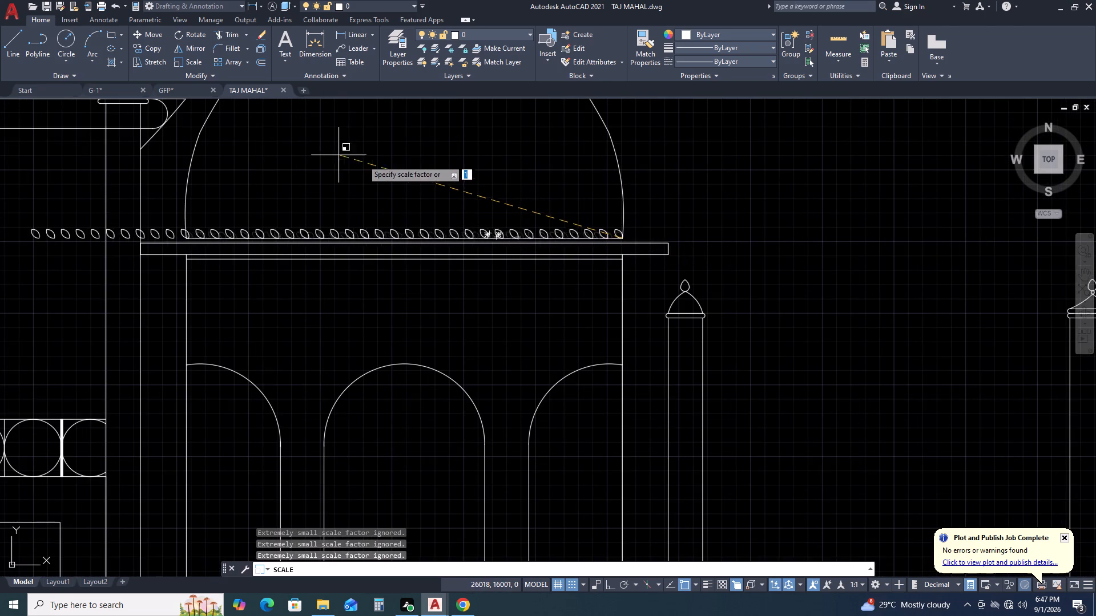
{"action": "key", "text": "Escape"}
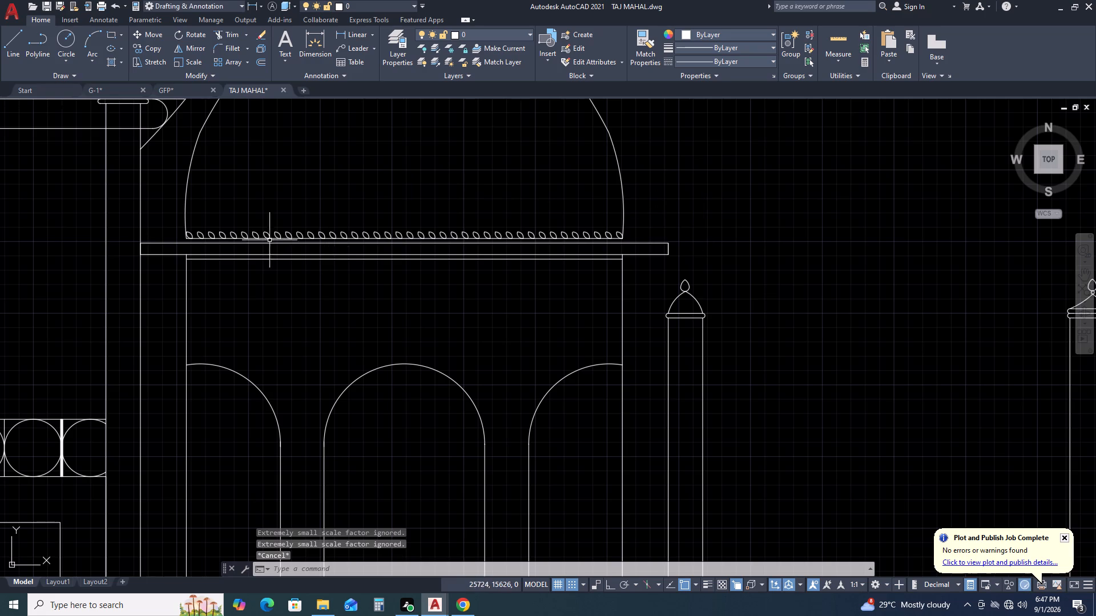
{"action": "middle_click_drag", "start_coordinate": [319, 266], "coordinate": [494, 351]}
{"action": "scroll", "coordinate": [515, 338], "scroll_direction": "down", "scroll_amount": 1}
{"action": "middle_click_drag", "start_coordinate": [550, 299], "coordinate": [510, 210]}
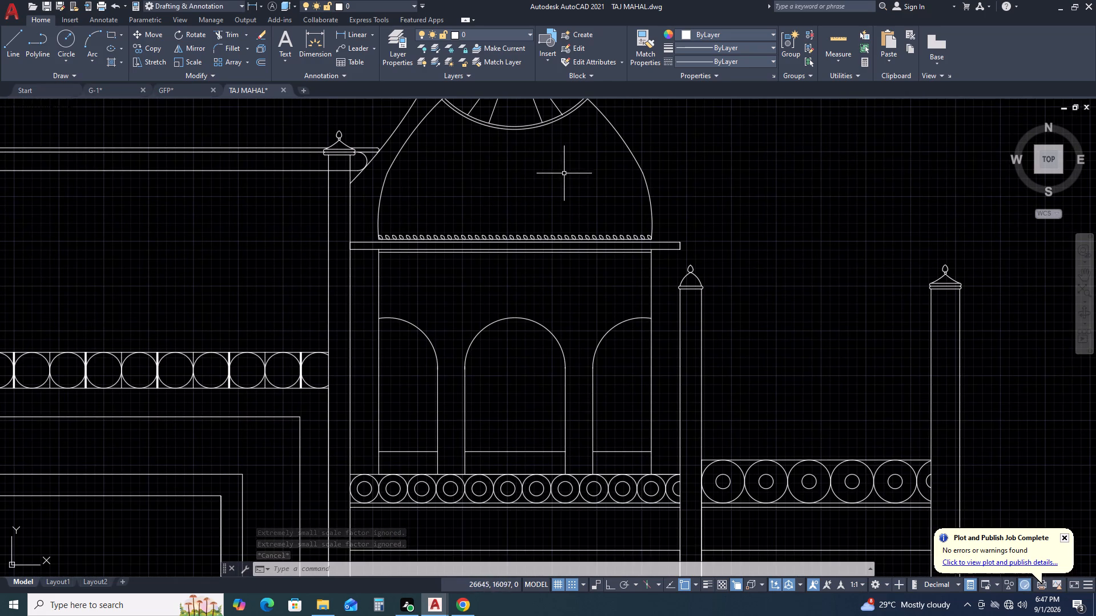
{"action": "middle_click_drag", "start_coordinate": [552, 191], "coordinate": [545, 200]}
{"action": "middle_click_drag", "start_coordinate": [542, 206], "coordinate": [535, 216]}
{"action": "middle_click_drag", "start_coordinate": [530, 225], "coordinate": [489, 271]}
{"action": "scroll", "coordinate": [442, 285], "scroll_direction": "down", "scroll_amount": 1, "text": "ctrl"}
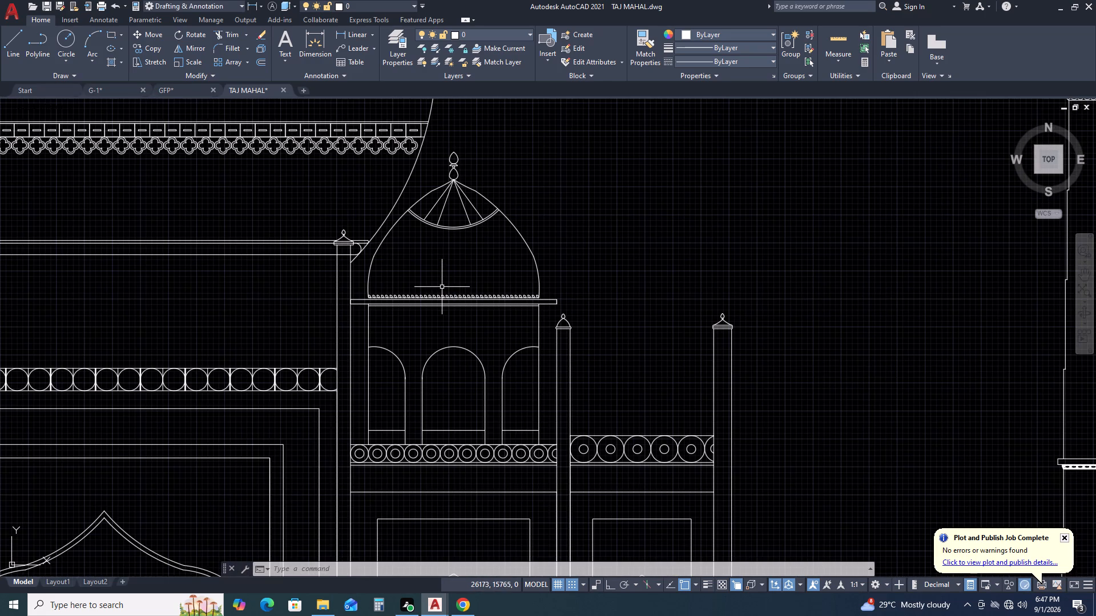
Save the drawing, and save it again as TAJ MAHAL on the Desktop in AutoCAD 2018 Drawing format, replacing the existing file.
{"action": "key", "text": "ctrl+s"}
{"action": "key", "text": "ctrl+s"}
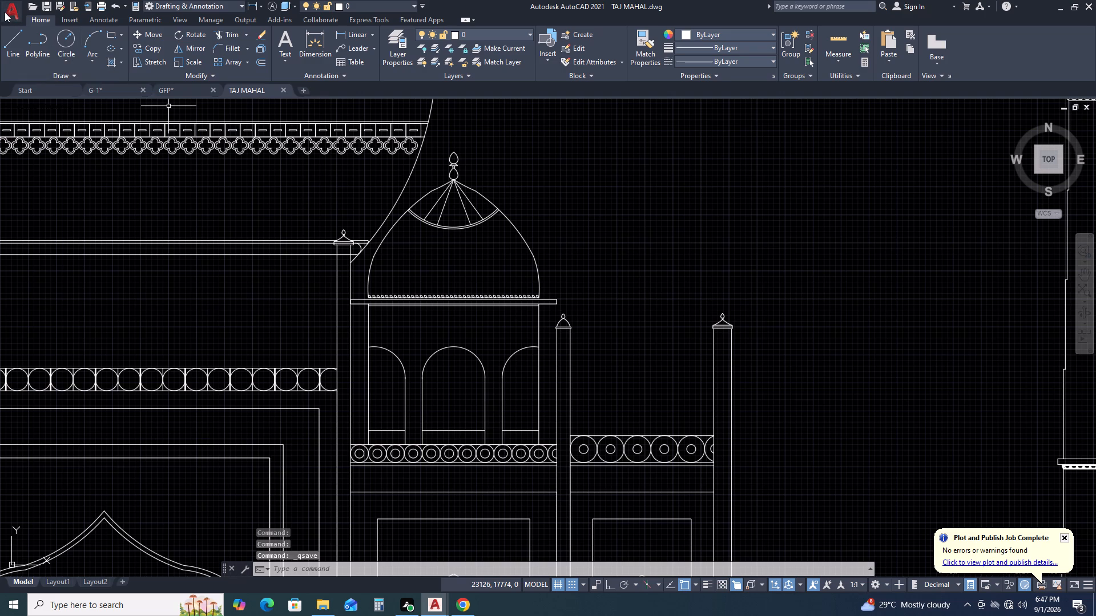
{"action": "left_click", "coordinate": [1, 5]}
{"action": "left_click", "coordinate": [46, 153]}
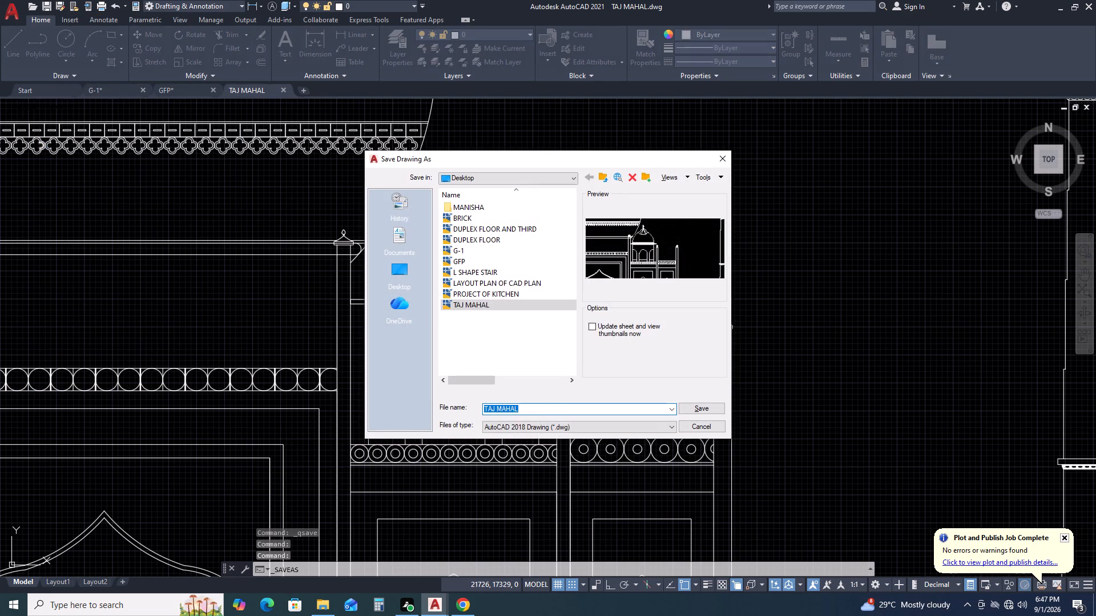
{"action": "left_click", "coordinate": [708, 403]}
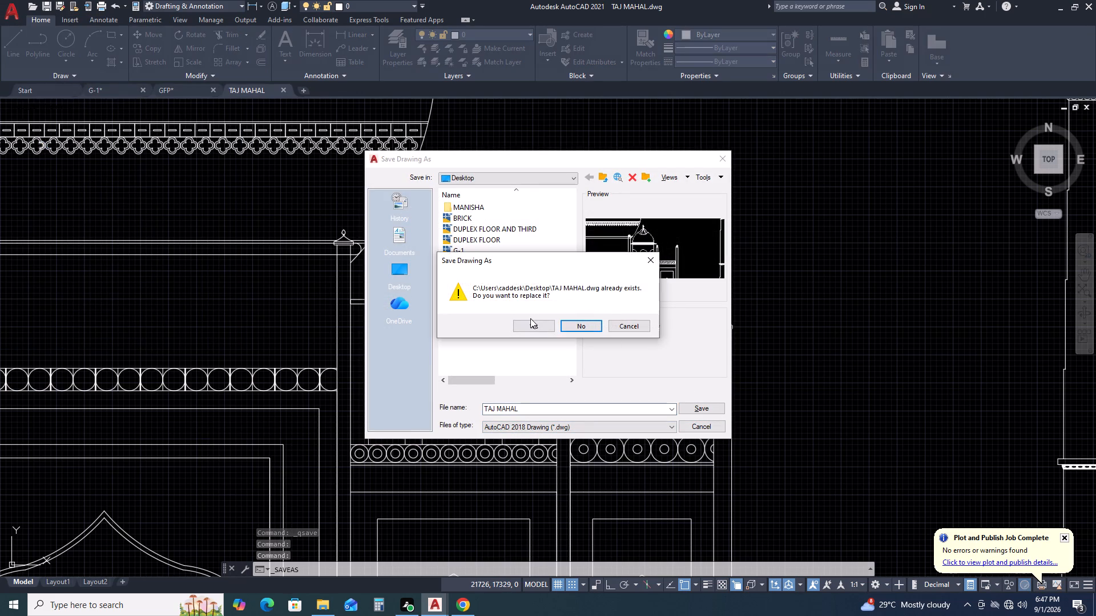
{"action": "left_click", "coordinate": [528, 323]}
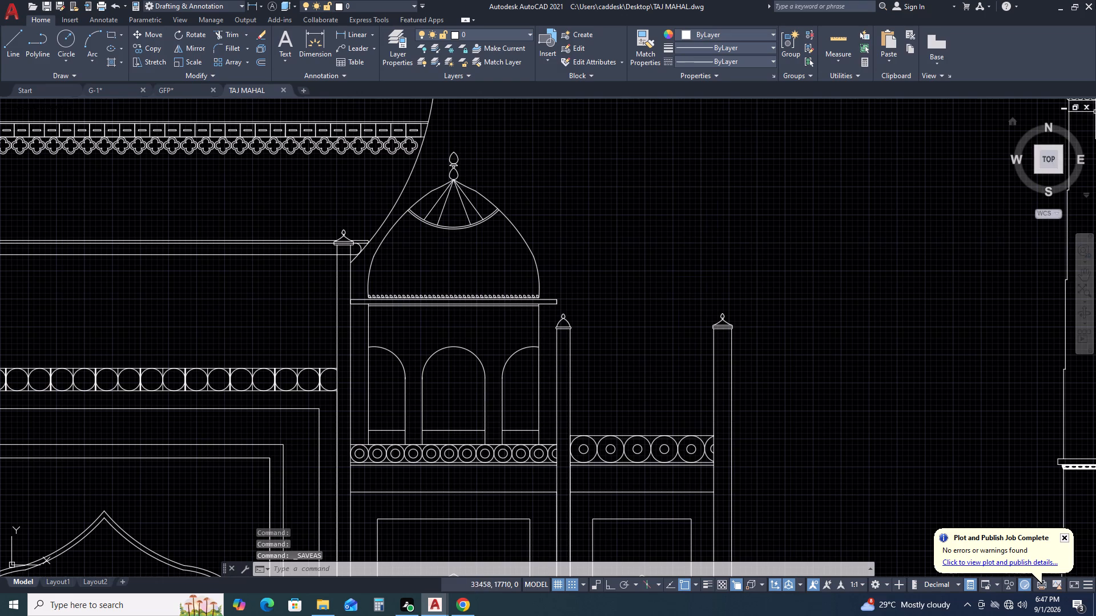
Examine the full elevation, then the plinth's arcade arches, panels and checkered top band up close.
{"action": "middle_click_drag", "start_coordinate": [787, 304], "coordinate": [583, 293]}
{"action": "scroll", "coordinate": [594, 298], "scroll_direction": "down", "scroll_amount": 2}
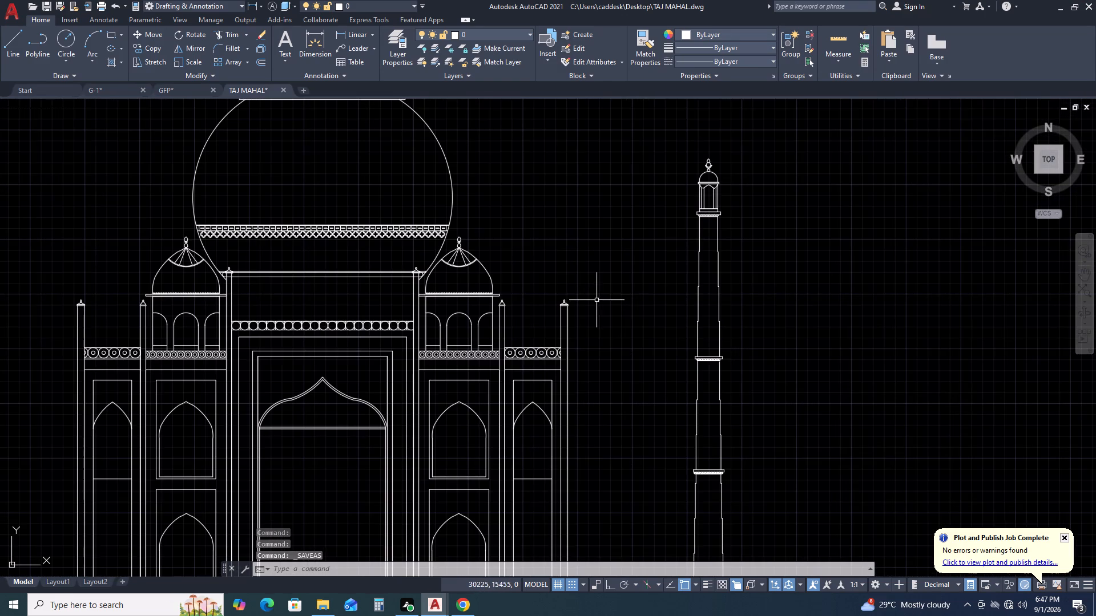
{"action": "scroll", "coordinate": [627, 321], "scroll_direction": "down", "scroll_amount": 2}
{"action": "middle_click_drag", "start_coordinate": [679, 367], "coordinate": [640, 261]}
{"action": "scroll", "coordinate": [358, 307], "scroll_direction": "up", "scroll_amount": 1}
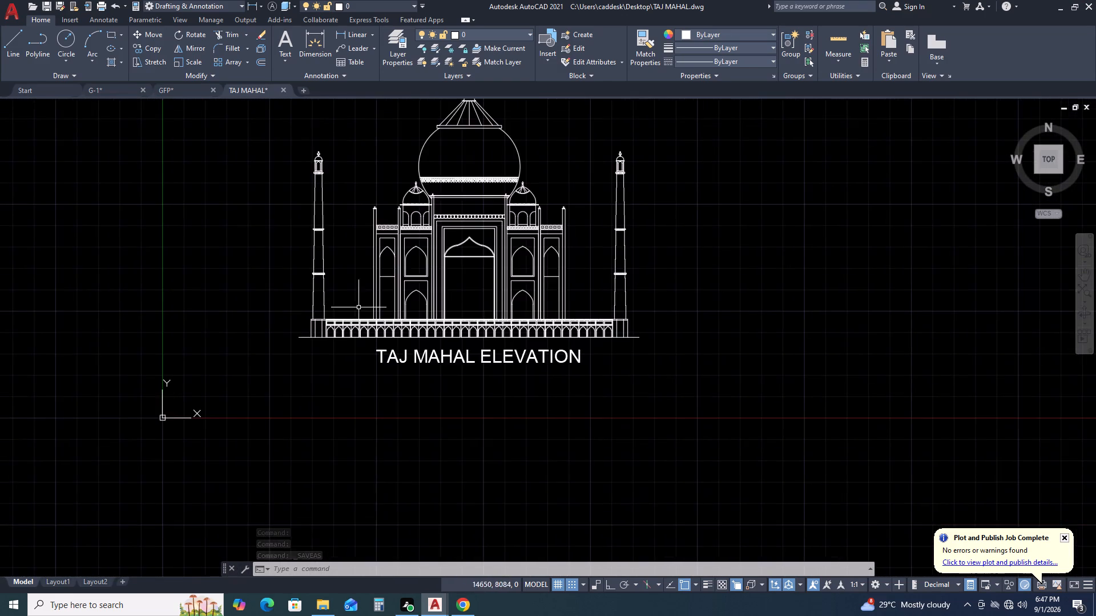
{"action": "scroll", "coordinate": [503, 357], "scroll_direction": "up", "scroll_amount": 4}
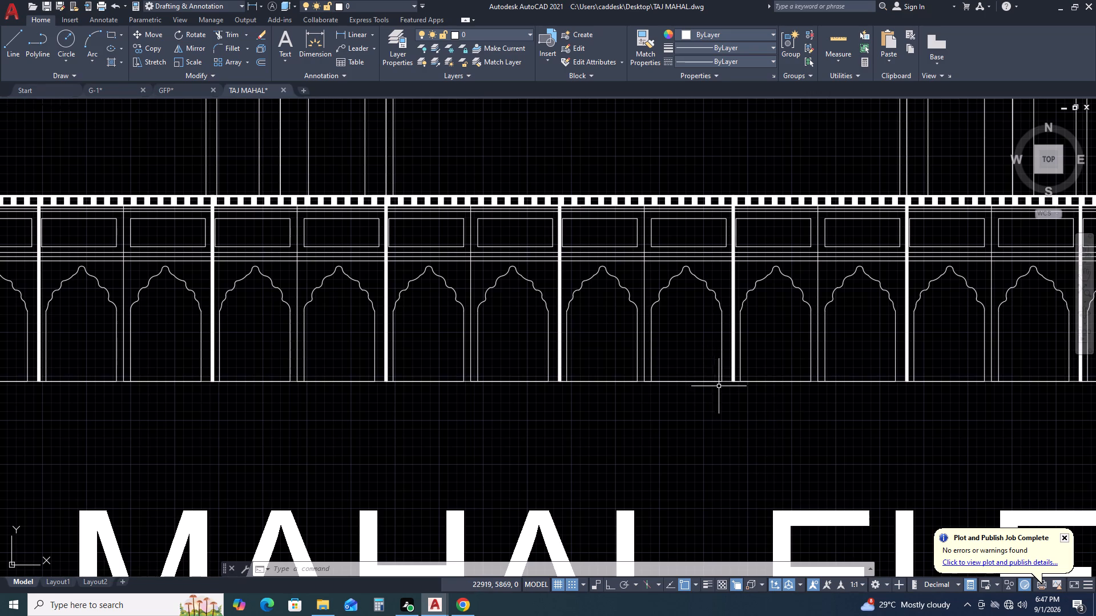
{"action": "scroll", "coordinate": [386, 363], "scroll_direction": "down", "scroll_amount": 2}
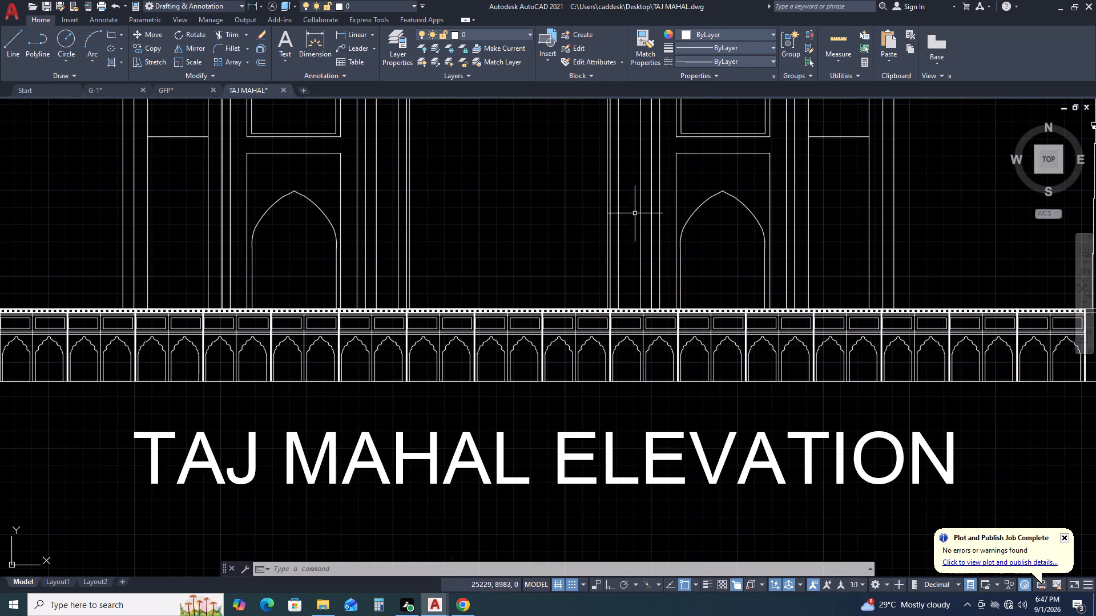
{"action": "scroll", "coordinate": [785, 298], "scroll_direction": "up", "scroll_amount": 3}
{"action": "middle_click_drag", "start_coordinate": [836, 485], "coordinate": [612, 363]}
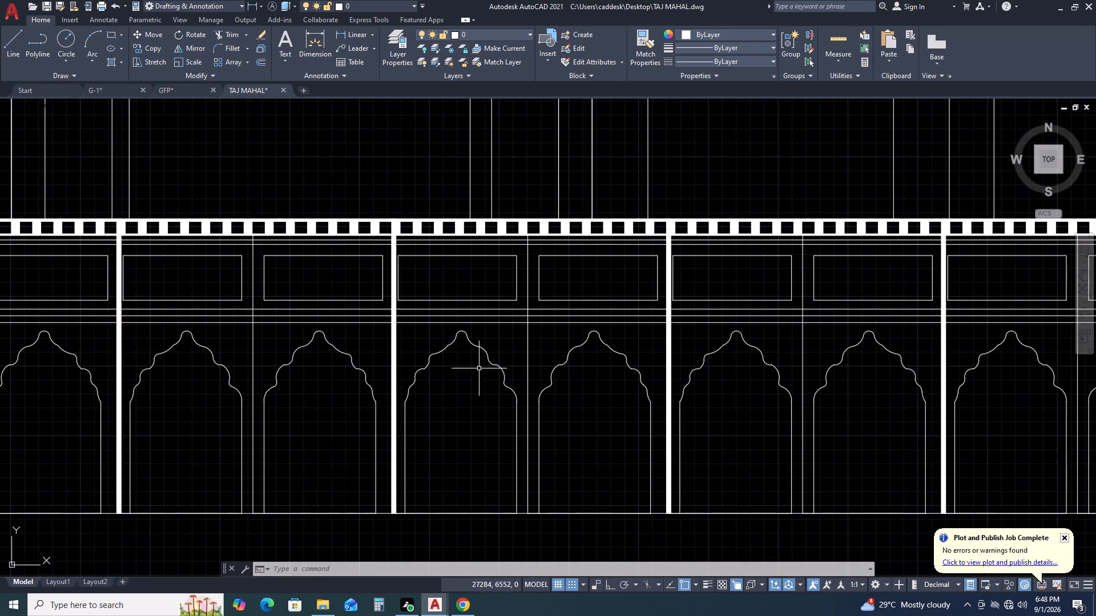
{"action": "scroll", "coordinate": [619, 301], "scroll_direction": "down", "scroll_amount": 3}
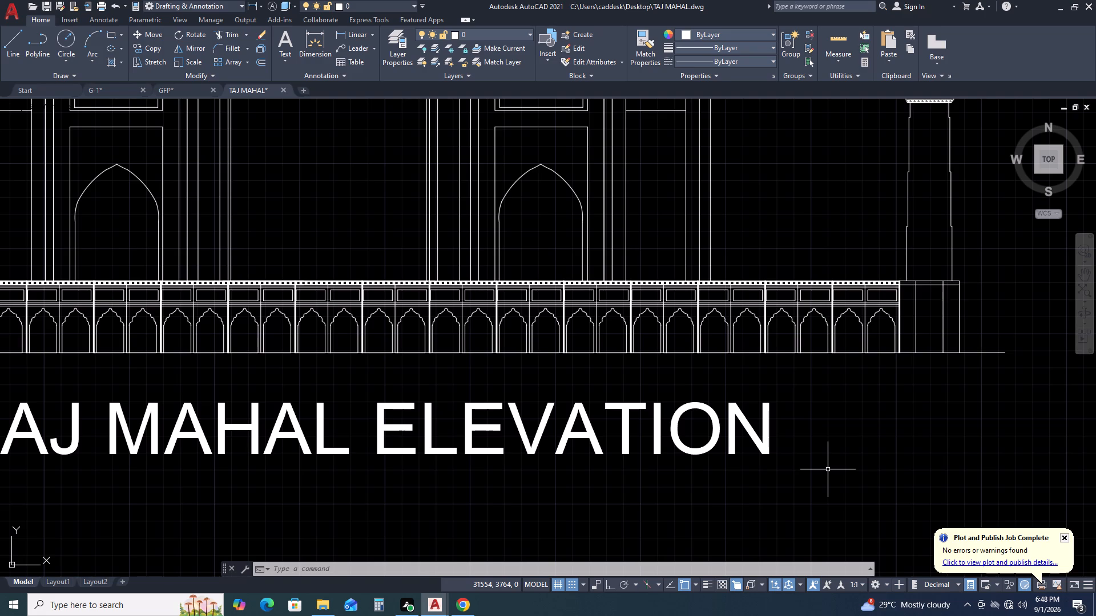
Set the global width of the ground line polyline beneath the plinth to 30, trying 5 and 20 first.
{"action": "middle_click_drag", "start_coordinate": [872, 332], "coordinate": [837, 359]}
{"action": "middle_click_drag", "start_coordinate": [837, 359], "coordinate": [799, 389]}
{"action": "left_click", "coordinate": [928, 399]}
{"action": "left_click", "coordinate": [917, 418]}
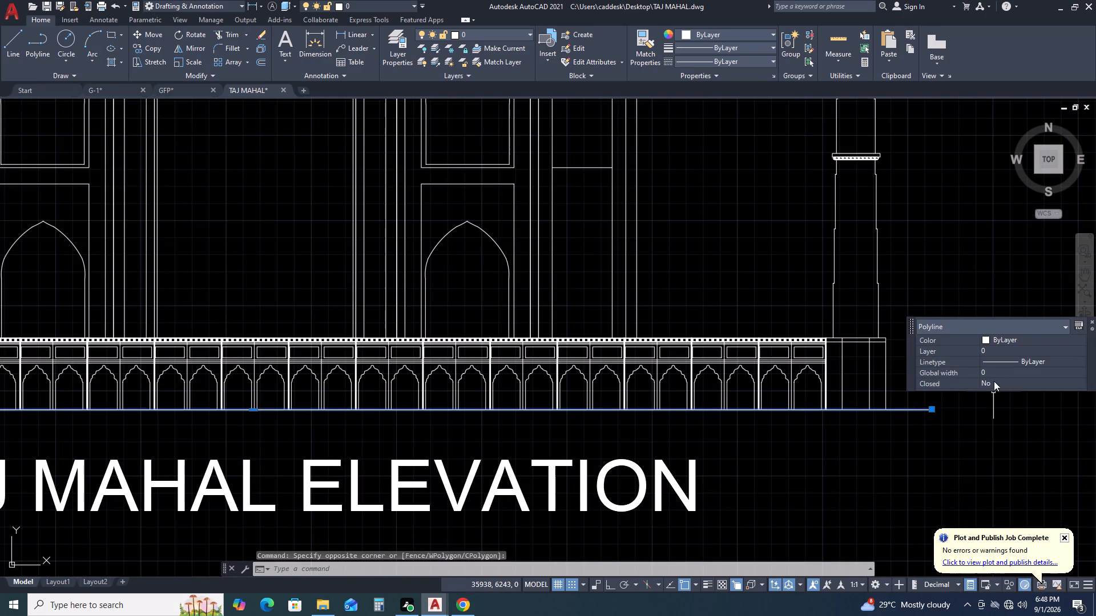
{"action": "left_click", "coordinate": [993, 371]}
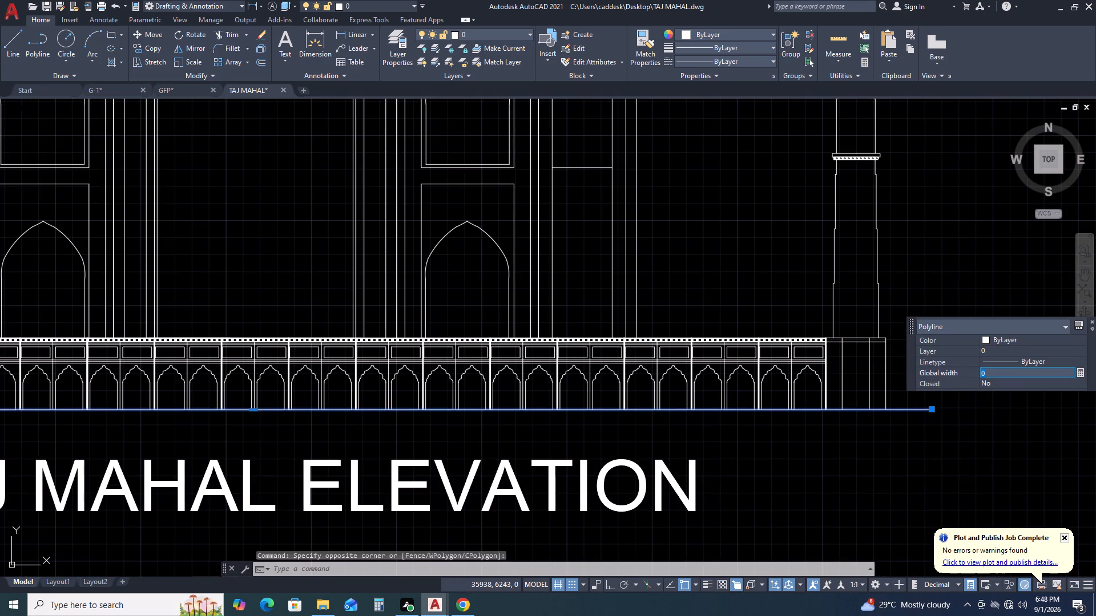
{"action": "key", "text": "5"}
{"action": "key", "text": "Return"}
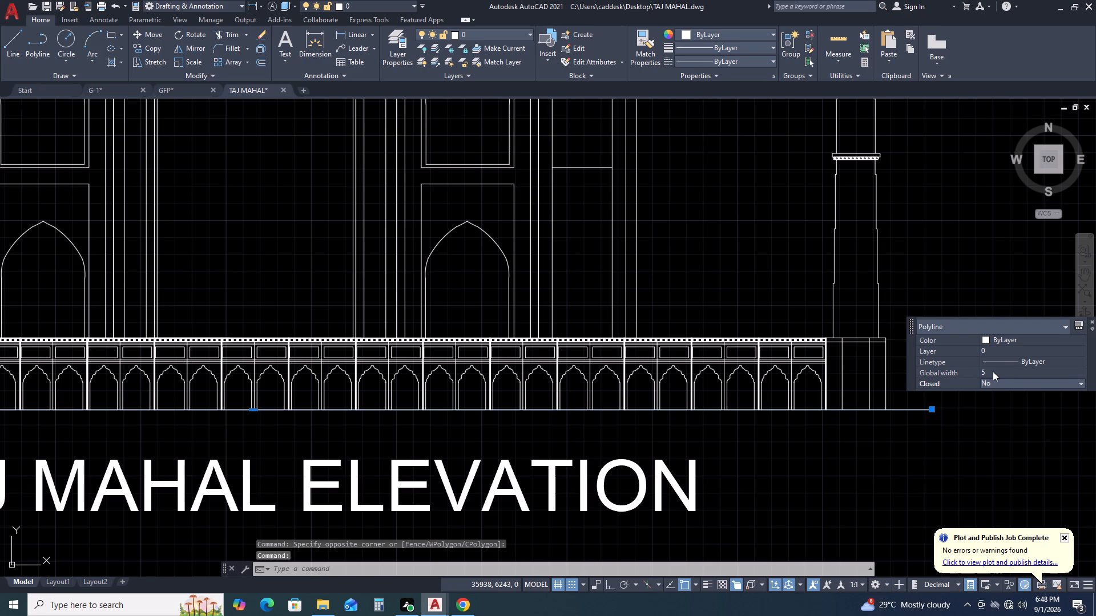
{"action": "left_click", "coordinate": [993, 371]}
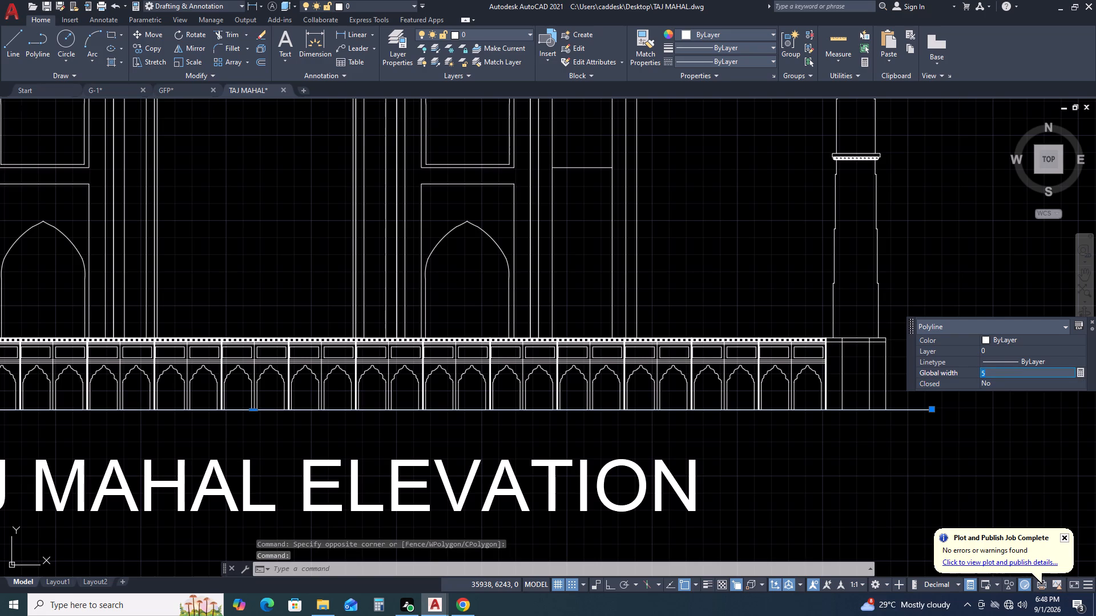
{"action": "type", "text": "20"}
{"action": "key", "text": "Return"}
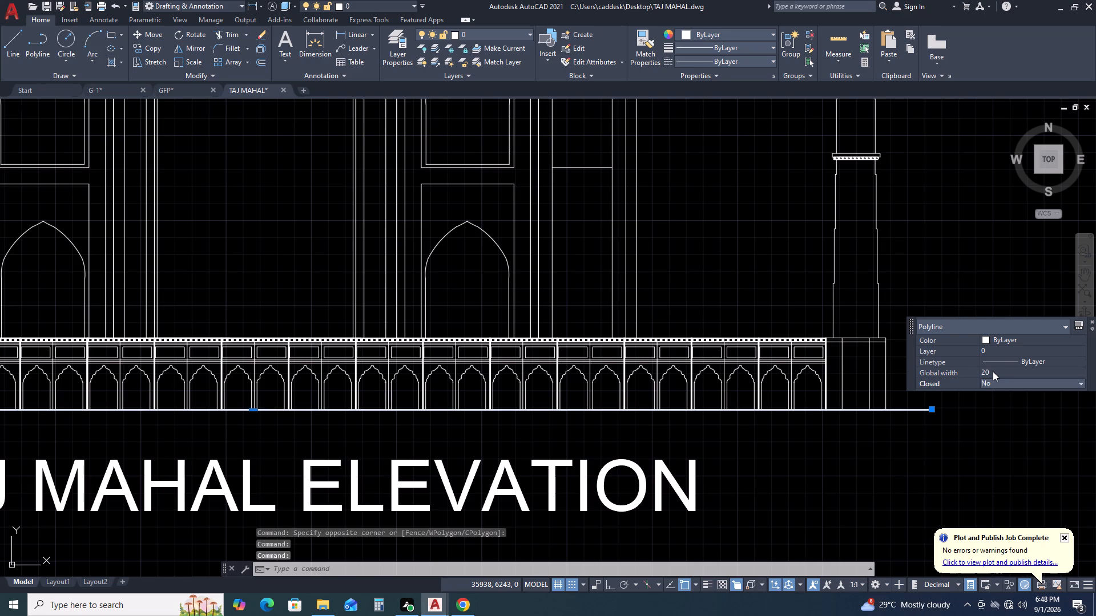
{"action": "left_click", "coordinate": [993, 371]}
{"action": "type", "text": "30"}
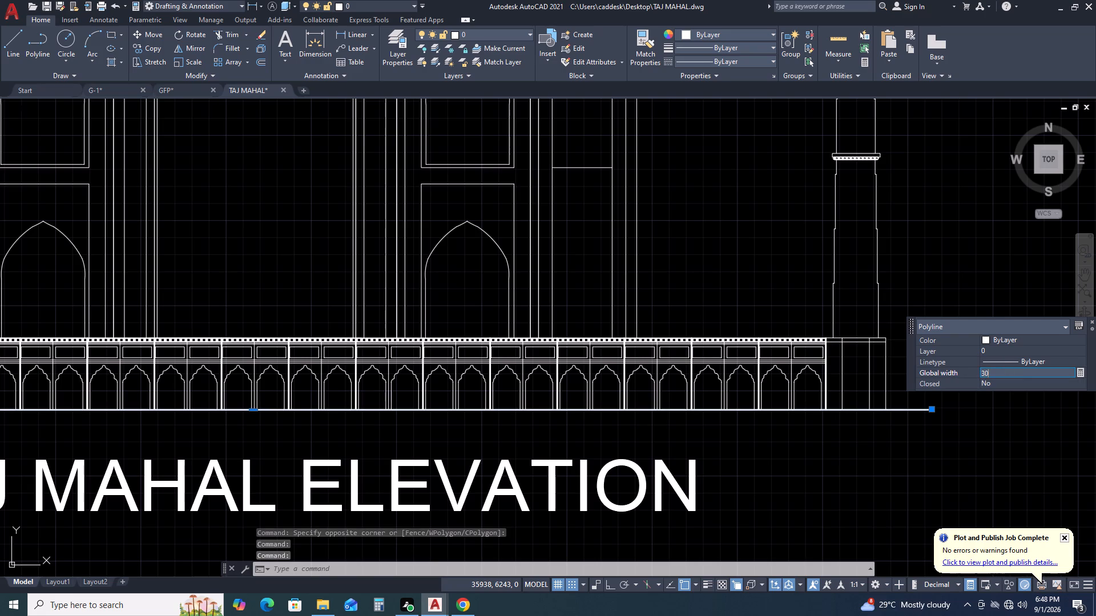
{"action": "key", "text": "Return"}
{"action": "left_click", "coordinate": [894, 220]}
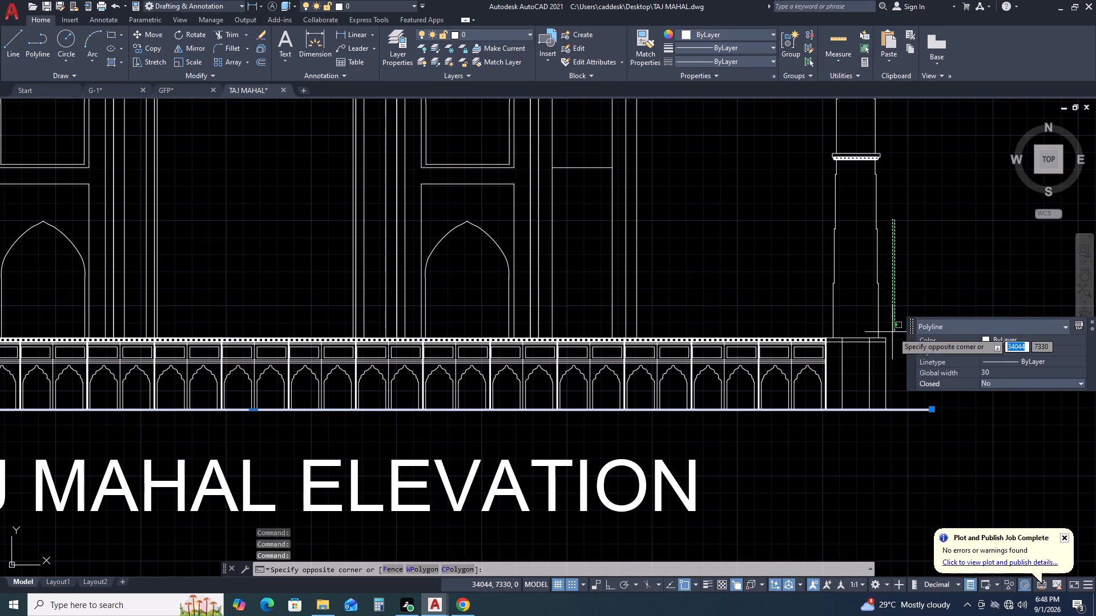
{"action": "left_click", "coordinate": [898, 316]}
{"action": "key", "text": "grave"}
{"action": "key", "text": "Escape"}
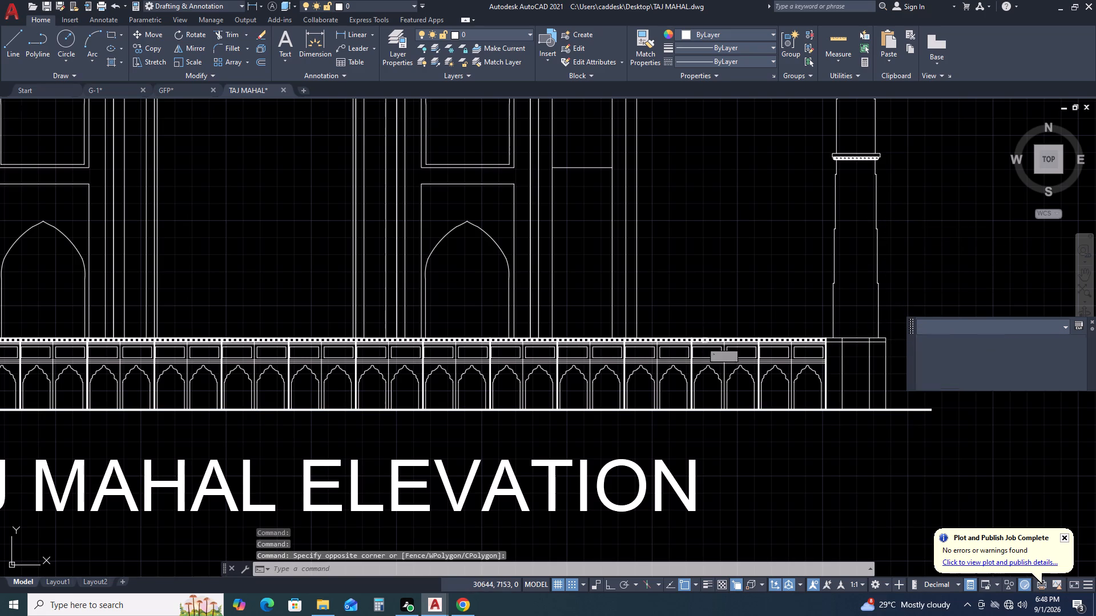
{"action": "key", "text": "Escape"}
Examine the ground line's thickness up close at the plinth's end and across the whole elevation.
{"action": "scroll", "coordinate": [904, 416], "scroll_direction": "up", "scroll_amount": 2}
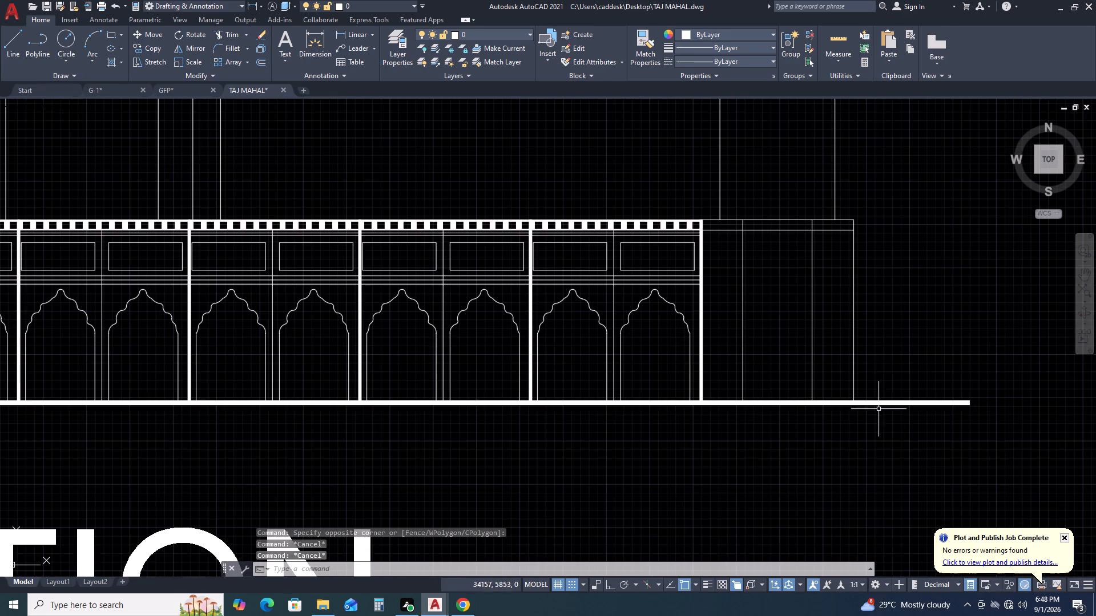
{"action": "left_click", "coordinate": [865, 401]}
{"action": "scroll", "coordinate": [844, 411], "scroll_direction": "down", "scroll_amount": 3}
{"action": "key", "text": "Escape"}
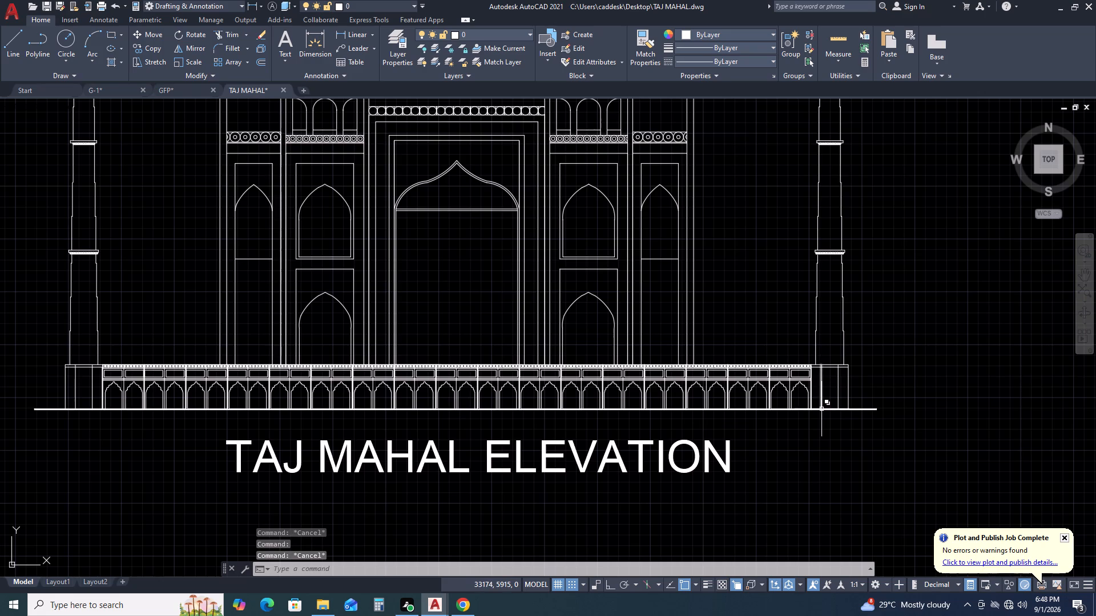
{"action": "scroll", "coordinate": [819, 411], "scroll_direction": "up", "scroll_amount": 2}
{"action": "left_click", "coordinate": [790, 410]}
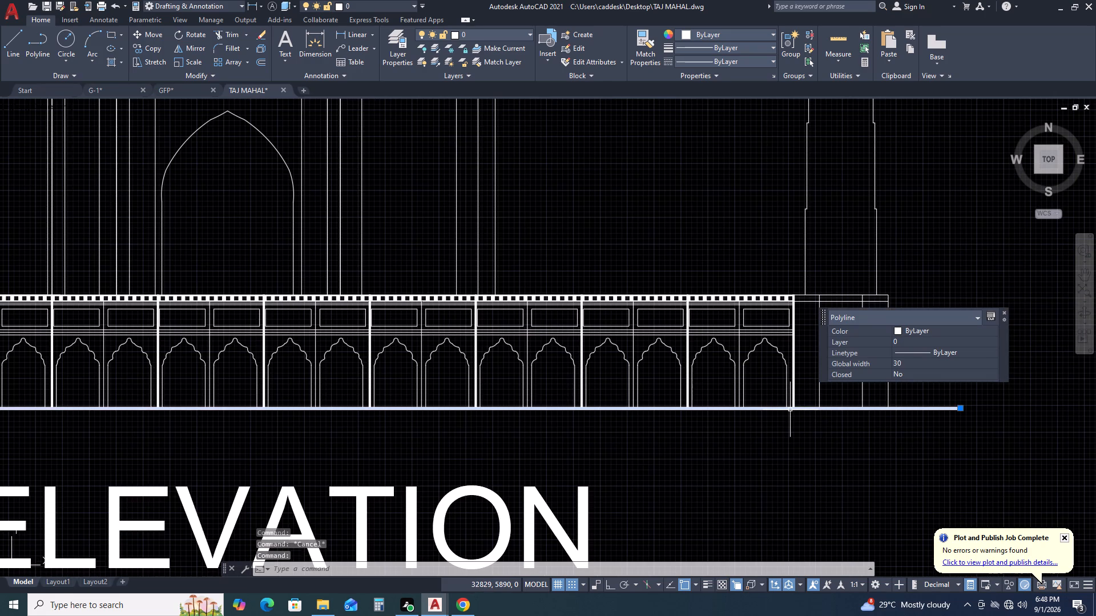
{"action": "scroll", "coordinate": [788, 410], "scroll_direction": "down", "scroll_amount": 3}
{"action": "key", "text": "Escape"}
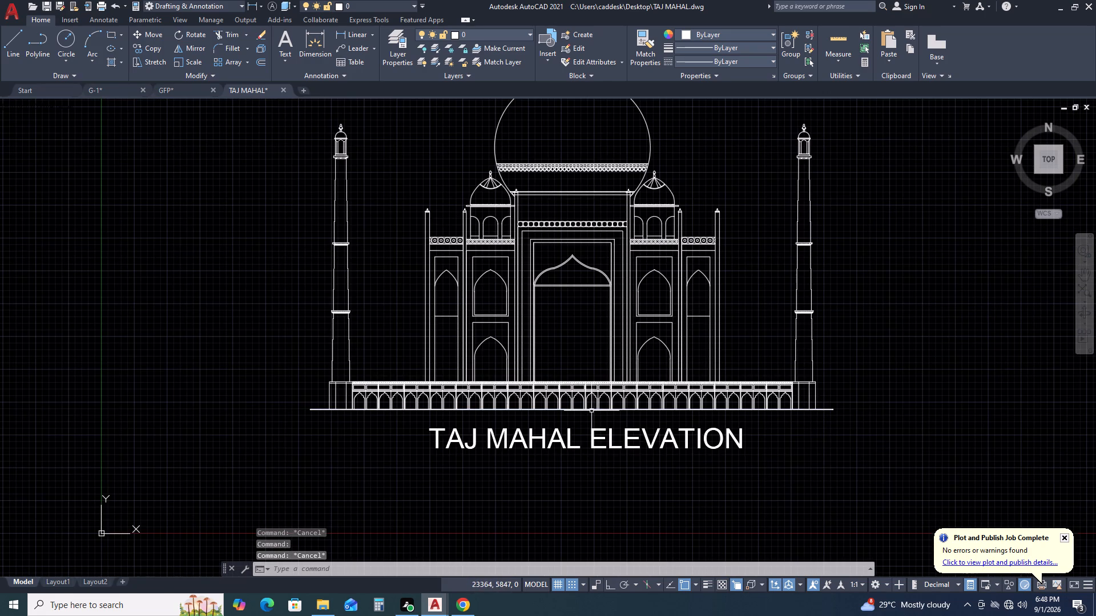
{"action": "left_click", "coordinate": [591, 411]}
{"action": "key", "text": "Escape"}
{"action": "key", "text": "Escape"}
{"action": "key", "text": "Escape"}
{"action": "key", "text": "Escape"}
{"action": "key", "text": "Escape"}
{"action": "key", "text": "Escape"}
{"action": "key", "text": "Escape"}
{"action": "key", "text": "Escape"}
{"action": "key", "text": "Escape"}
{"action": "key", "text": "Escape"}
{"action": "key", "text": "Escape"}
{"action": "key", "text": "Escape"}
{"action": "key", "text": "Escape"}
{"action": "key", "text": "Escape"}
{"action": "key", "text": "Escape"}
{"action": "key", "text": "Escape"}
{"action": "key", "text": "Escape"}
{"action": "key", "text": "Escape"}
{"action": "key", "text": "Escape"}
{"action": "key", "text": "Escape"}
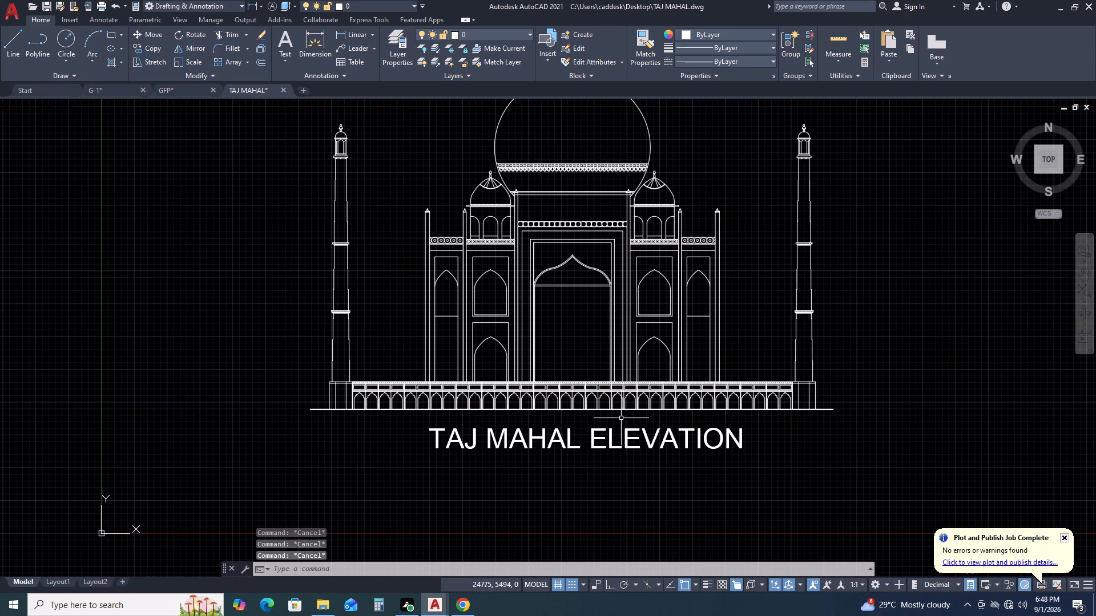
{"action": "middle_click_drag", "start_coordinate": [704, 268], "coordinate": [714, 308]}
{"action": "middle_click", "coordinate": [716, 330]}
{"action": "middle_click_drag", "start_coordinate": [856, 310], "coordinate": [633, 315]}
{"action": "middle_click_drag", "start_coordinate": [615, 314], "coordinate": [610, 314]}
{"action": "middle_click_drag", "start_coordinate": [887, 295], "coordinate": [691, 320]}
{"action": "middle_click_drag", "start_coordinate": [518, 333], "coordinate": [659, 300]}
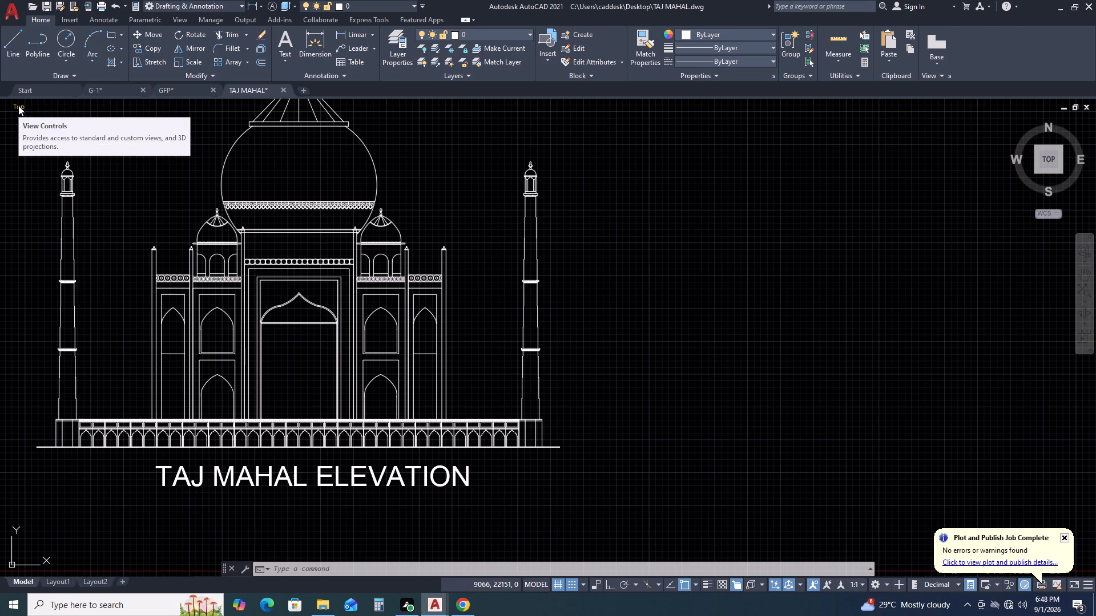
Inspect the Taj Mahal drawing in the Bottom and Left preset views.
{"action": "left_click", "coordinate": [18, 106]}
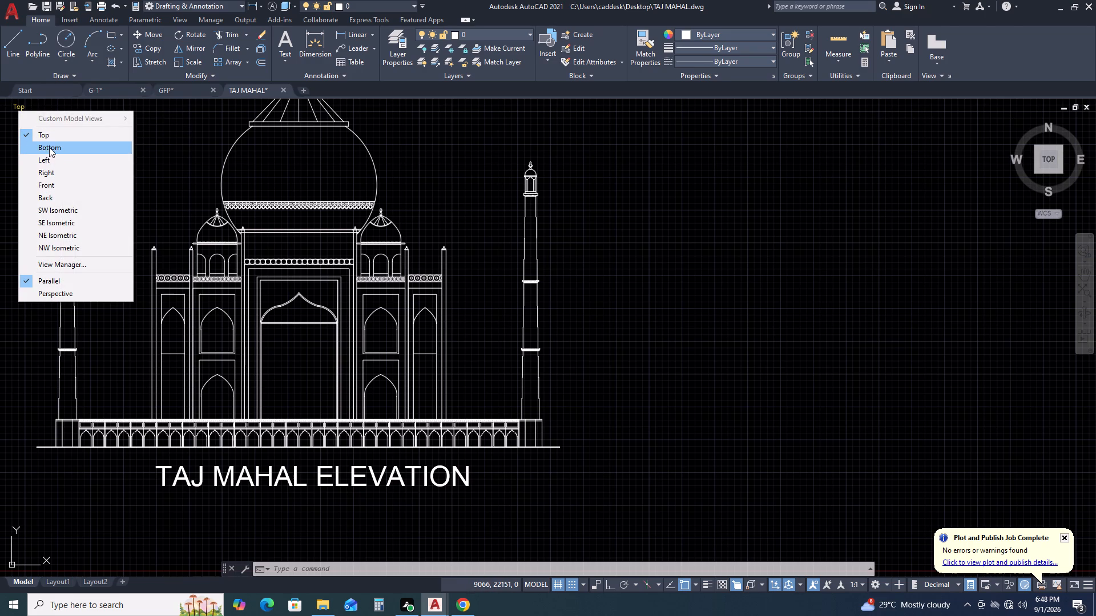
{"action": "left_click", "coordinate": [49, 147]}
{"action": "scroll", "coordinate": [602, 380], "scroll_direction": "down", "scroll_amount": 2}
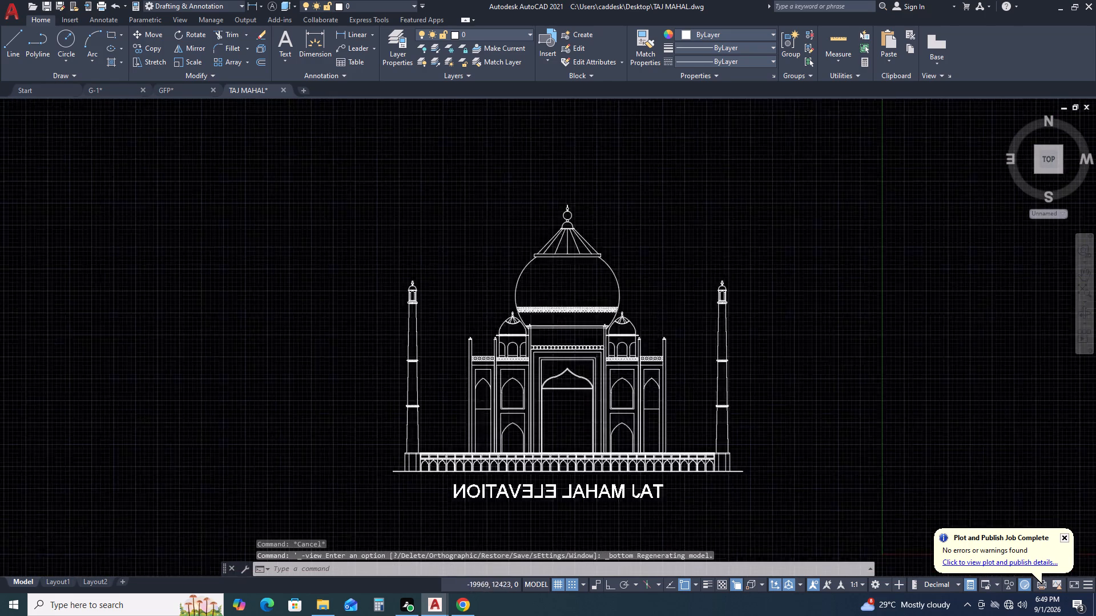
{"action": "scroll", "coordinate": [663, 420], "scroll_direction": "up", "scroll_amount": 2}
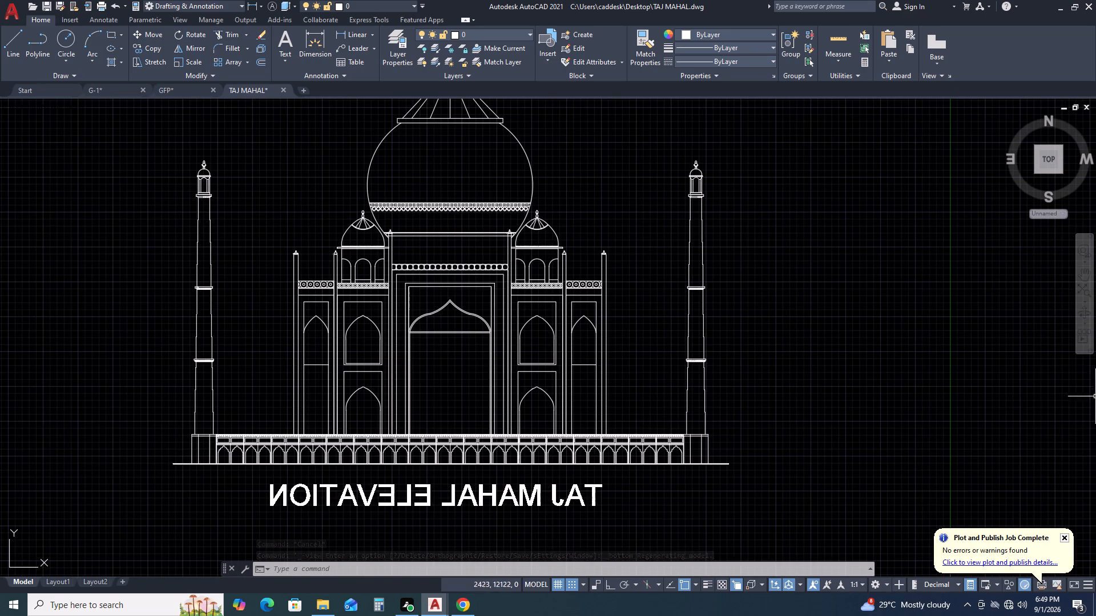
{"action": "left_click", "coordinate": [22, 107]}
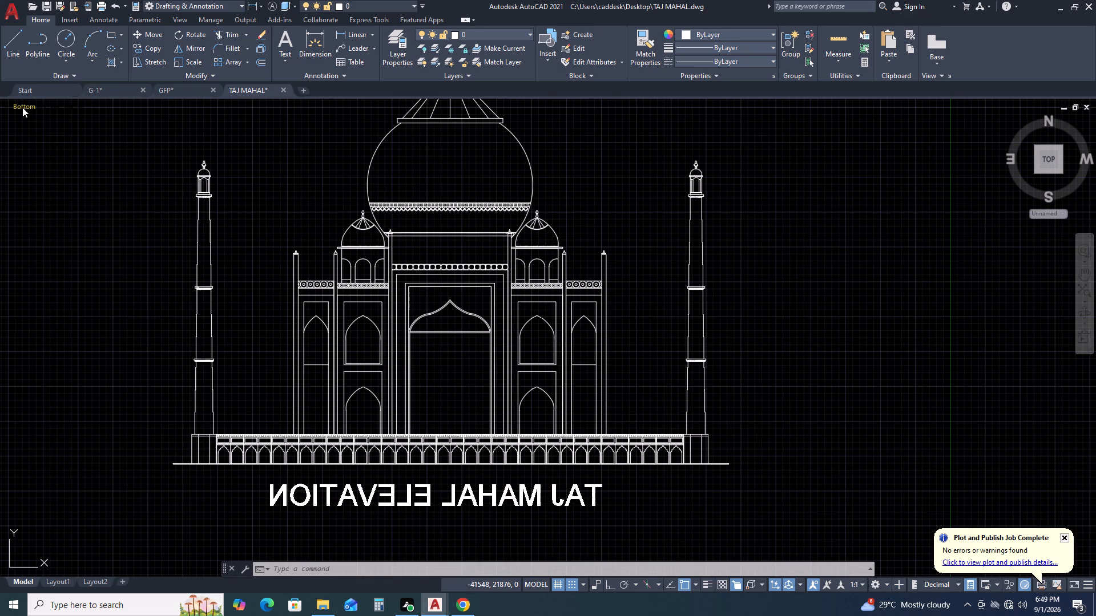
{"action": "left_click", "coordinate": [55, 158]}
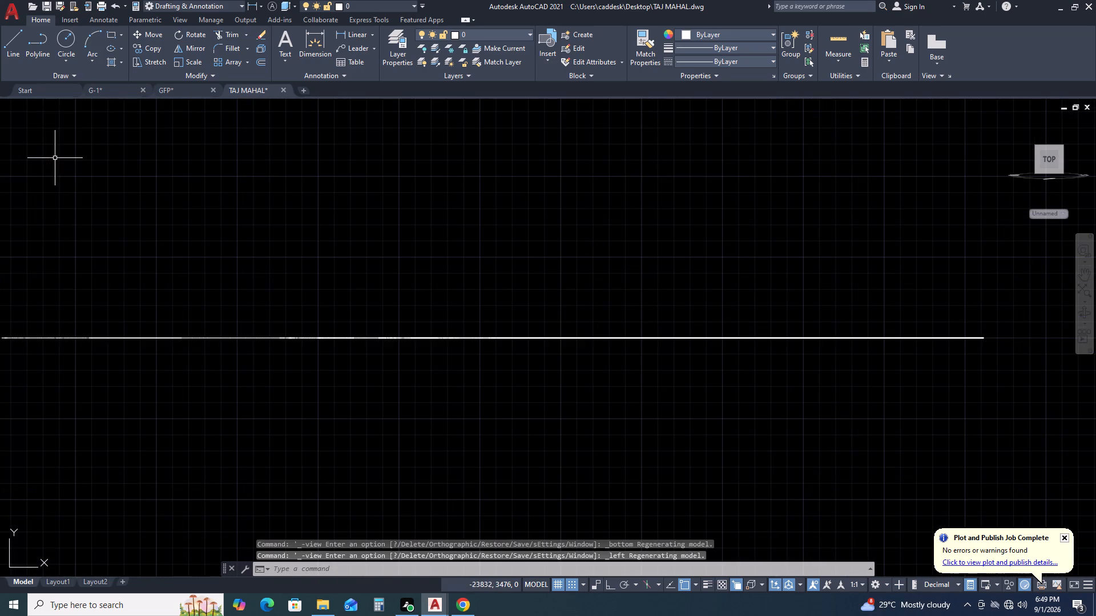
{"action": "scroll", "coordinate": [171, 282], "scroll_direction": "down", "scroll_amount": 3}
{"action": "scroll", "coordinate": [328, 329], "scroll_direction": "down", "scroll_amount": 1}
{"action": "scroll", "coordinate": [267, 310], "scroll_direction": "up", "scroll_amount": 1}
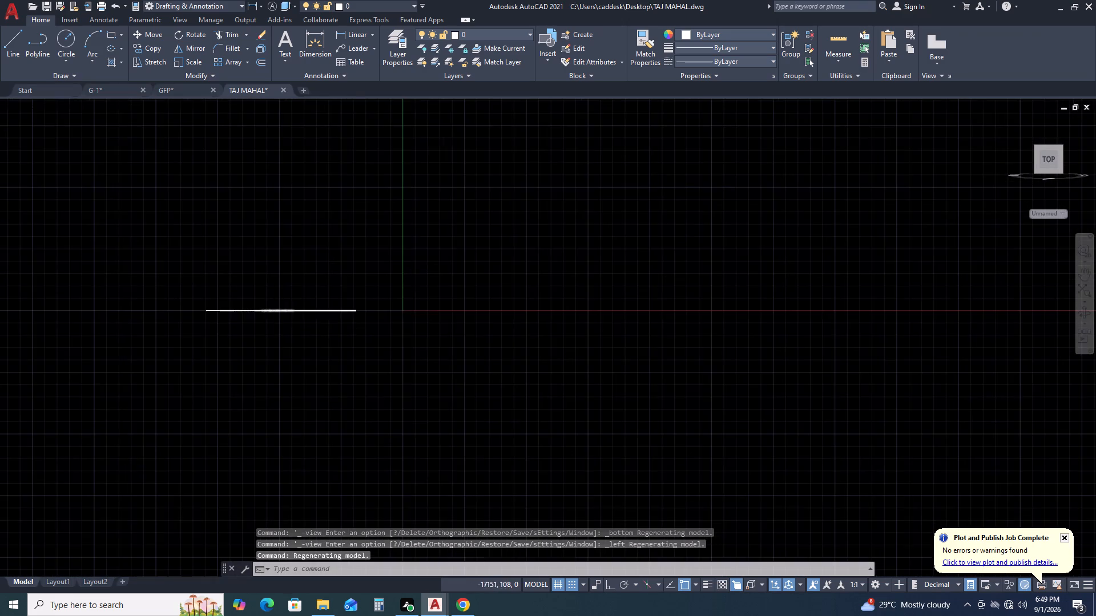
{"action": "scroll", "coordinate": [267, 310], "scroll_direction": "up", "scroll_amount": 3}
{"action": "scroll", "coordinate": [388, 305], "scroll_direction": "down", "scroll_amount": 3}
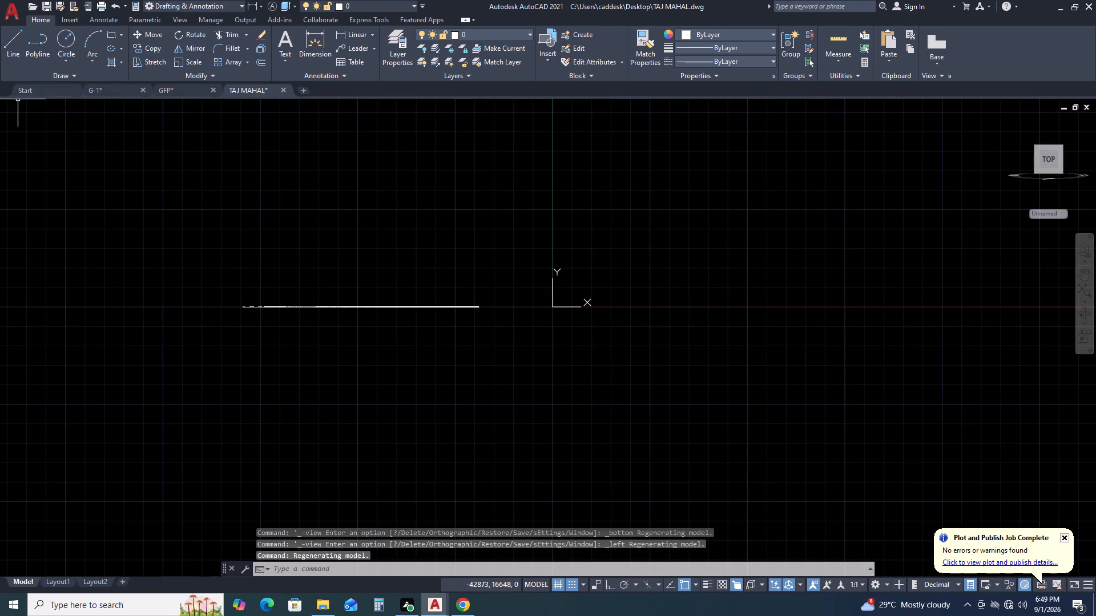
Inspect the drawing in the Right, Front and Back preset views.
{"action": "left_click", "coordinate": [18, 106]}
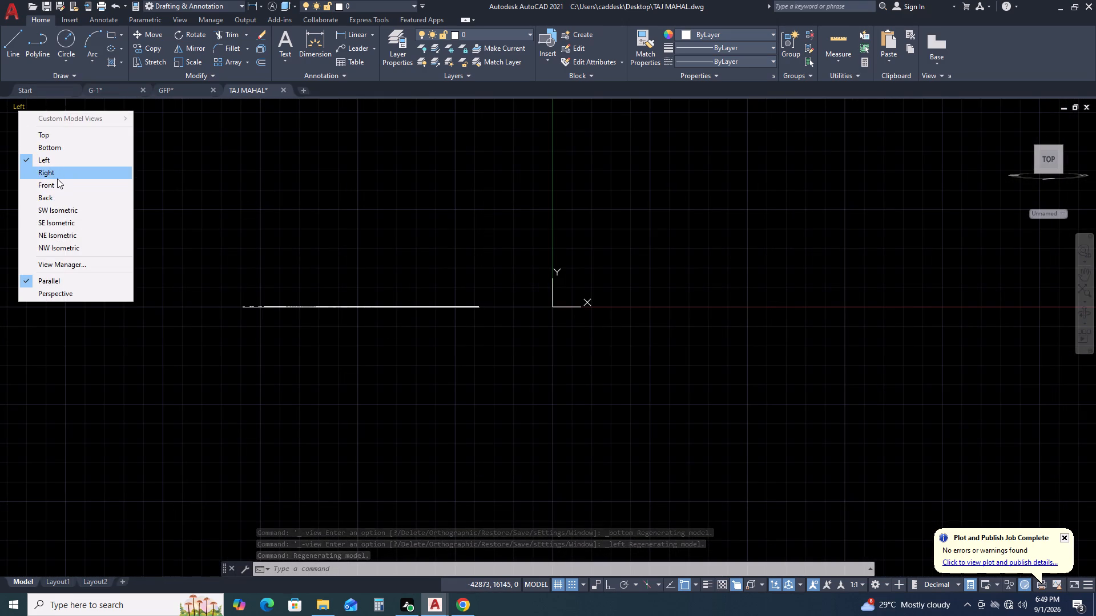
{"action": "left_click", "coordinate": [57, 178]}
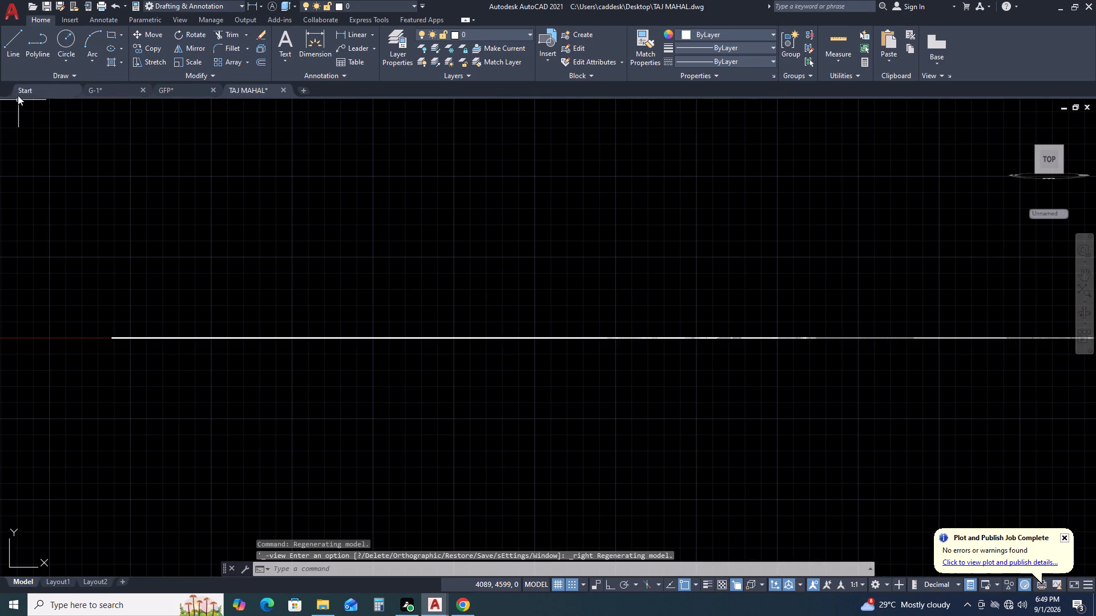
{"action": "left_click", "coordinate": [21, 105]}
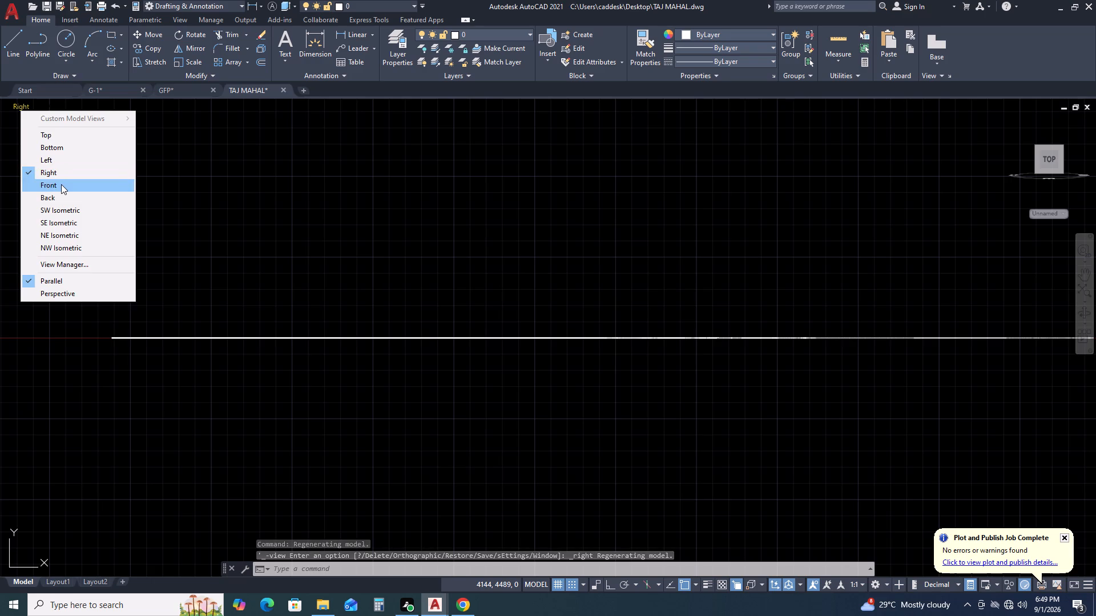
{"action": "left_click", "coordinate": [61, 184]}
{"action": "scroll", "coordinate": [261, 265], "scroll_direction": "down", "scroll_amount": 3}
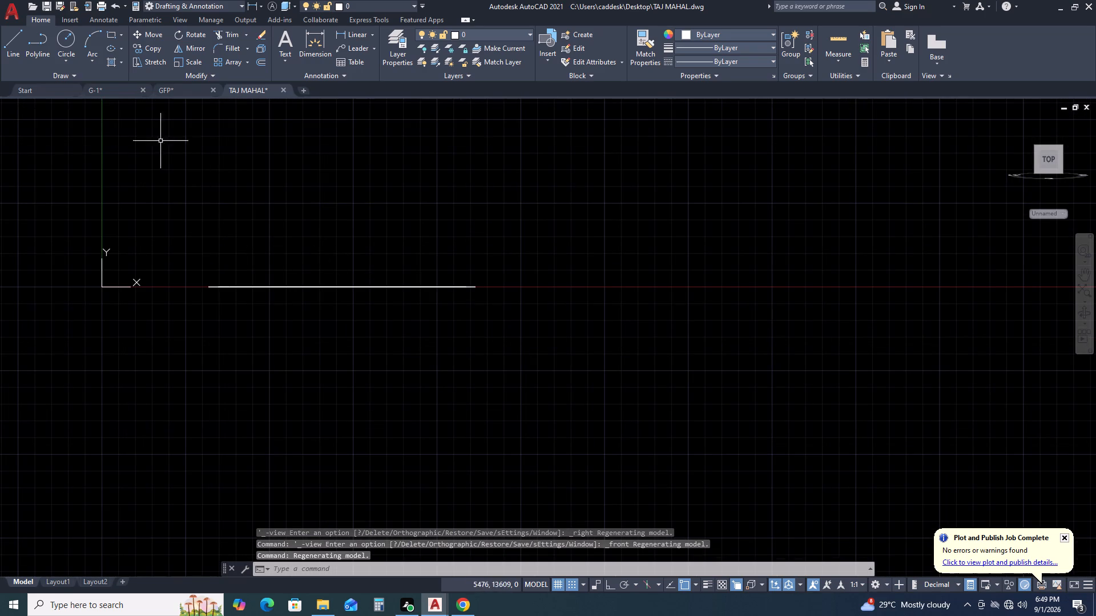
{"action": "left_click", "coordinate": [17, 110]}
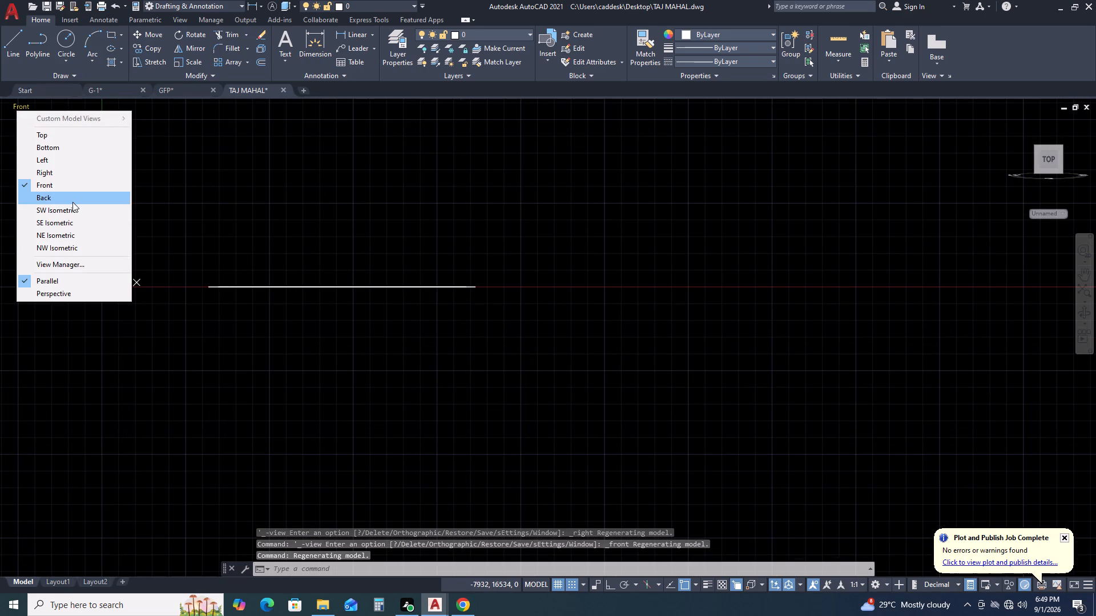
{"action": "double_click", "coordinate": [72, 202]}
Inspect the Taj Mahal drawing in the SW, SE, NE and NW Isometric preset views.
{"action": "left_click", "coordinate": [14, 104]}
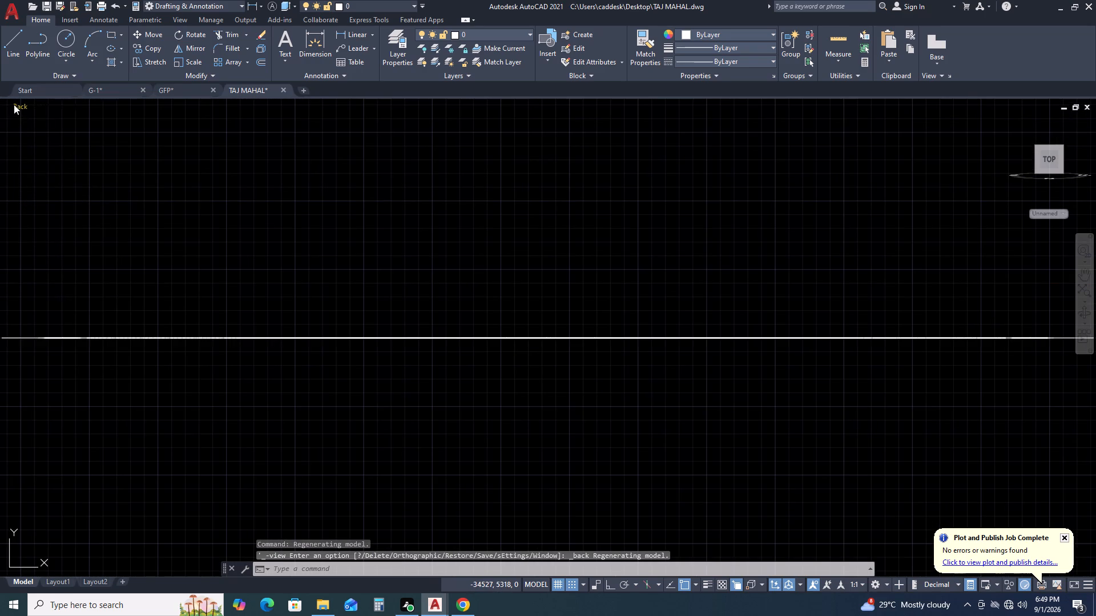
{"action": "left_click", "coordinate": [71, 211]}
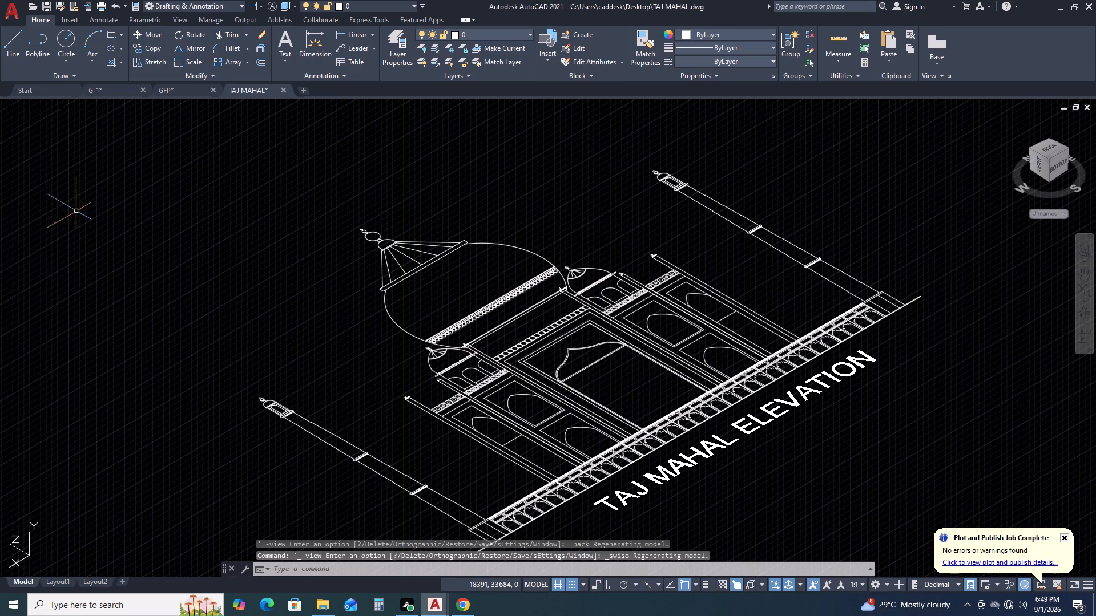
{"action": "scroll", "coordinate": [161, 228], "scroll_direction": "down", "scroll_amount": 1}
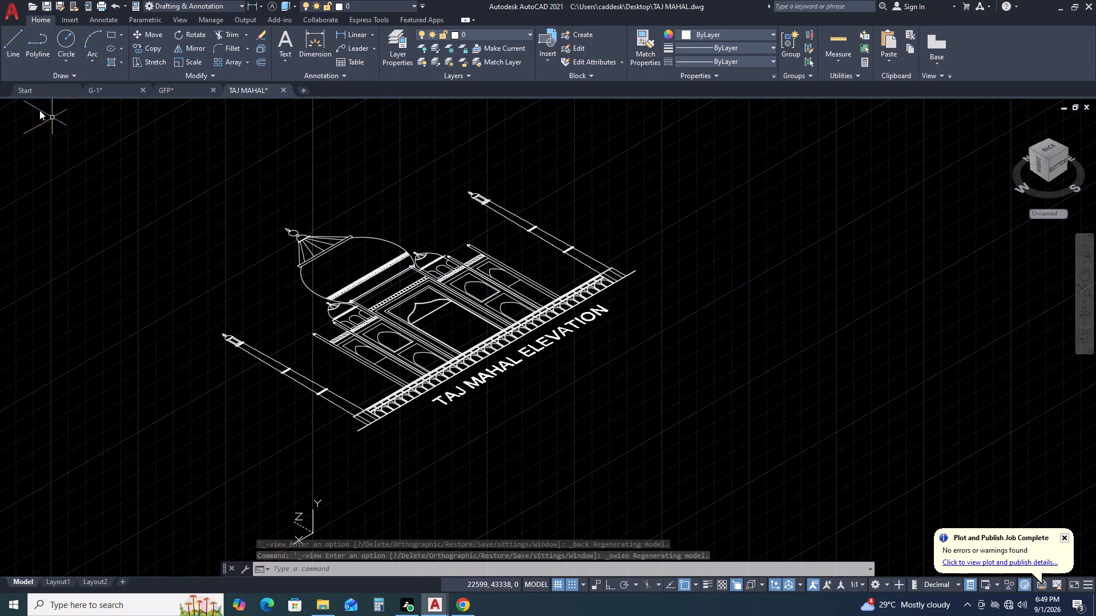
{"action": "left_click", "coordinate": [26, 104]}
{"action": "left_click", "coordinate": [88, 222]}
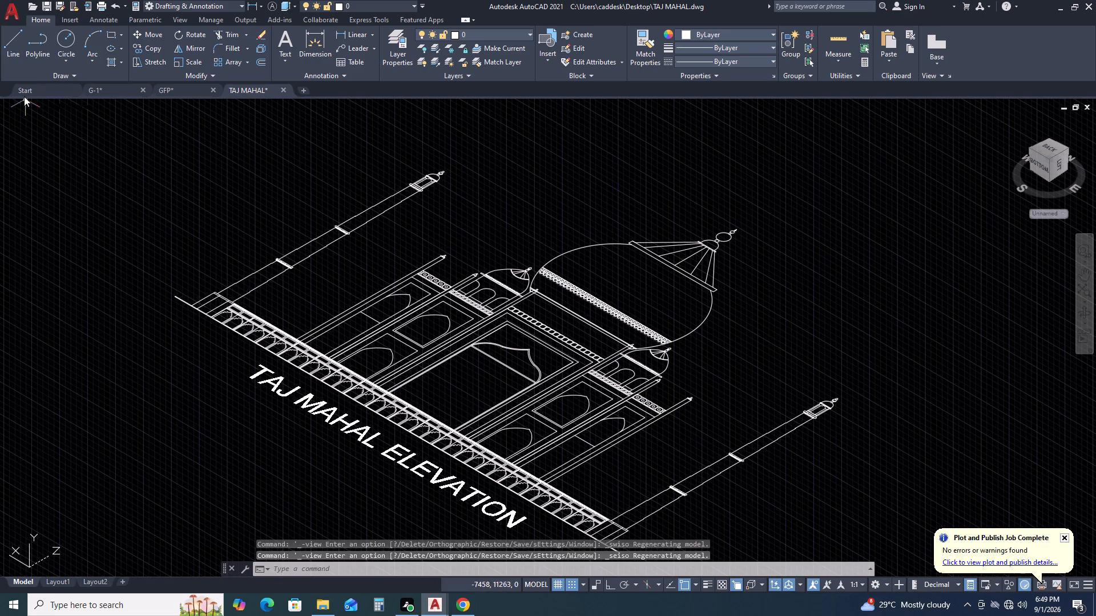
{"action": "left_click", "coordinate": [30, 105]}
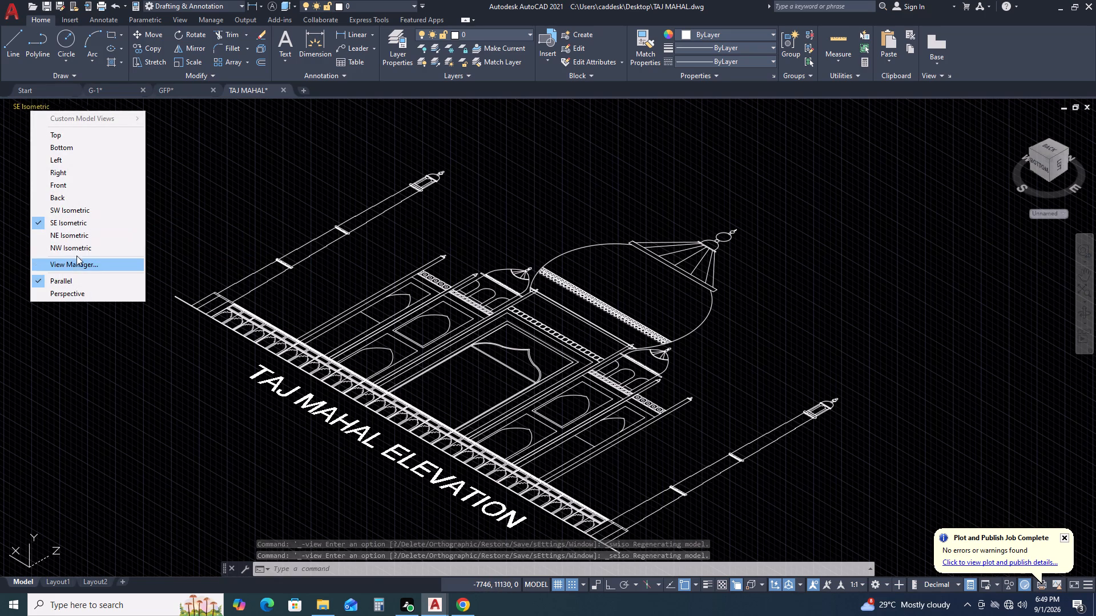
{"action": "left_click", "coordinate": [88, 234]}
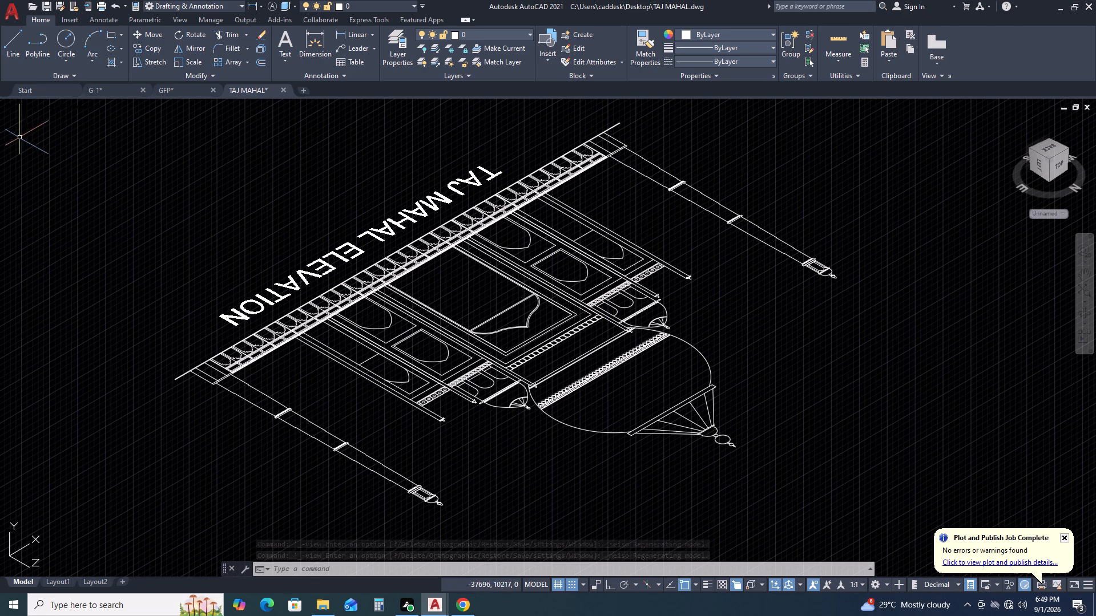
{"action": "double_click", "coordinate": [22, 106]}
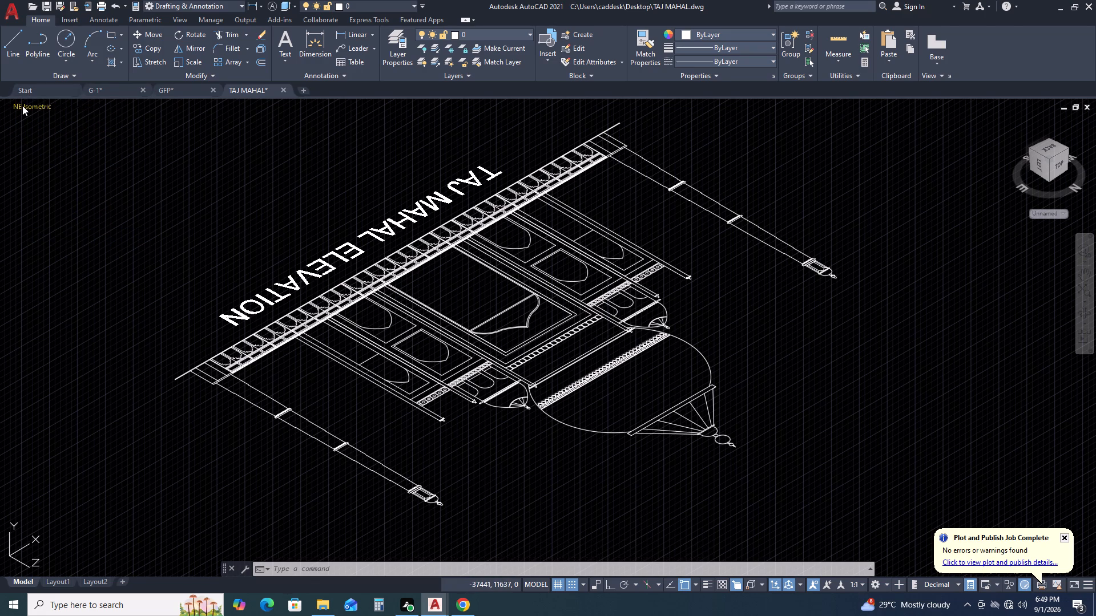
{"action": "left_click", "coordinate": [27, 106]}
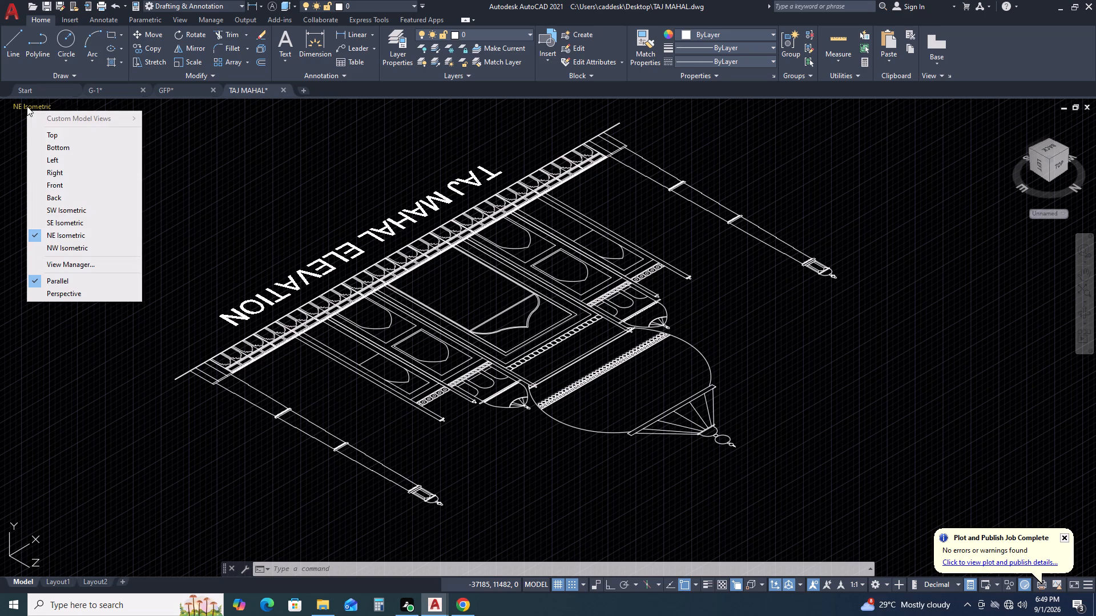
{"action": "left_click", "coordinate": [80, 250]}
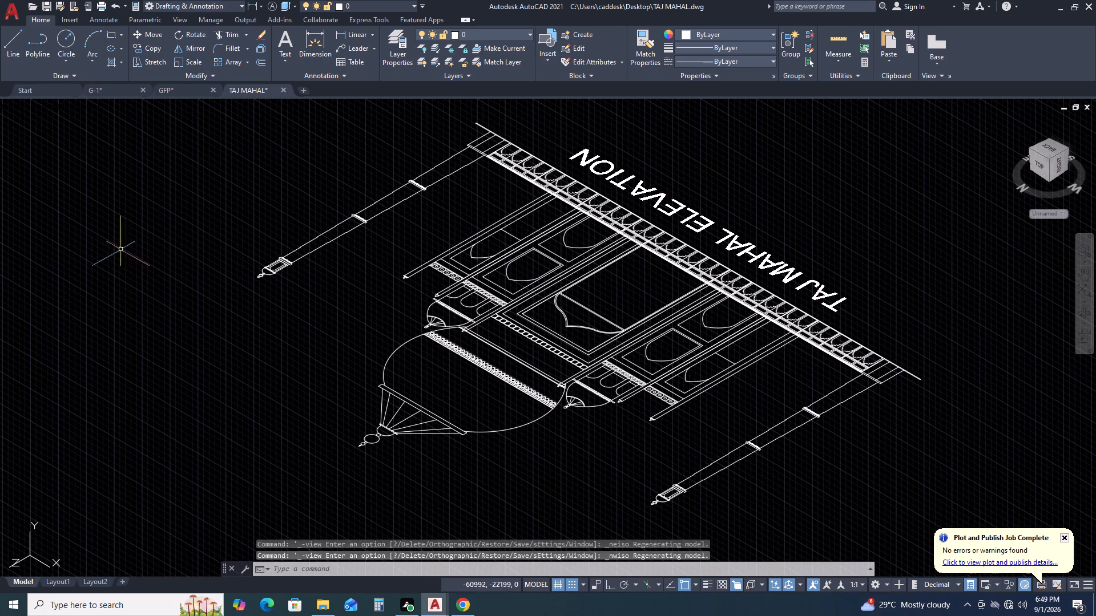
Return the Taj Mahal drawing to the Top preset view.
{"action": "left_click", "coordinate": [34, 106]}
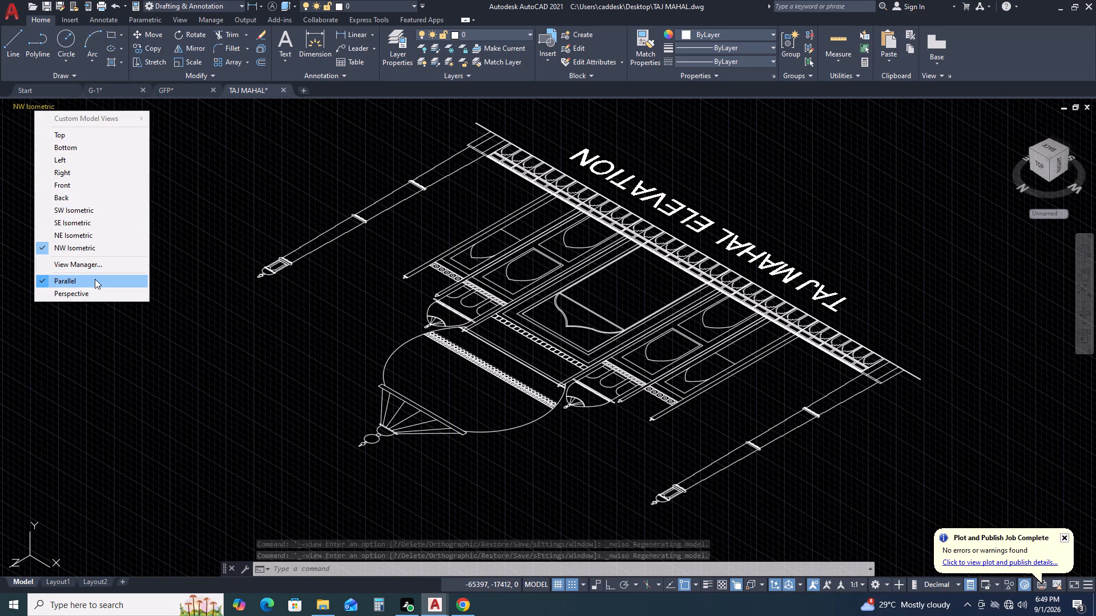
{"action": "left_click", "coordinate": [58, 133]}
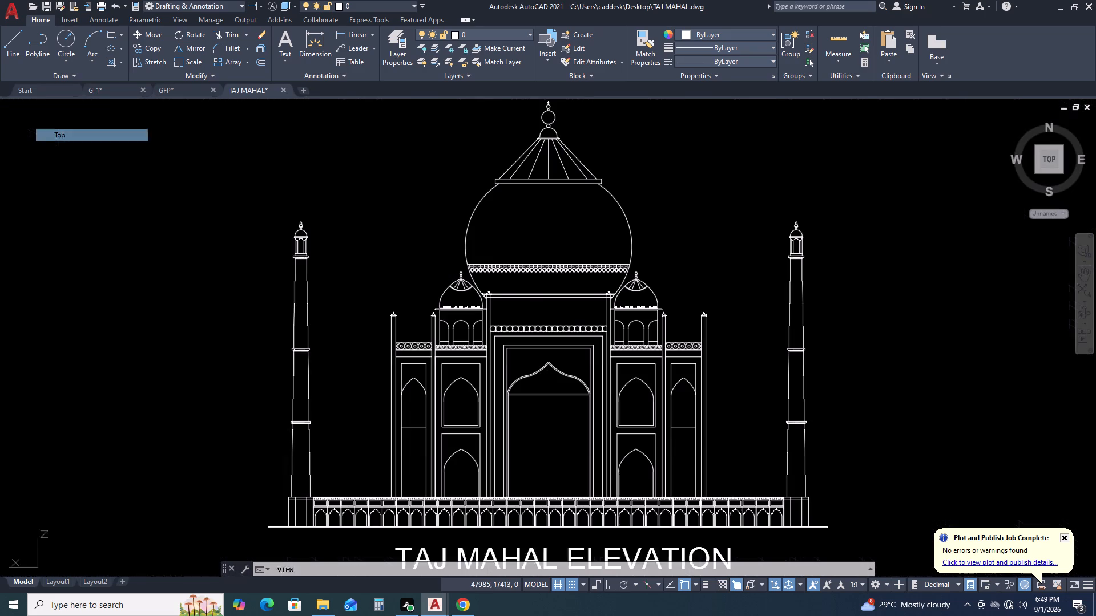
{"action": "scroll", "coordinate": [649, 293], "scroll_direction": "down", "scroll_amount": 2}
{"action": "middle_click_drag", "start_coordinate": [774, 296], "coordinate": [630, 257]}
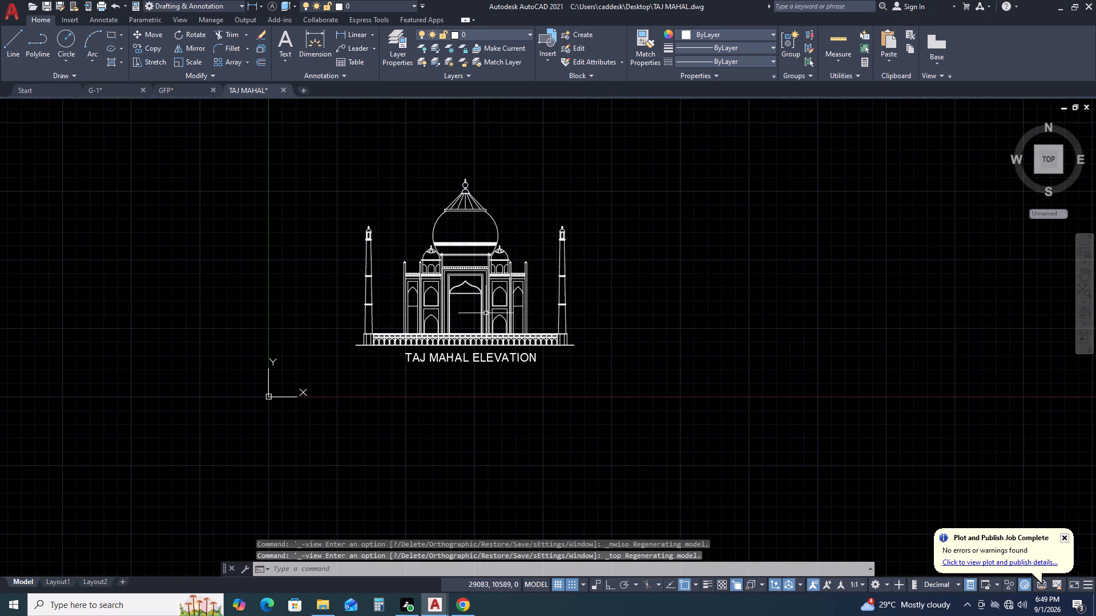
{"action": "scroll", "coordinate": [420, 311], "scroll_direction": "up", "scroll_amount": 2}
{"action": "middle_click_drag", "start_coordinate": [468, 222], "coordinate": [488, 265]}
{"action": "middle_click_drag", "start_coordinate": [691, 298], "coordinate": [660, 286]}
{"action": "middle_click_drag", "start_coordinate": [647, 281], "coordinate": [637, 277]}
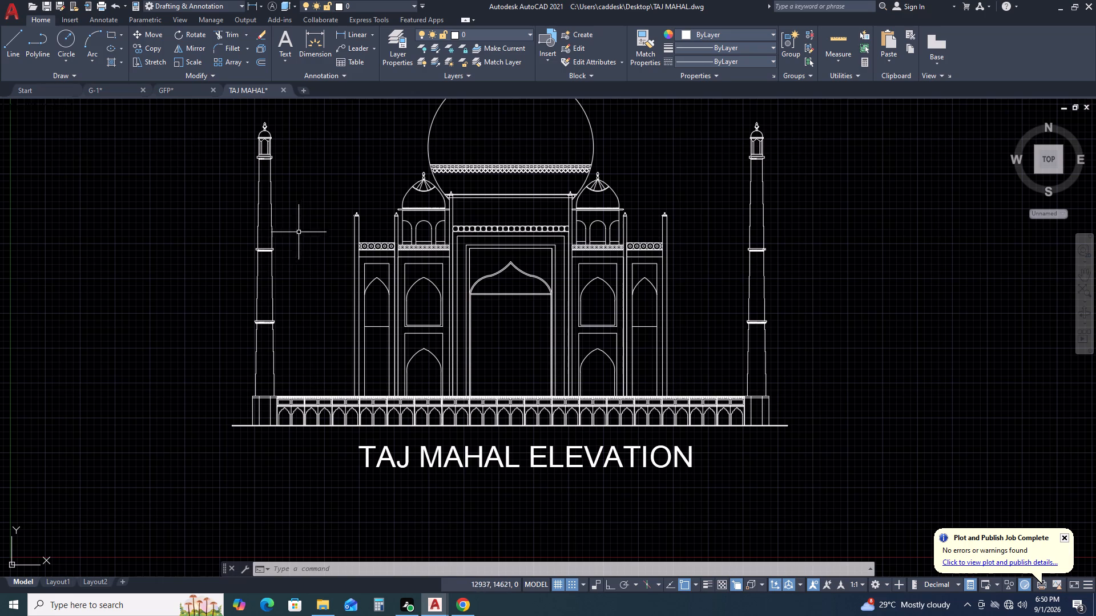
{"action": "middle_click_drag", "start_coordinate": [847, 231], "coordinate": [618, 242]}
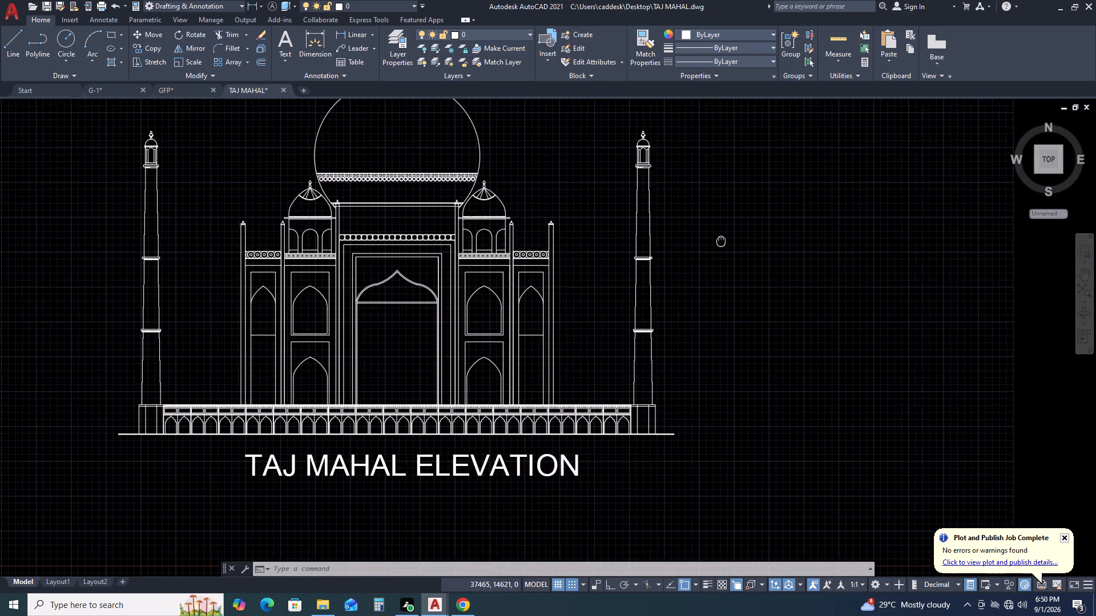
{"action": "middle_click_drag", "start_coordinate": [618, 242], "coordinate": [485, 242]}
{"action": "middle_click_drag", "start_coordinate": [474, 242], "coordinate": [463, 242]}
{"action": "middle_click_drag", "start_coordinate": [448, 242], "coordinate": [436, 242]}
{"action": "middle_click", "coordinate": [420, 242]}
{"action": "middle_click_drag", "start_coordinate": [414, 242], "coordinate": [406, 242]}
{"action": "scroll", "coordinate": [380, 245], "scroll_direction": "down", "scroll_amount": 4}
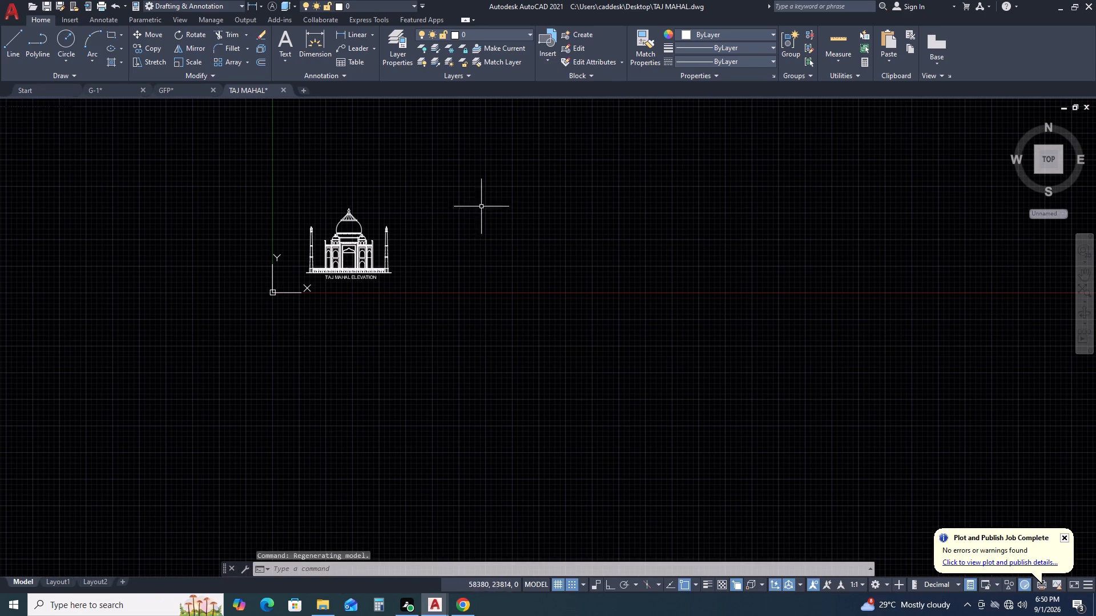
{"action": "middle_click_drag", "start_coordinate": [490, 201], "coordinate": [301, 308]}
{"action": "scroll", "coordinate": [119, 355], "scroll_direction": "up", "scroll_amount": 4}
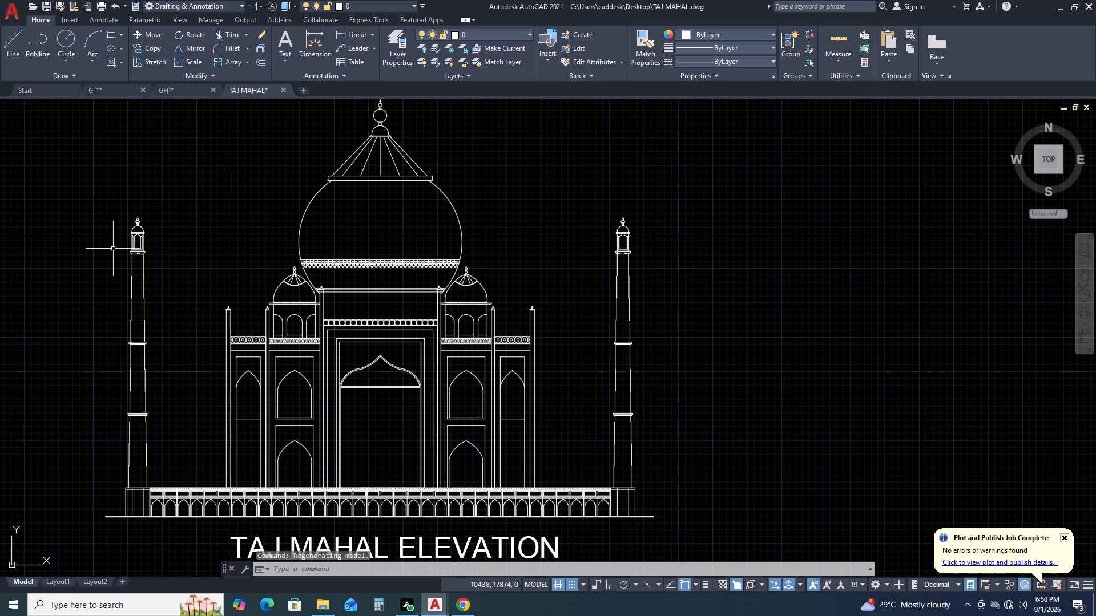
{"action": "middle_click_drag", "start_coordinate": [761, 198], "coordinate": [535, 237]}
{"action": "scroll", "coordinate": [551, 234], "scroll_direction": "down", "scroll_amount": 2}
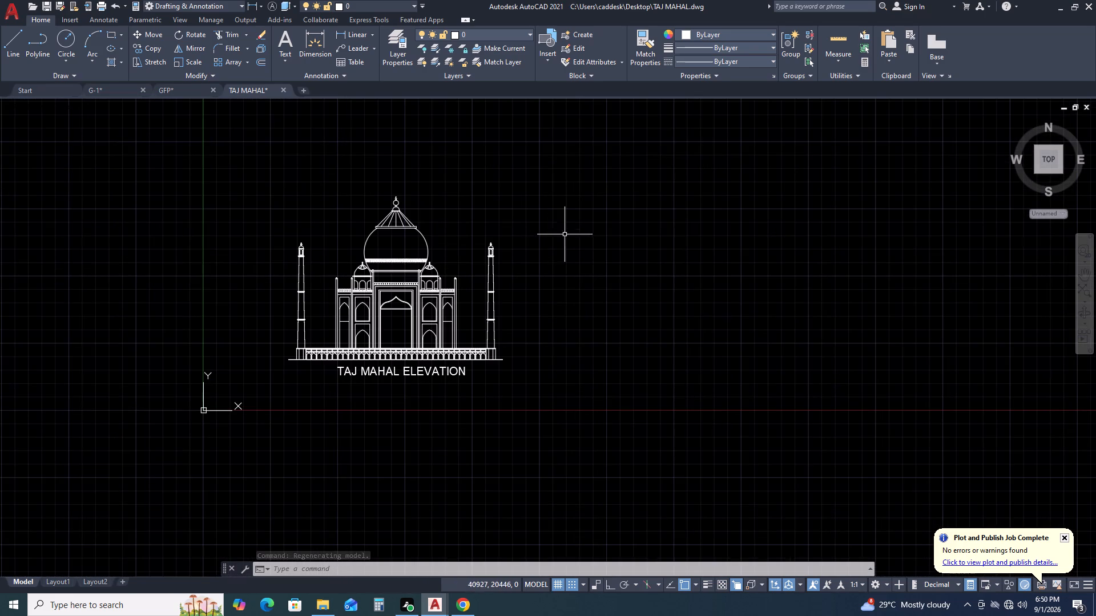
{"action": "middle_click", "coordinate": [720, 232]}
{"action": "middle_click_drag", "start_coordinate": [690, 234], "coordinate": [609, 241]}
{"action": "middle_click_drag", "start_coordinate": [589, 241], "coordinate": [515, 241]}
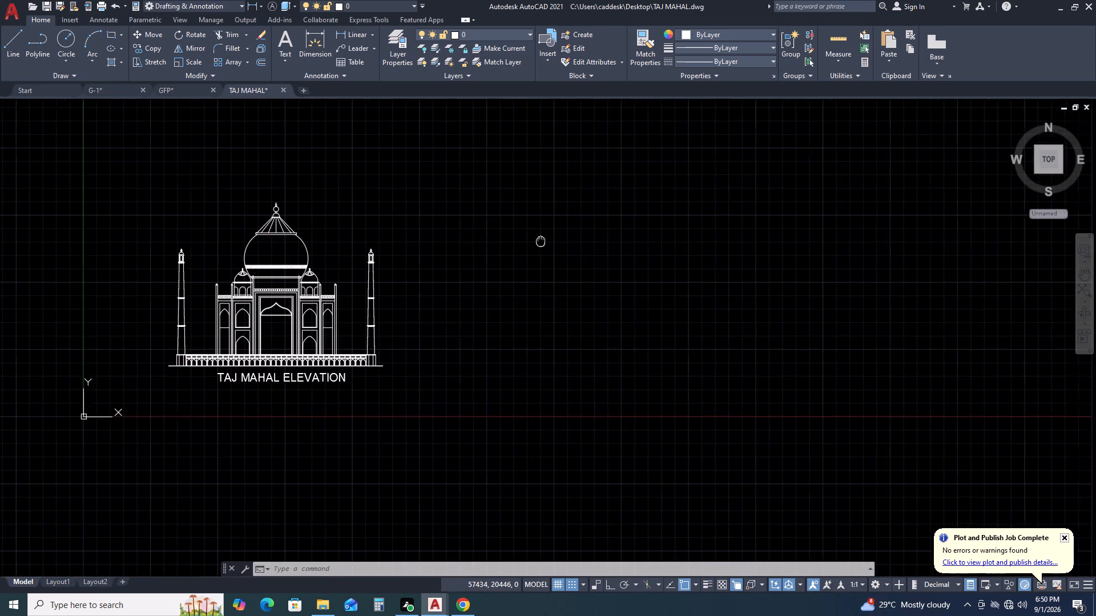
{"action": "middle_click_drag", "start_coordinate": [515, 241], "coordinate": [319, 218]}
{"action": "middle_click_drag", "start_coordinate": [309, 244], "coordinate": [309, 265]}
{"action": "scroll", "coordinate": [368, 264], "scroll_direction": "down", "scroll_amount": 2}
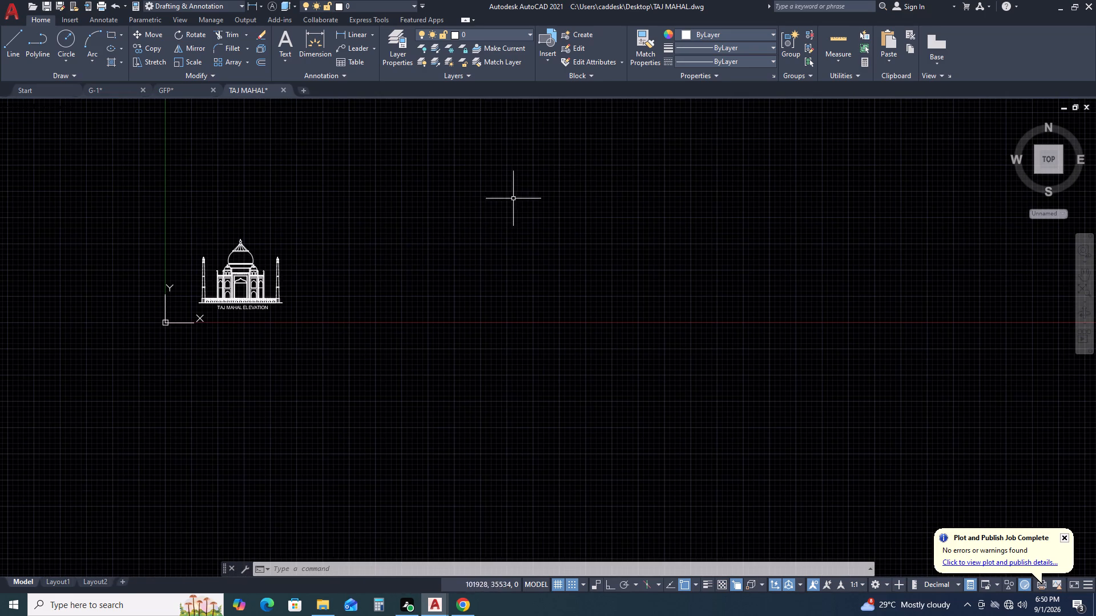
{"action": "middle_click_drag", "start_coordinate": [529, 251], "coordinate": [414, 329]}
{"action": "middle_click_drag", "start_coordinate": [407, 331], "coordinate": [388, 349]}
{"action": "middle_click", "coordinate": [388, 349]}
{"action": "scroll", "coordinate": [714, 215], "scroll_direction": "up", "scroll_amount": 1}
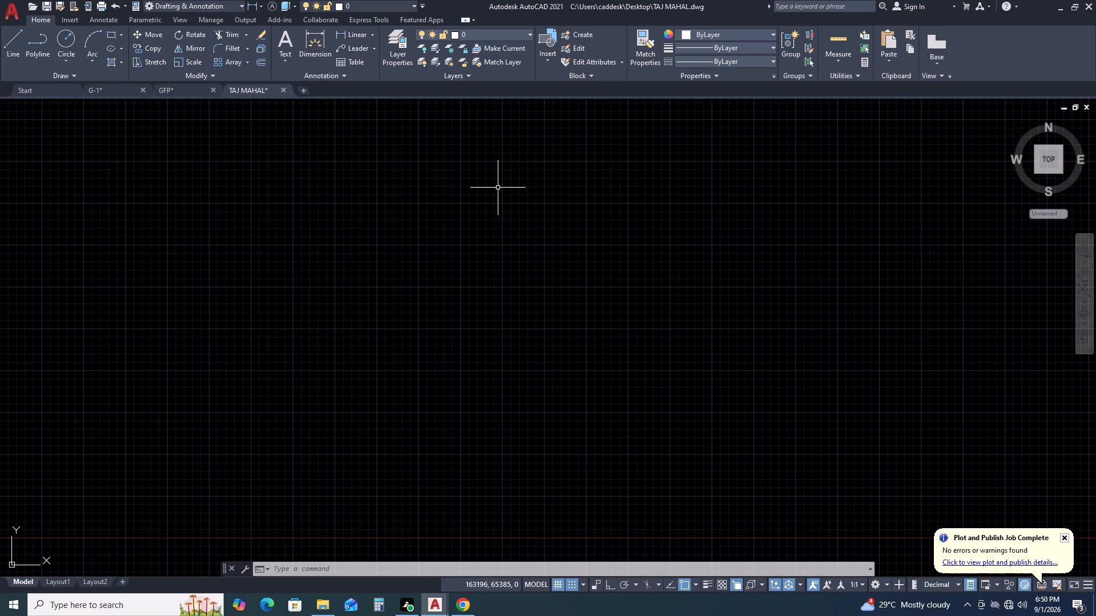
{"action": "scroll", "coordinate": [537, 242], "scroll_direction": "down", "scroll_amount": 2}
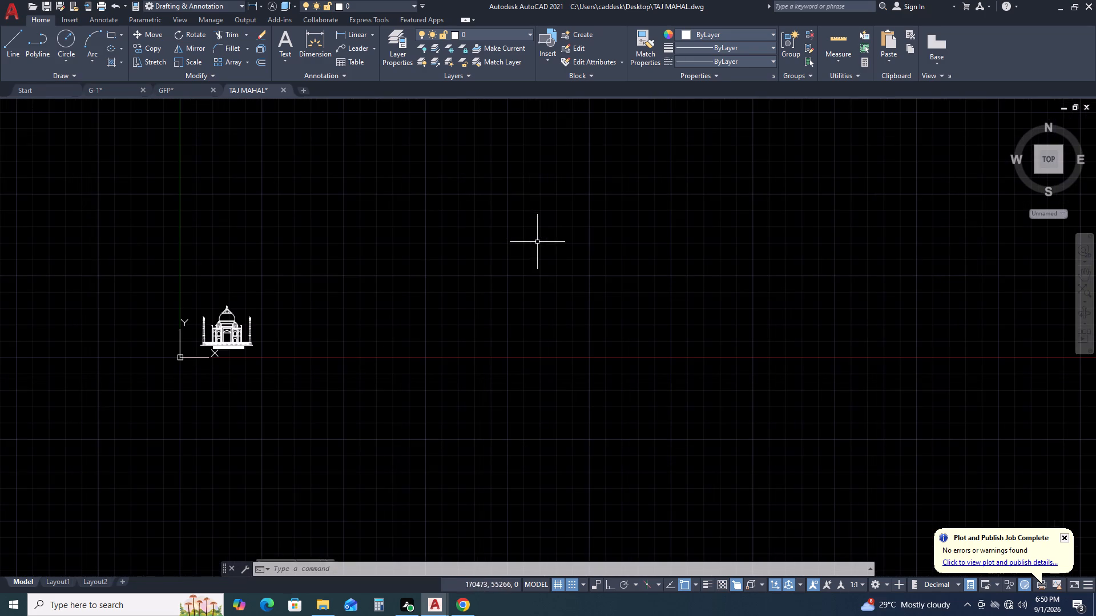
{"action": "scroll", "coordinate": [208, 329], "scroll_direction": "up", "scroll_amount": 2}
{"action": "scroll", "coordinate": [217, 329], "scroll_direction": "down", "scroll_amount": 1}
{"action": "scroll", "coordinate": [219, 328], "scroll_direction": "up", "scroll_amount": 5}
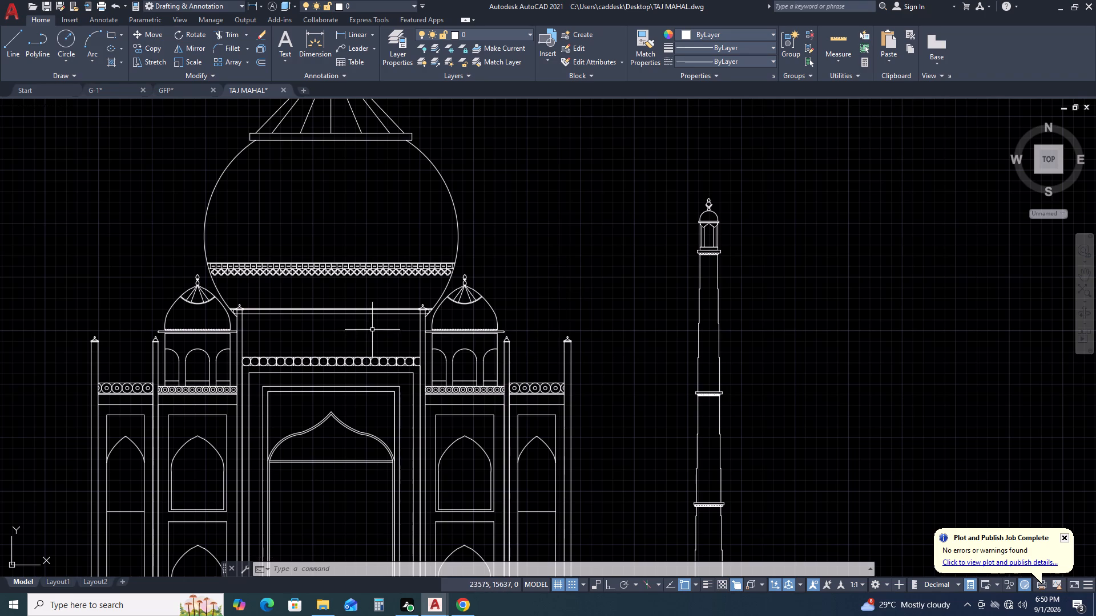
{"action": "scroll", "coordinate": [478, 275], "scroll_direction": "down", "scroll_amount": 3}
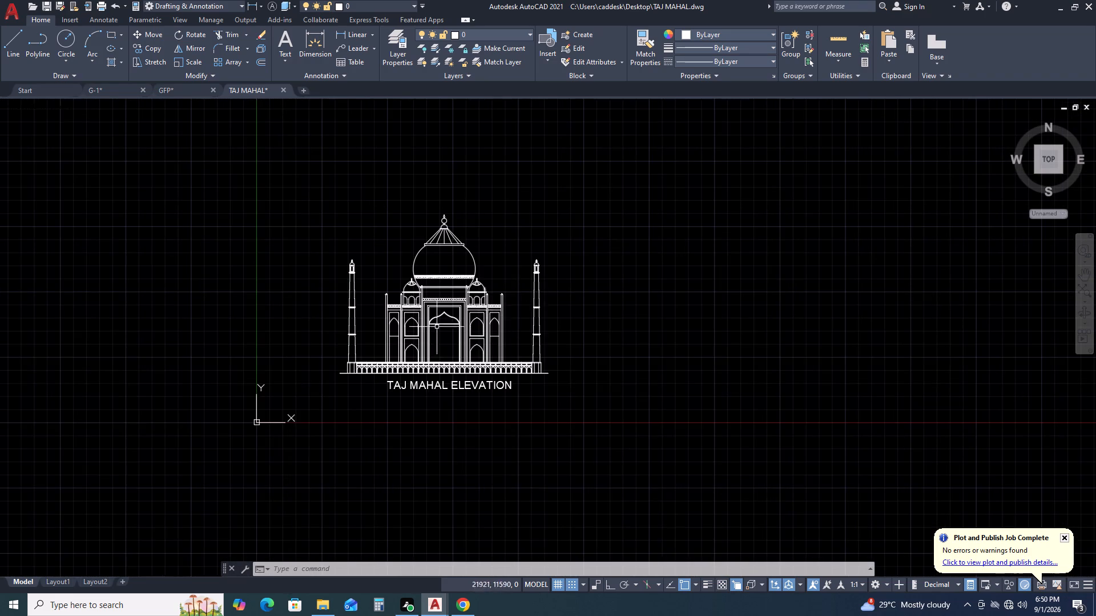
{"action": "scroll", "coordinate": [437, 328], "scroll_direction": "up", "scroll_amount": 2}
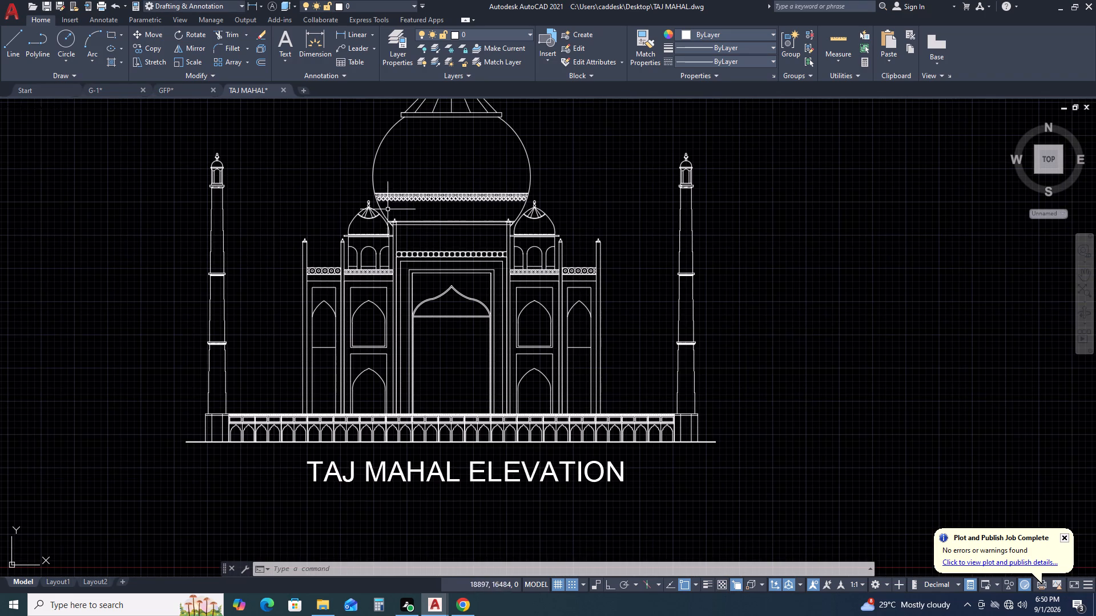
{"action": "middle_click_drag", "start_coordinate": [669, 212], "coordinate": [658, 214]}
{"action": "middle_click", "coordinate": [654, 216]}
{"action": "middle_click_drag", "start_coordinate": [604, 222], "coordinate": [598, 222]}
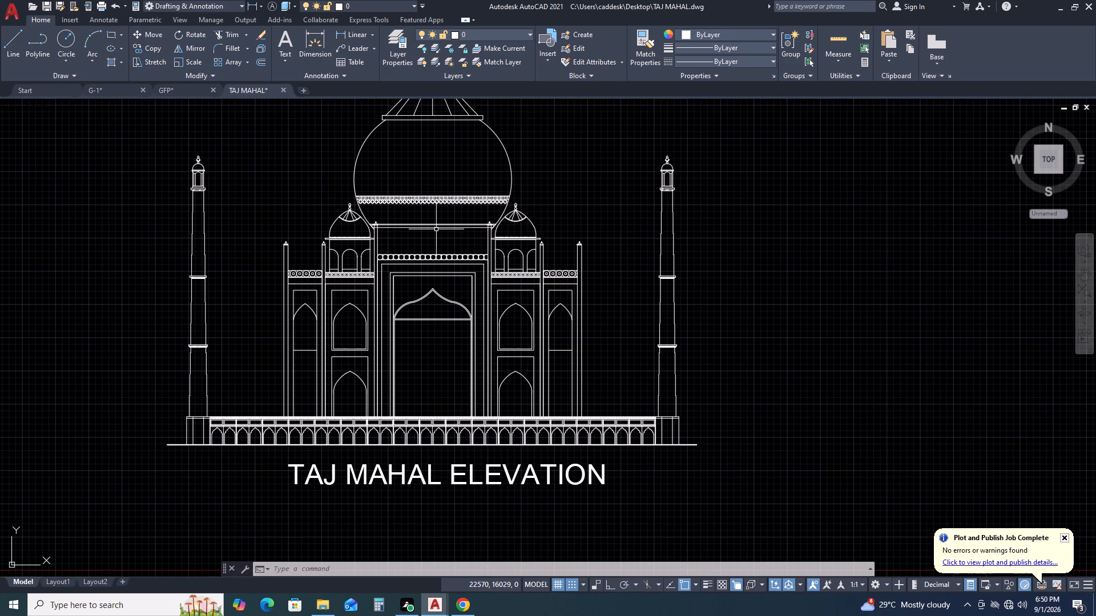
Draw an open three-point spline curving upward in the empty space beyond the right minaret, starting at about 39491, 7484.
{"action": "middle_click_drag", "start_coordinate": [783, 307], "coordinate": [759, 309]}
{"action": "middle_click_drag", "start_coordinate": [747, 309], "coordinate": [701, 309]}
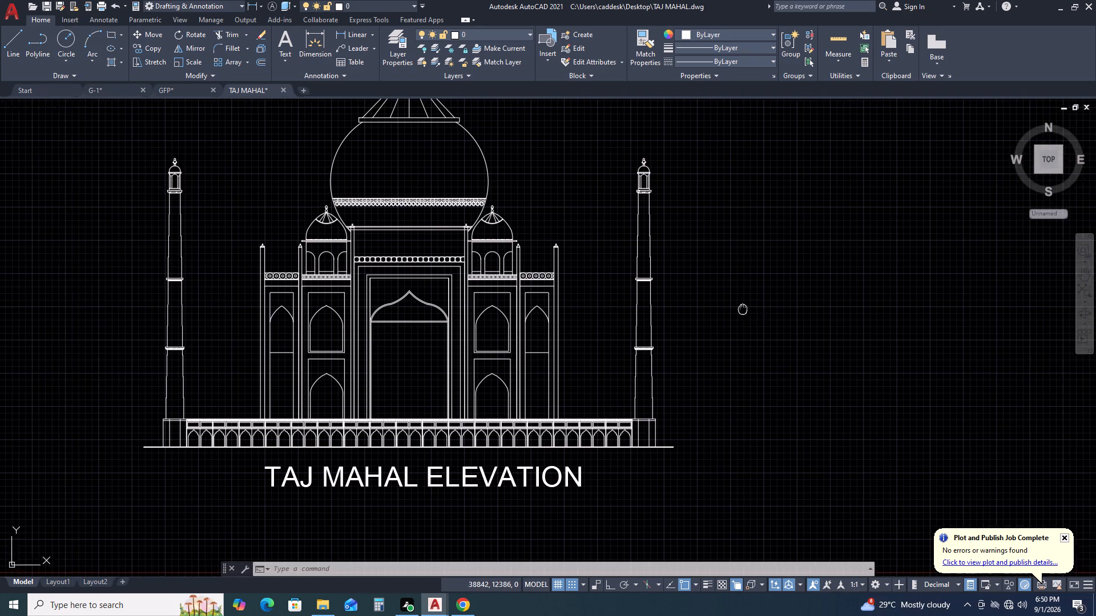
{"action": "middle_click_drag", "start_coordinate": [701, 309], "coordinate": [637, 310]}
{"action": "middle_click_drag", "start_coordinate": [631, 310], "coordinate": [519, 303]}
{"action": "middle_click", "coordinate": [513, 302]}
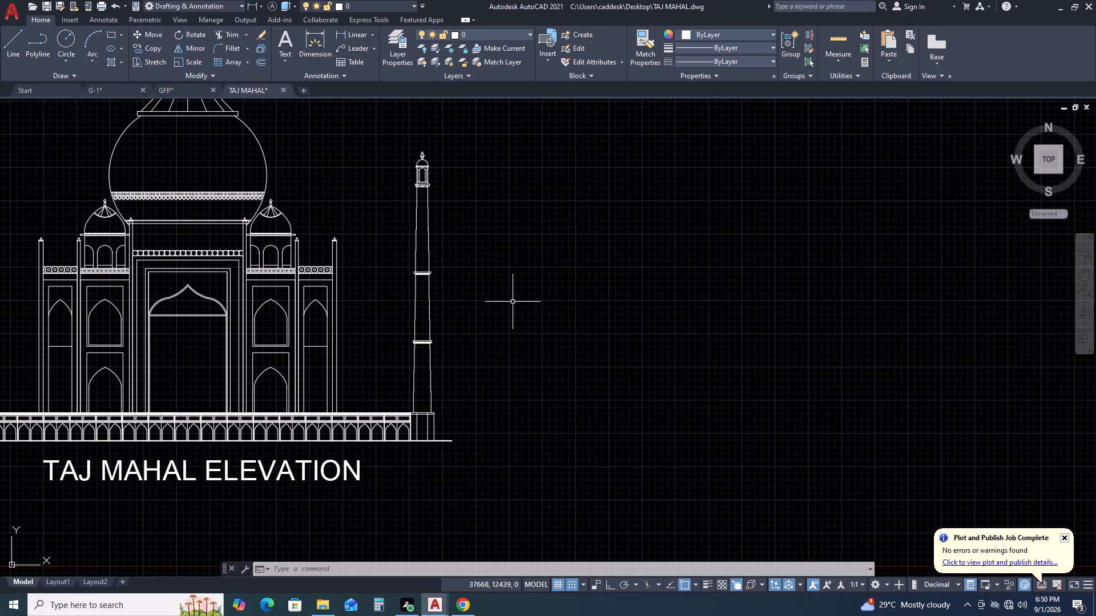
{"action": "key", "text": "s"}
{"action": "type", "text": "PL"}
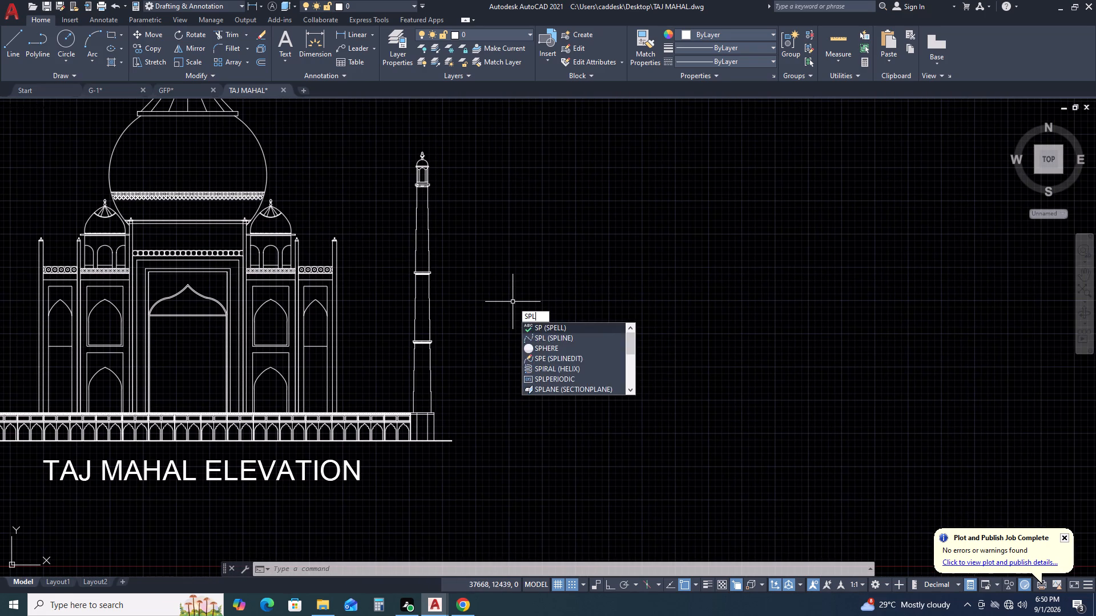
{"action": "key", "text": "space"}
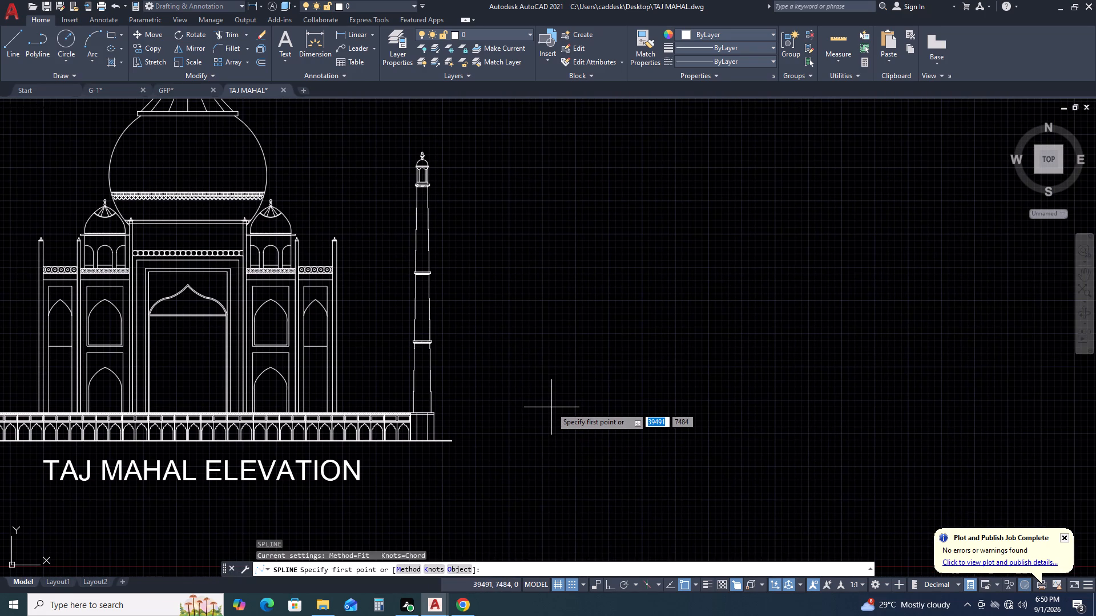
{"action": "left_click", "coordinate": [551, 407]}
{"action": "left_click", "coordinate": [652, 289]}
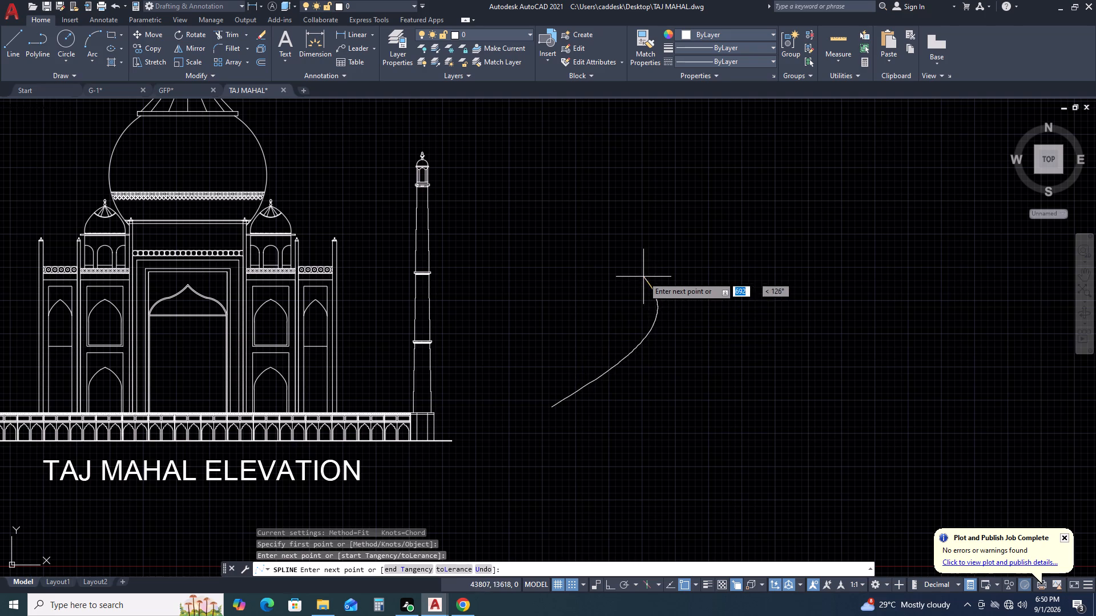
{"action": "left_click", "coordinate": [659, 258]}
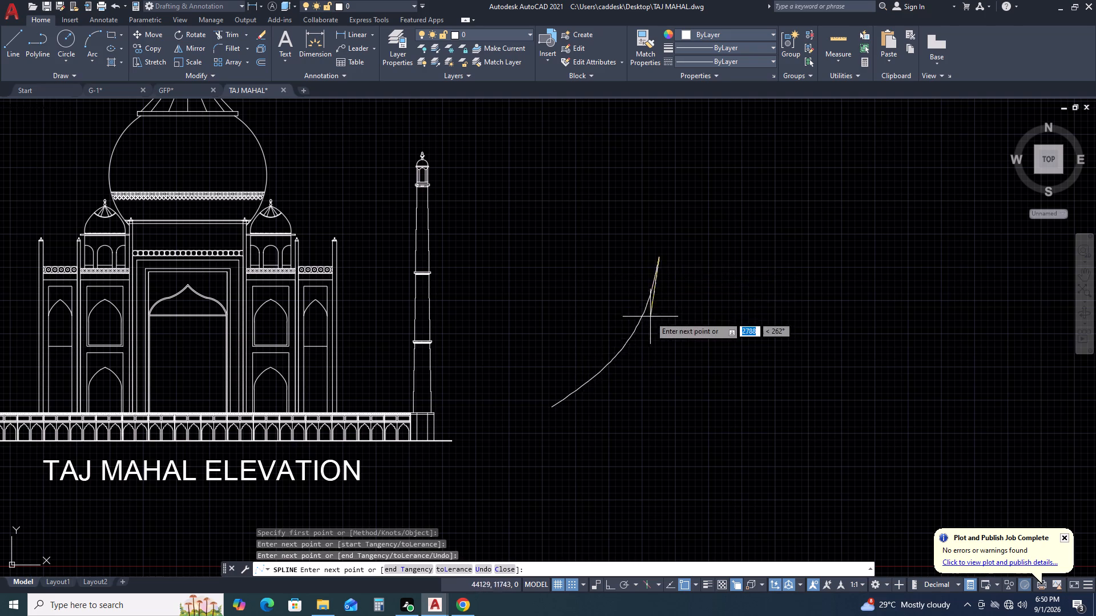
{"action": "key", "text": "Return"}
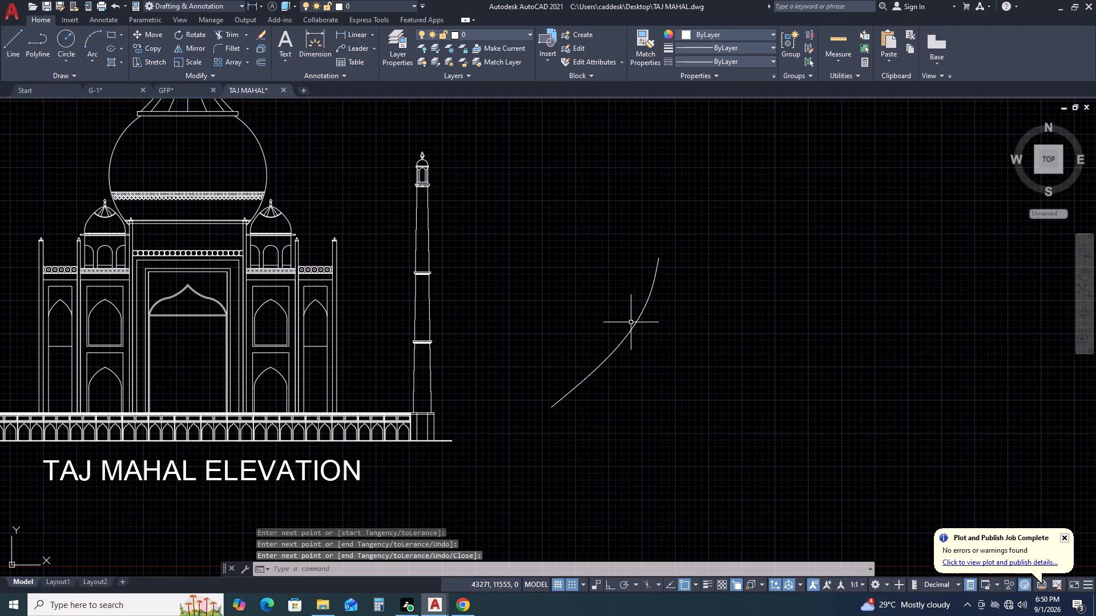
Draw a small leaf-shaped rectangular revision cloud near the spline's lower end, with its first corner at about 39990, 7892.
{"action": "key", "text": "r"}
{"action": "key", "text": "e"}
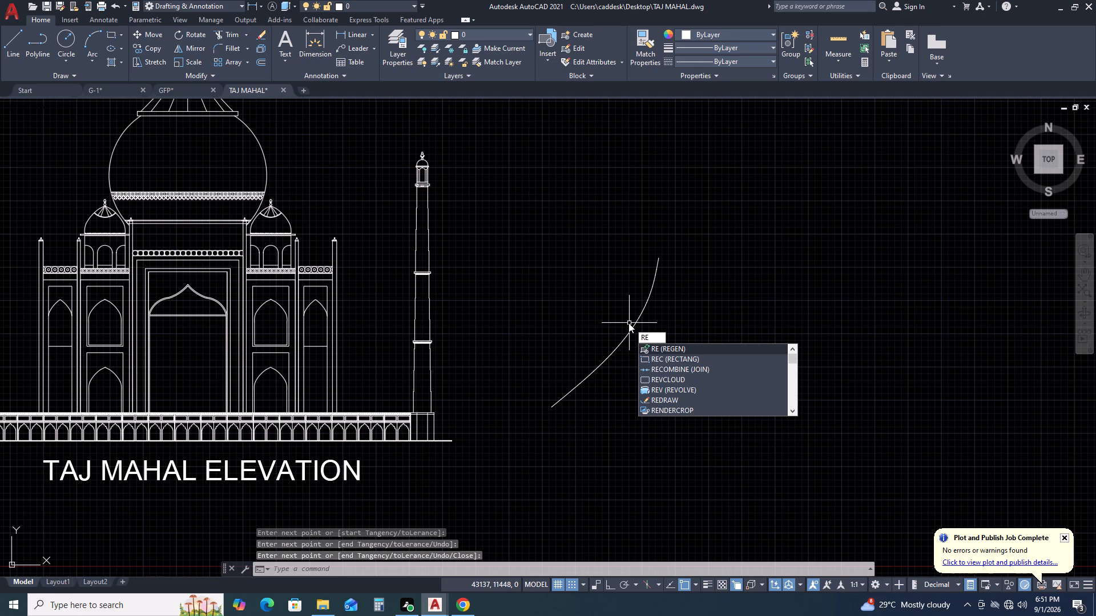
{"action": "key", "text": "b"}
{"action": "key", "text": "BackSpace"}
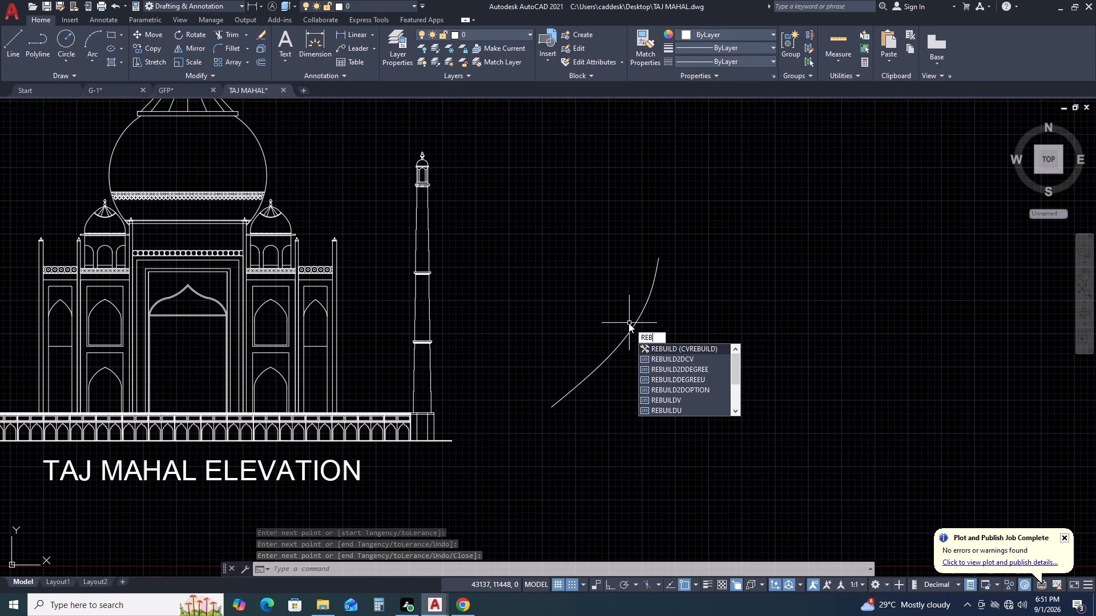
{"action": "key", "text": "BackSpace"}
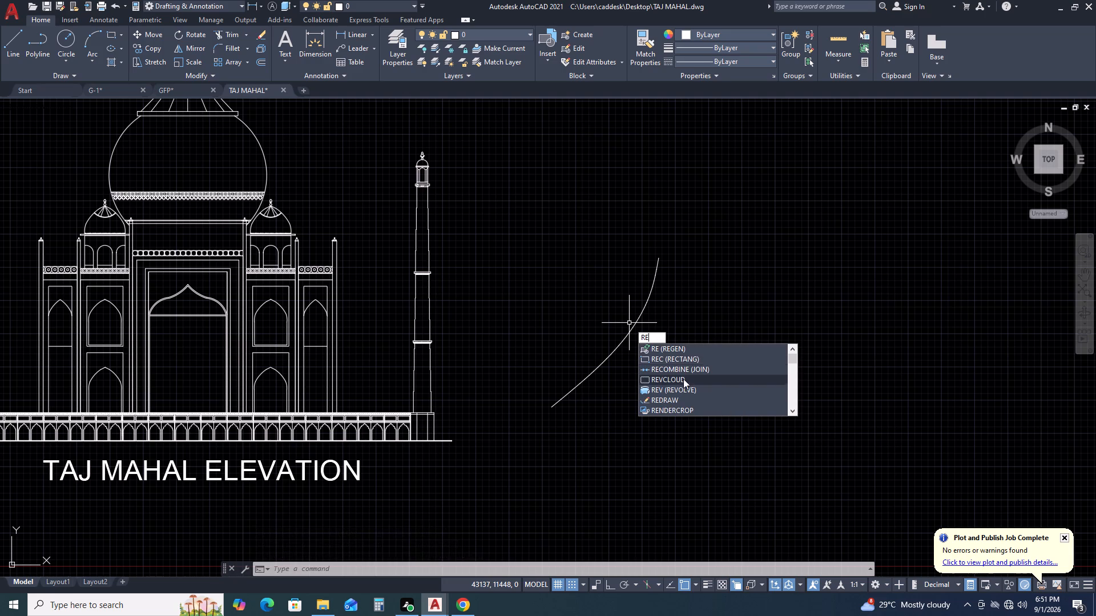
{"action": "left_click", "coordinate": [683, 382]}
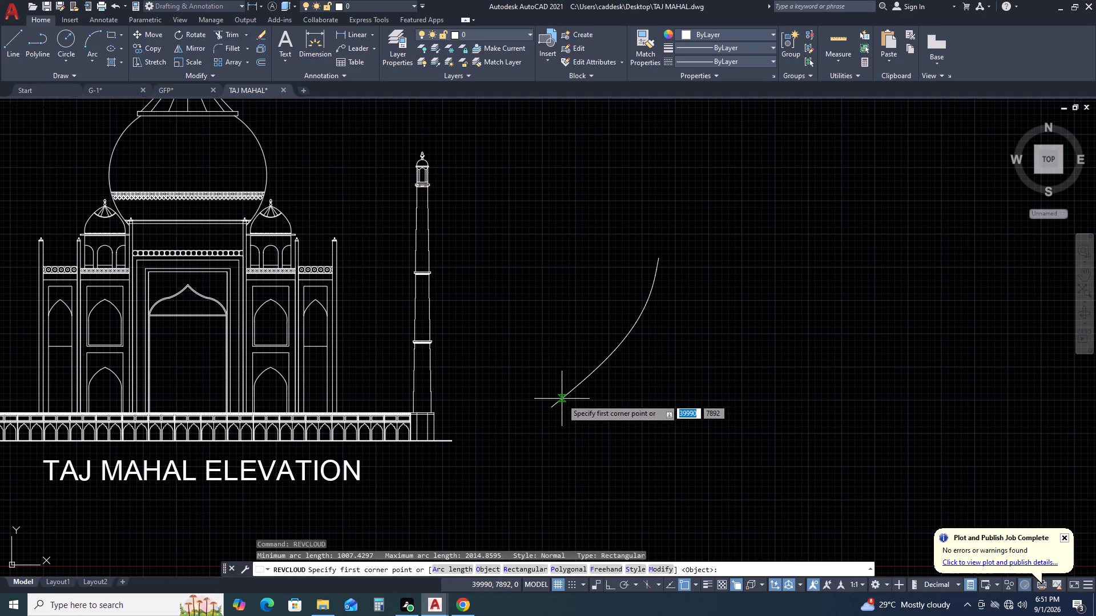
{"action": "left_click", "coordinate": [562, 399]}
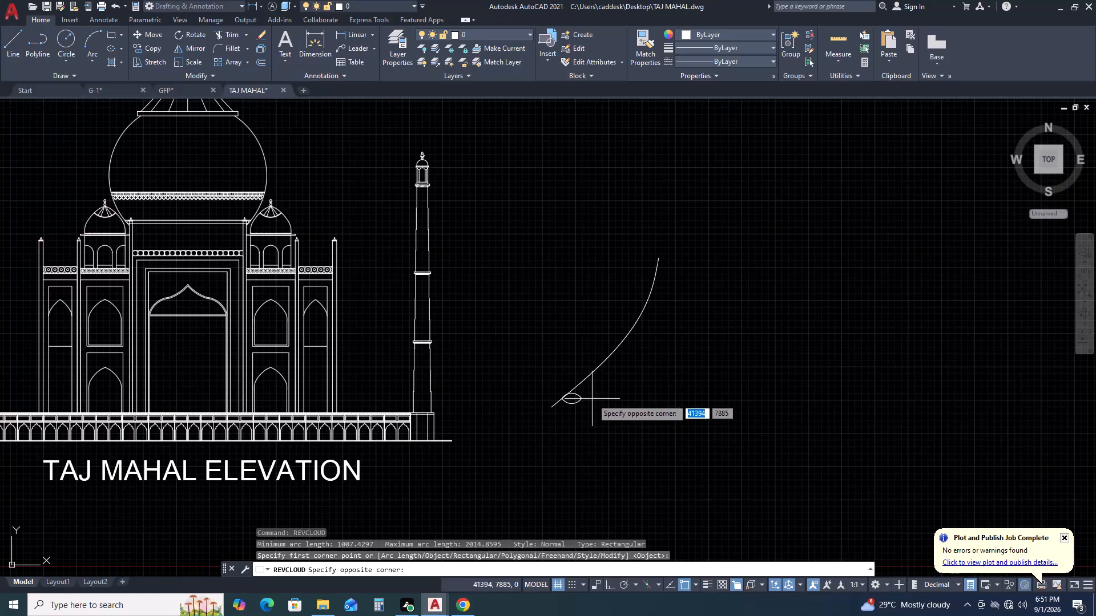
{"action": "left_click", "coordinate": [593, 399]}
Create a non-associative path array of the leaf-shaped revision cloud along the spline, using the default item spacing.
{"action": "scroll", "coordinate": [572, 404], "scroll_direction": "up", "scroll_amount": 2}
{"action": "left_click", "coordinate": [610, 384]}
{"action": "left_click", "coordinate": [587, 399]}
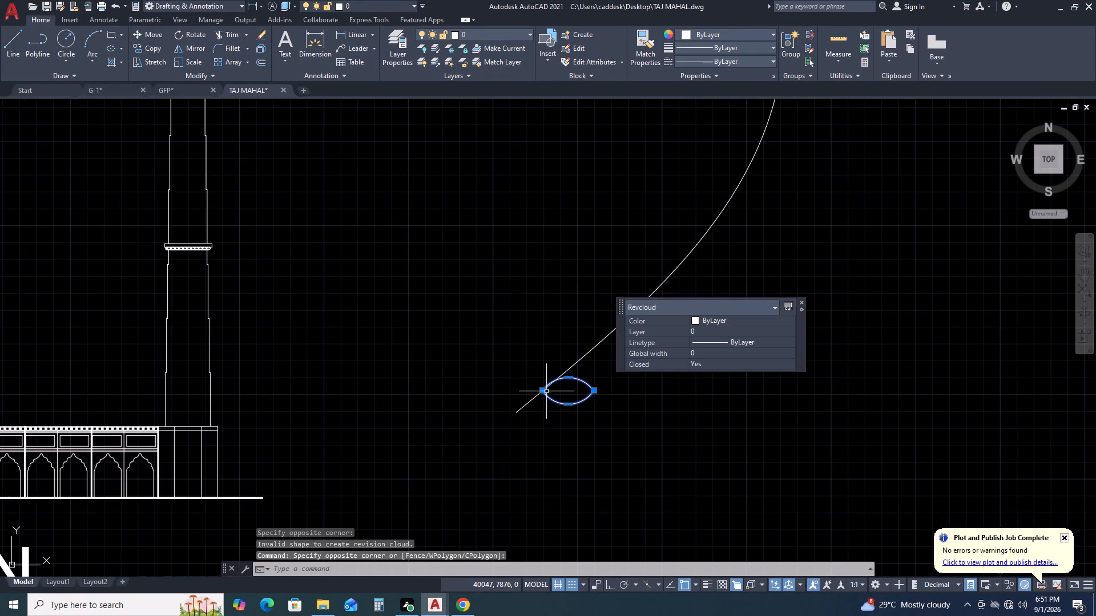
{"action": "middle_click_drag", "start_coordinate": [531, 410], "coordinate": [445, 437]}
{"action": "key", "text": "a"}
{"action": "key", "text": "r"}
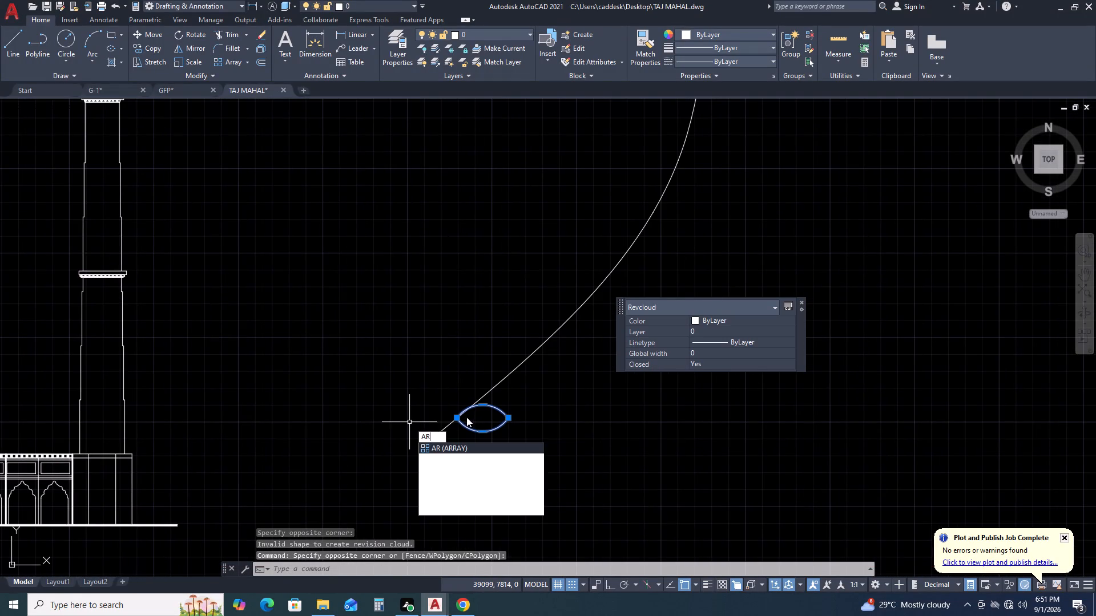
{"action": "key", "text": "space"}
{"action": "left_click_drag", "start_coordinate": [505, 441], "coordinate": [482, 402]}
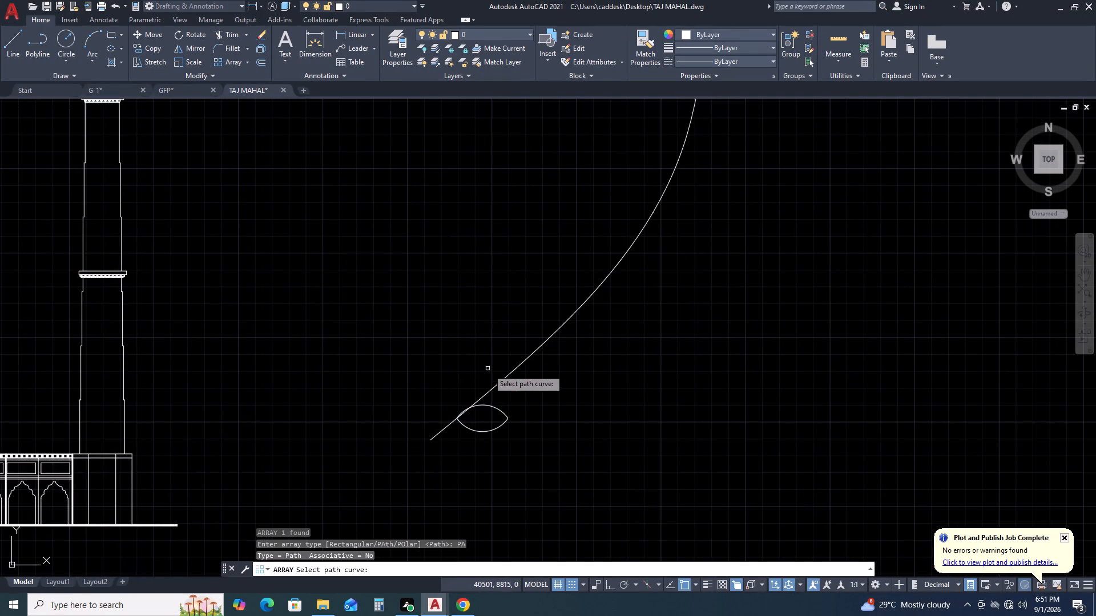
{"action": "left_click", "coordinate": [499, 383]}
{"action": "scroll", "coordinate": [524, 380], "scroll_direction": "down", "scroll_amount": 2}
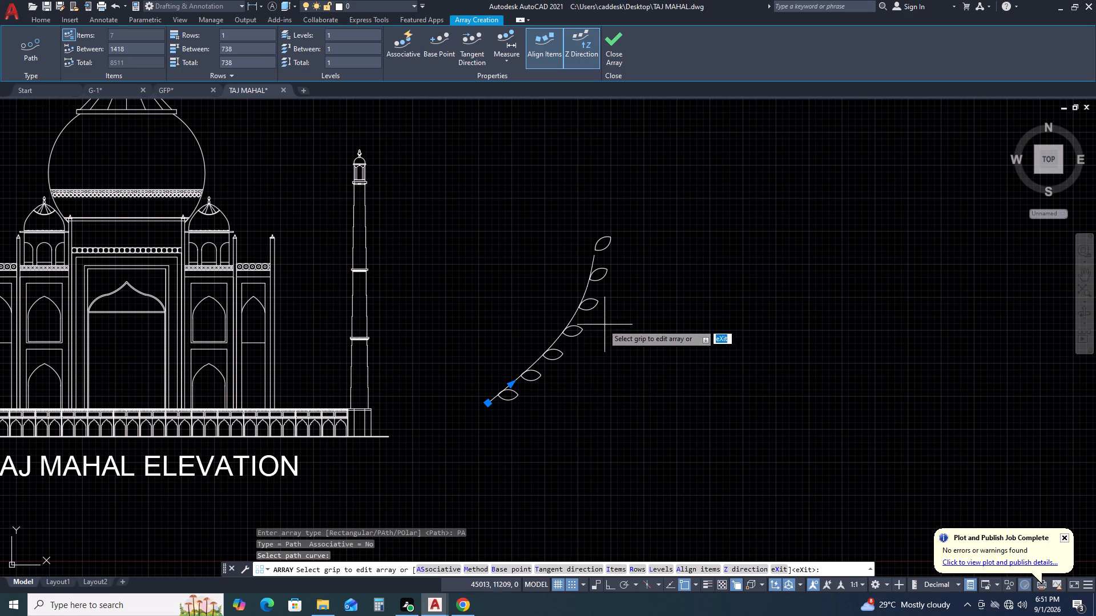
{"action": "key", "text": "Escape"}
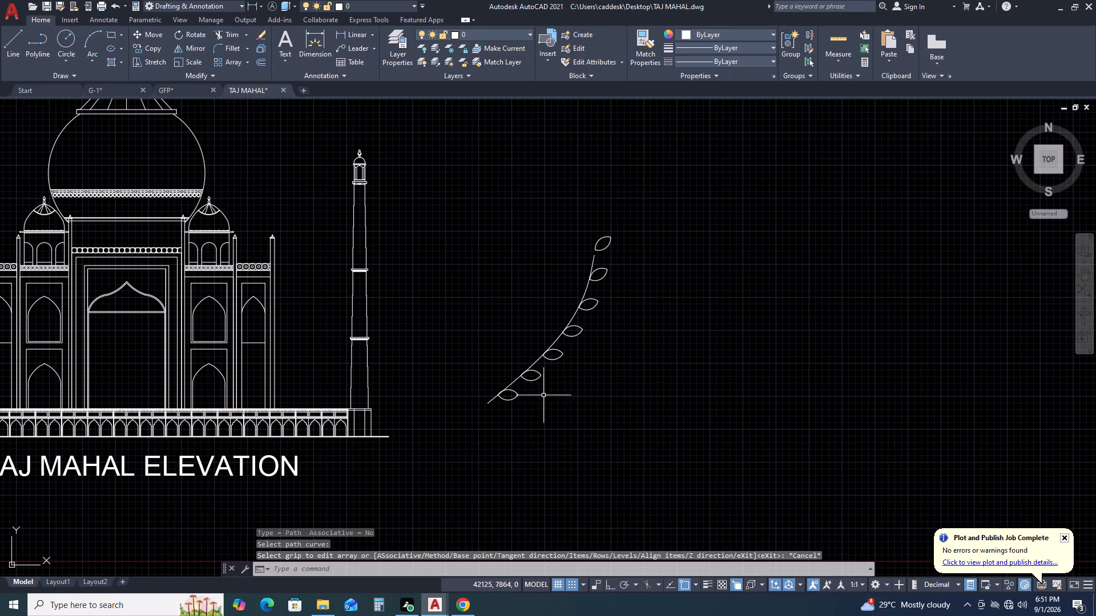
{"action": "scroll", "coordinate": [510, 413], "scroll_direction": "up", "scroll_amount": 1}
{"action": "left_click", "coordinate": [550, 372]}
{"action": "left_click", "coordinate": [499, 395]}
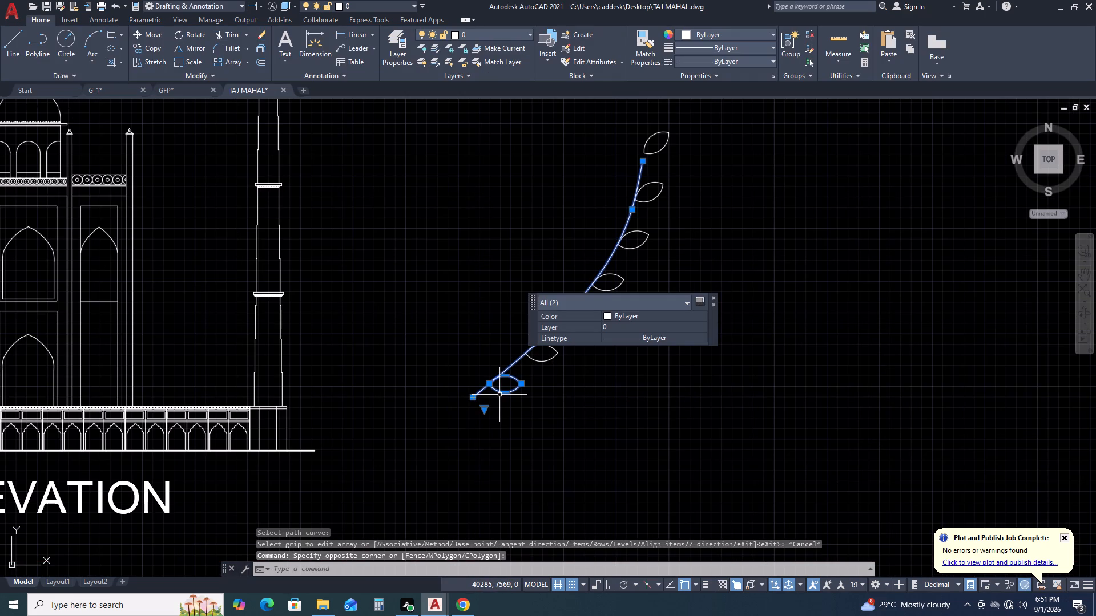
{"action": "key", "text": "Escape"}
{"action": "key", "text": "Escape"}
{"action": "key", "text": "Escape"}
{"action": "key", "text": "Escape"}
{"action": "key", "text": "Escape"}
Mirror the lowest leaf across the spline from the leaf's base point, at about a 40° mirror line, keeping the original.
{"action": "left_click", "coordinate": [524, 380]}
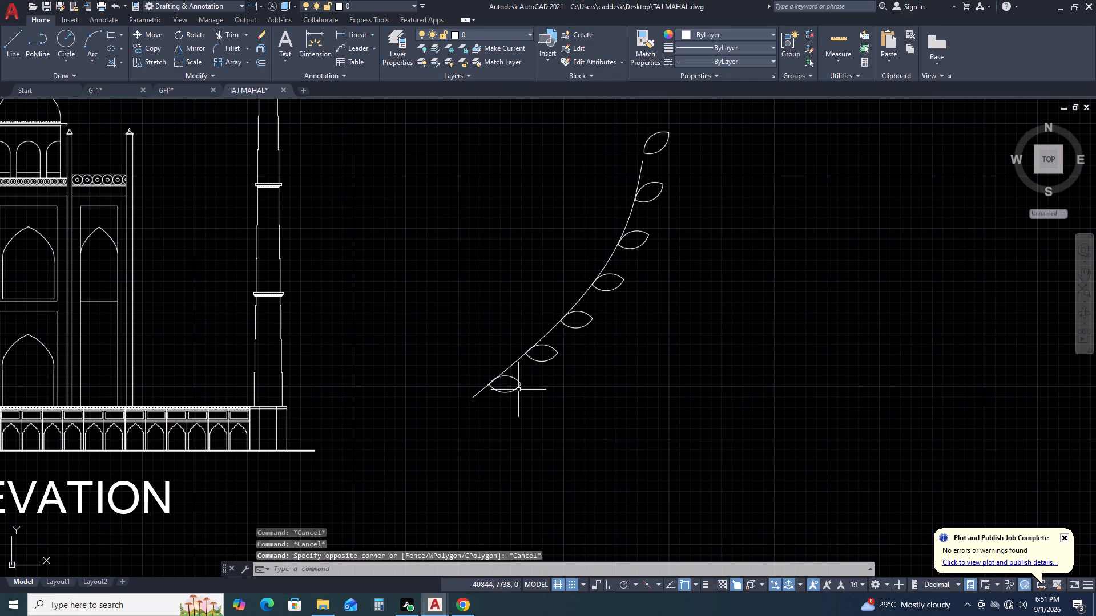
{"action": "left_click", "coordinate": [518, 392]}
{"action": "left_click", "coordinate": [515, 386]}
{"action": "type", "text": "MI"}
{"action": "key", "text": "space"}
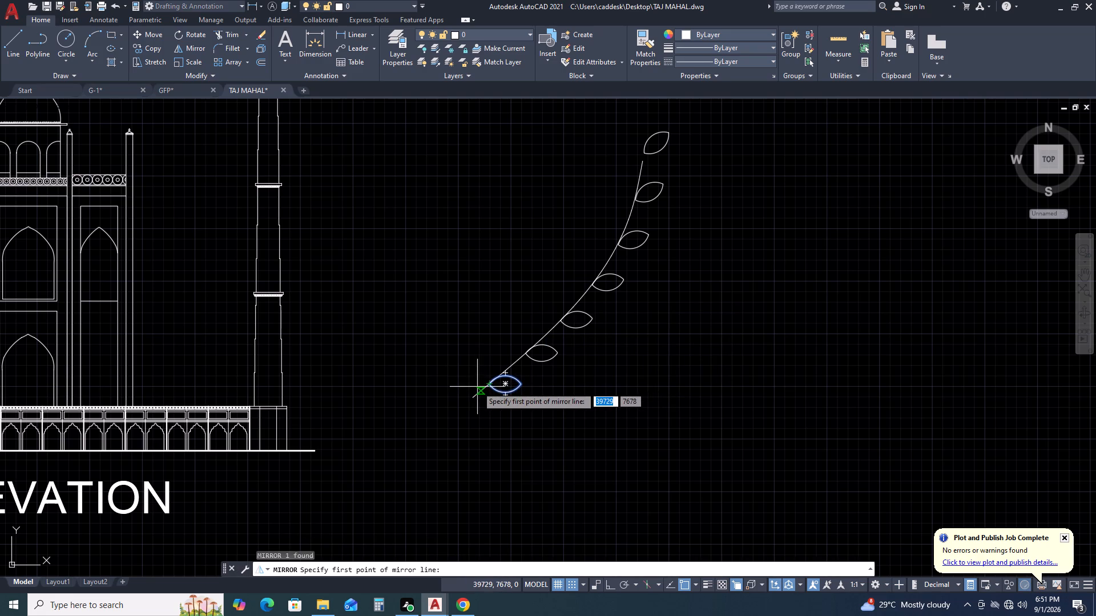
{"action": "scroll", "coordinate": [477, 387], "scroll_direction": "up", "scroll_amount": 3}
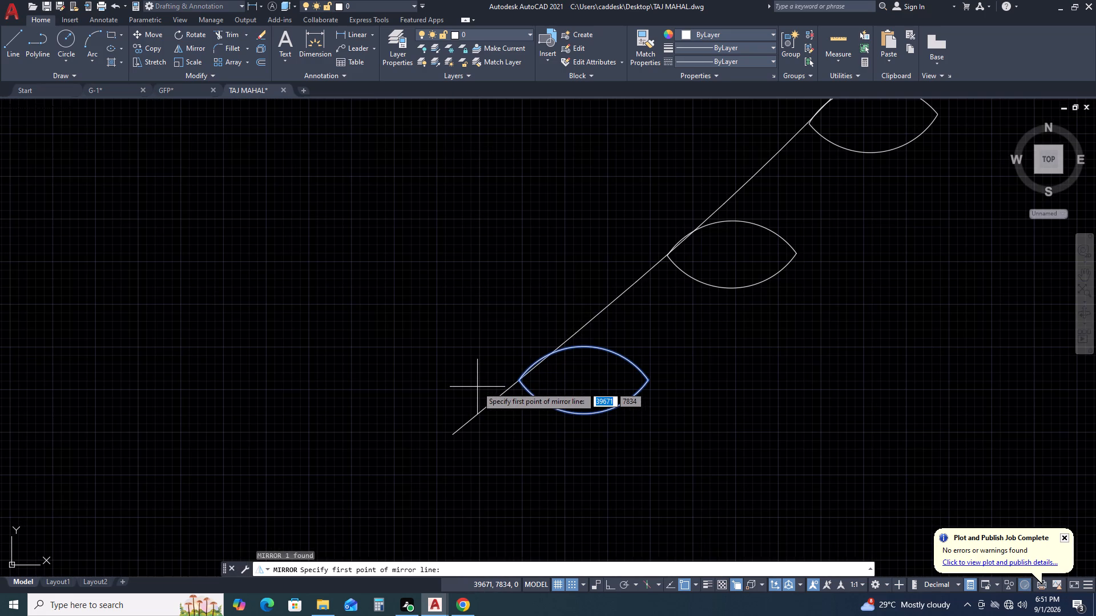
{"action": "scroll", "coordinate": [482, 392], "scroll_direction": "up", "scroll_amount": 1}
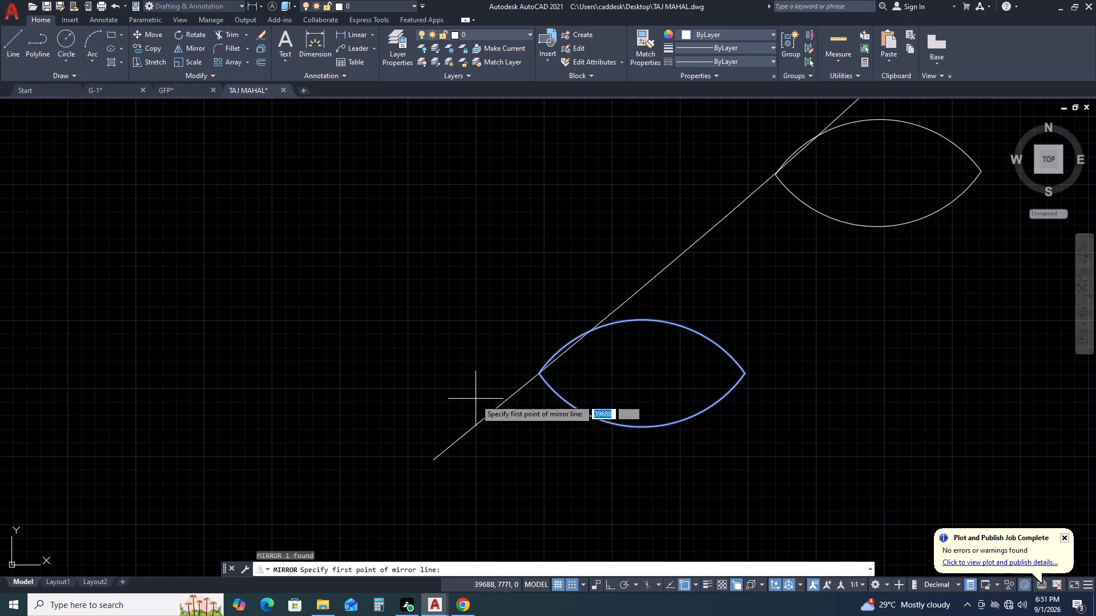
{"action": "left_click", "coordinate": [537, 375]}
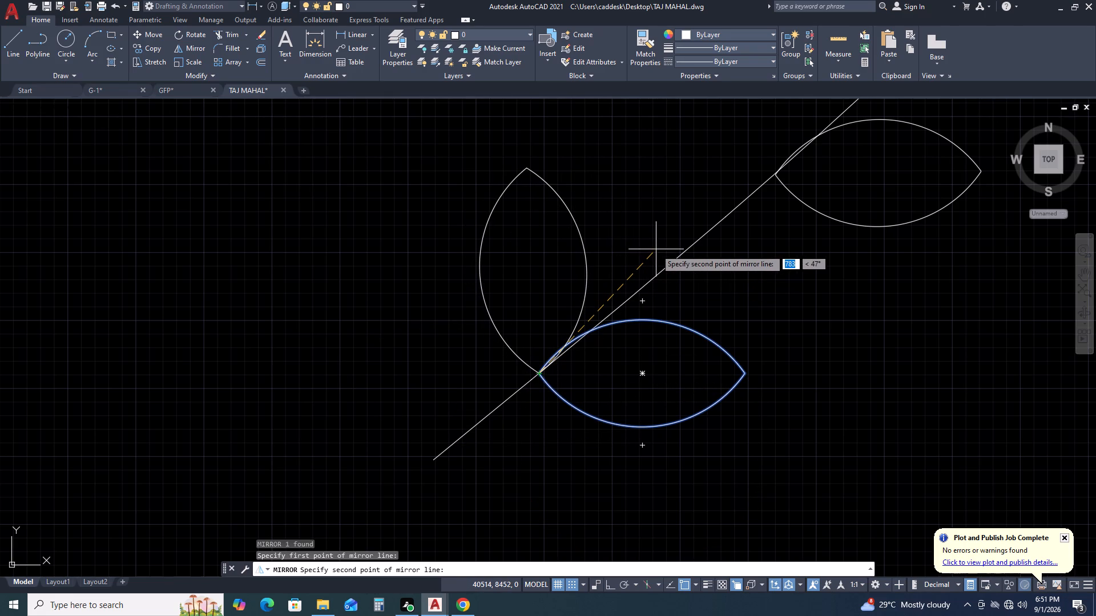
{"action": "key", "text": "F8"}
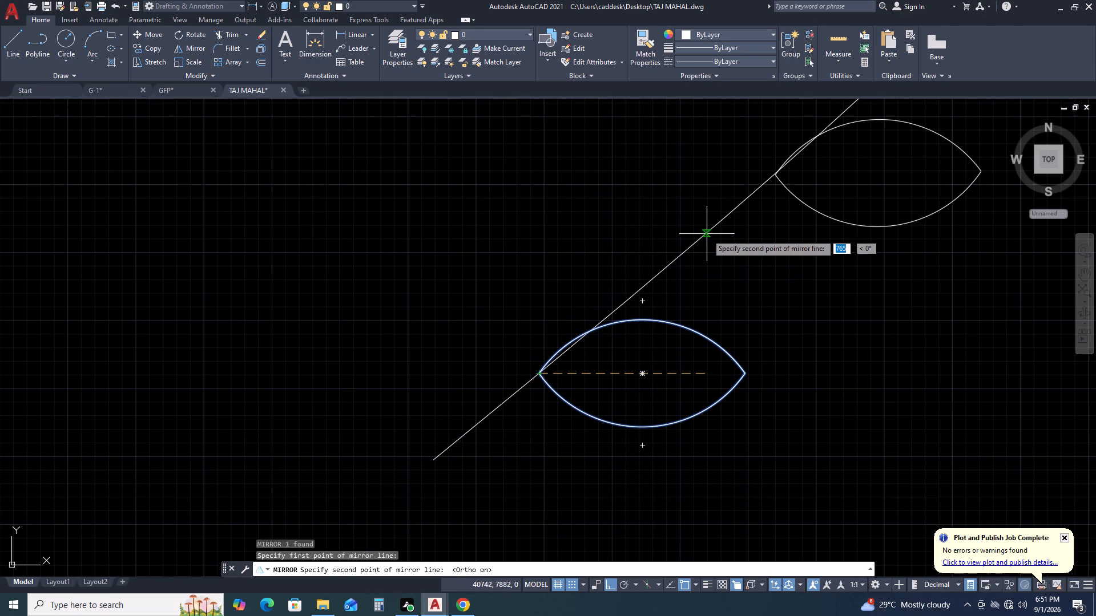
{"action": "key", "text": "F8"}
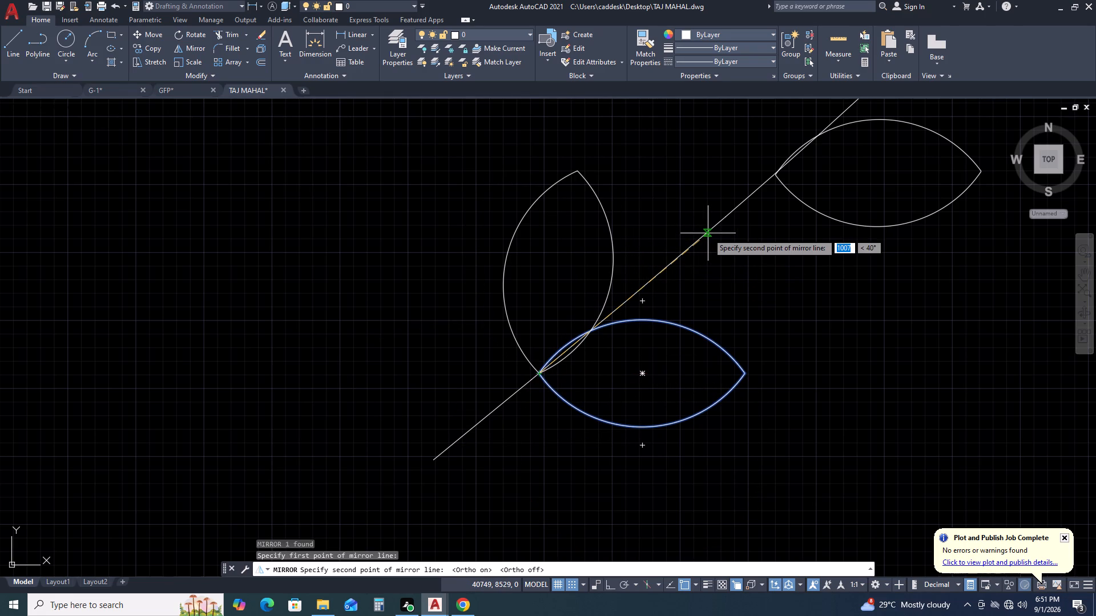
{"action": "left_click", "coordinate": [707, 231]}
{"action": "left_click_drag", "start_coordinate": [722, 269], "coordinate": [707, 231]}
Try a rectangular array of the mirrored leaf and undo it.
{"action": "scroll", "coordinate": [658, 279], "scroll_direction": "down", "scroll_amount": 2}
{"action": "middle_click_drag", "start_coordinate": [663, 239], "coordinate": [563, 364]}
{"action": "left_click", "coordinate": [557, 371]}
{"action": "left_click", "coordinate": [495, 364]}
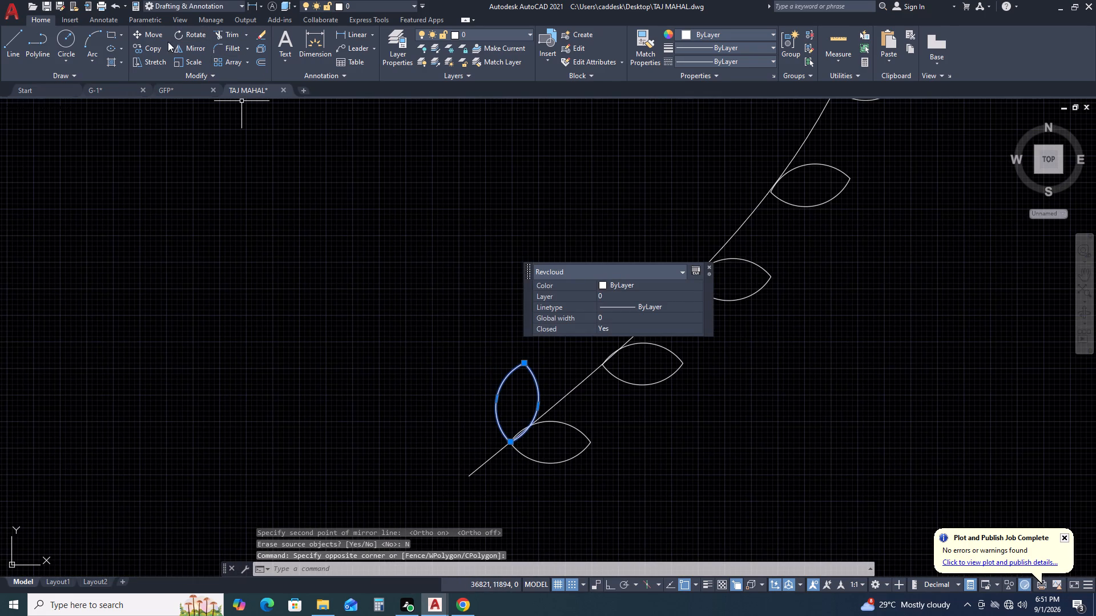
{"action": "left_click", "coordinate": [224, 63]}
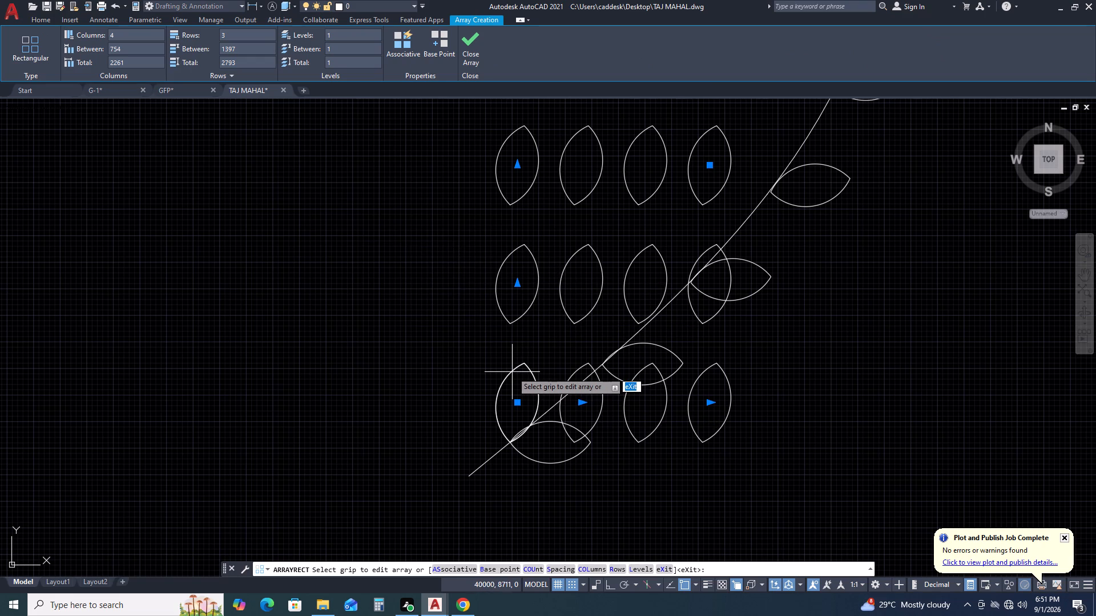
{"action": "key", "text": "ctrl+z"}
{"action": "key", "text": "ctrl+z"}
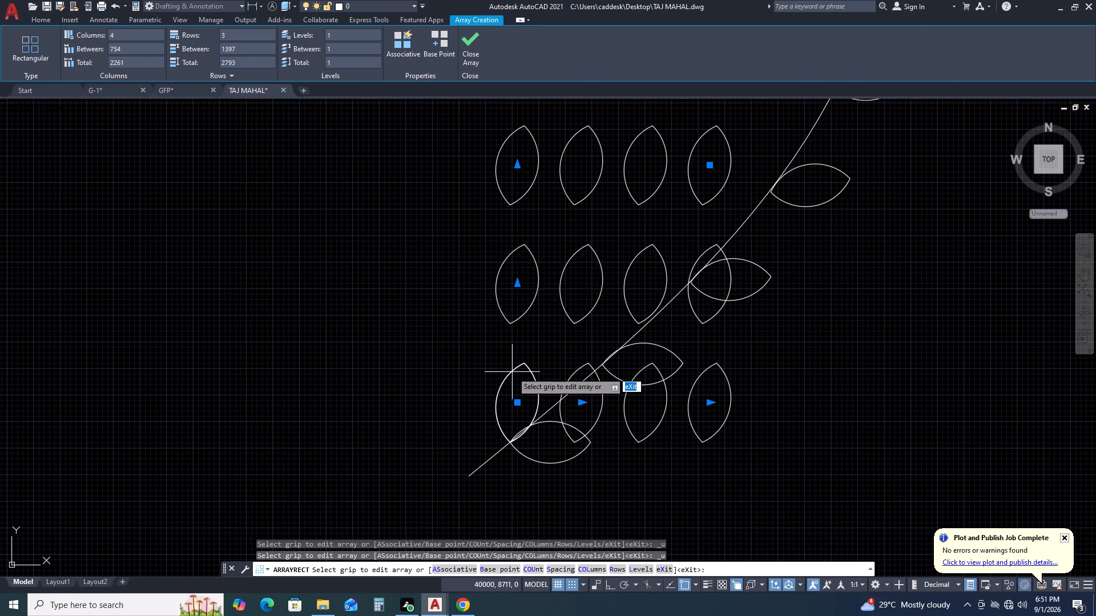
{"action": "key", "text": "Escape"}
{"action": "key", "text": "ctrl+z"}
Array the mirrored leaf along the spline with the Path type and set the item count to 6.
{"action": "left_click", "coordinate": [539, 370]}
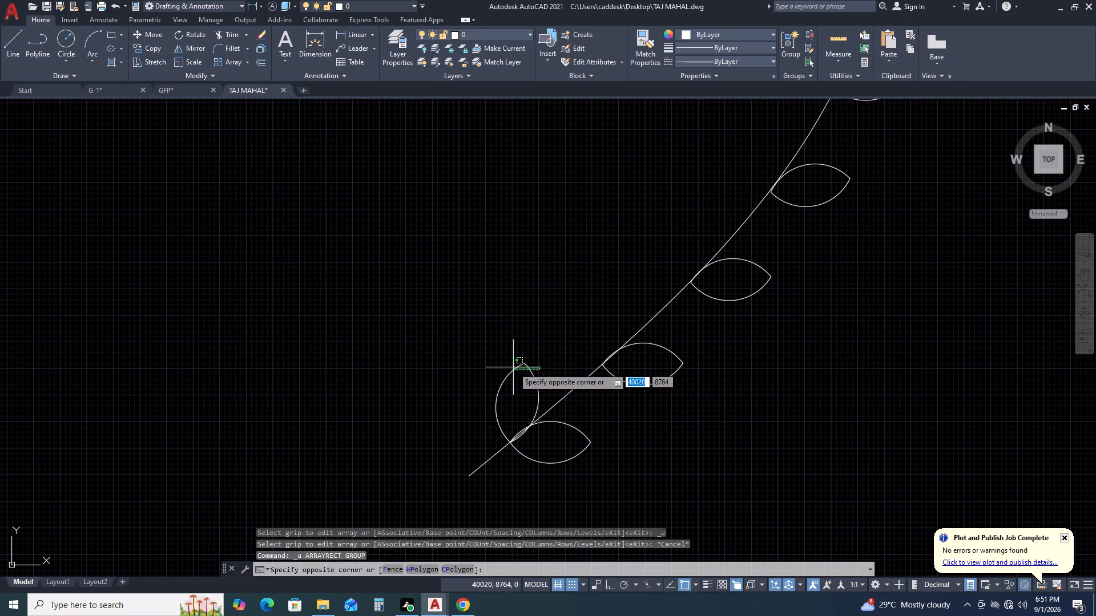
{"action": "left_click", "coordinate": [513, 367]}
{"action": "type", "text": "AR"}
{"action": "key", "text": "space"}
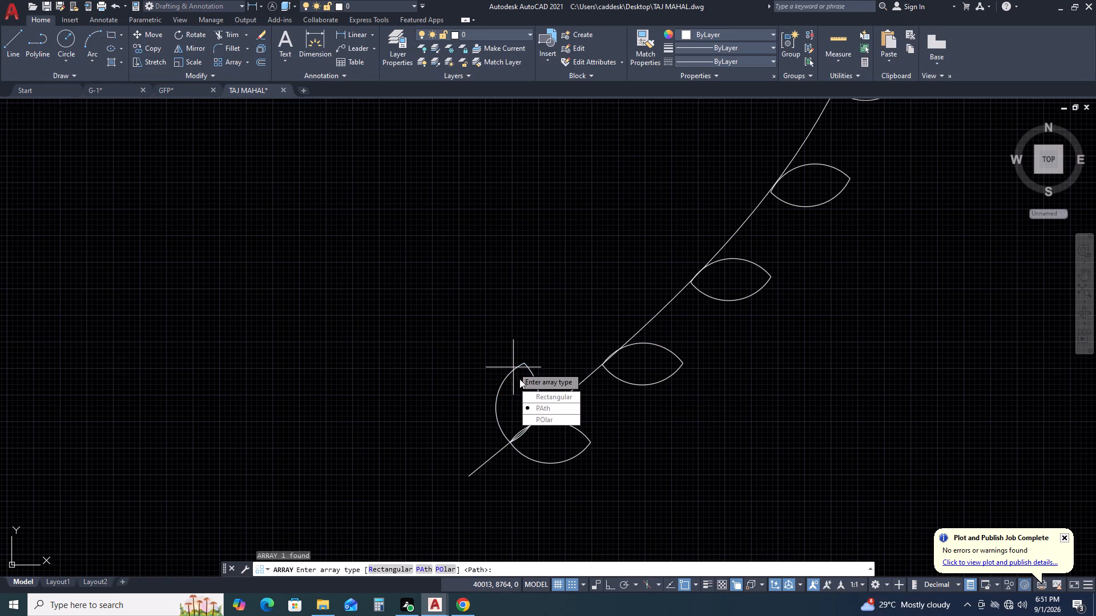
{"action": "left_click", "coordinate": [533, 407]}
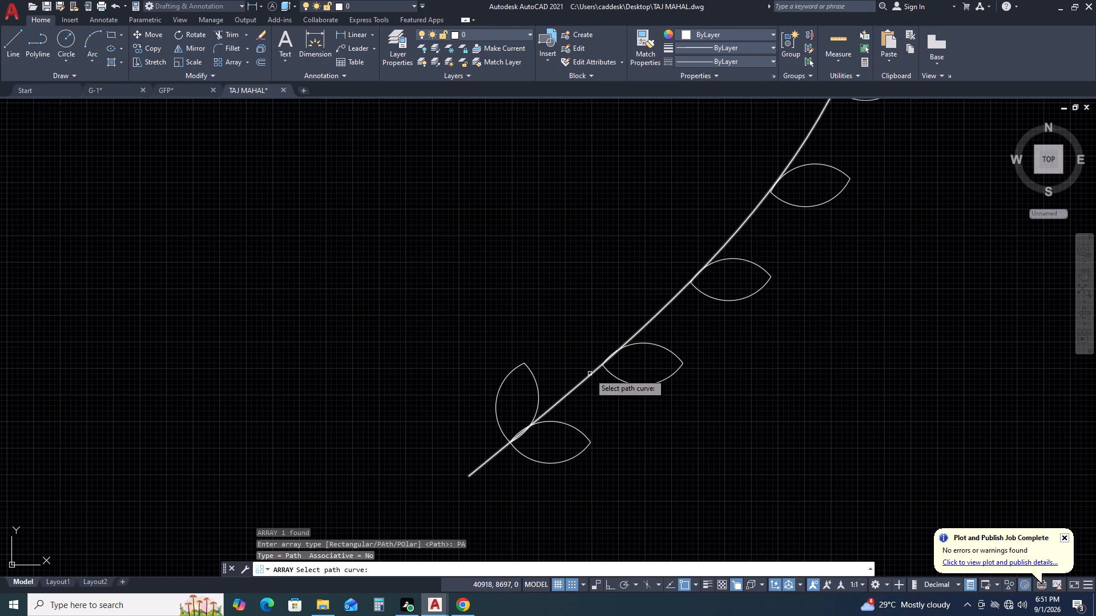
{"action": "left_click", "coordinate": [590, 374]}
{"action": "scroll", "coordinate": [595, 352], "scroll_direction": "down", "scroll_amount": 2}
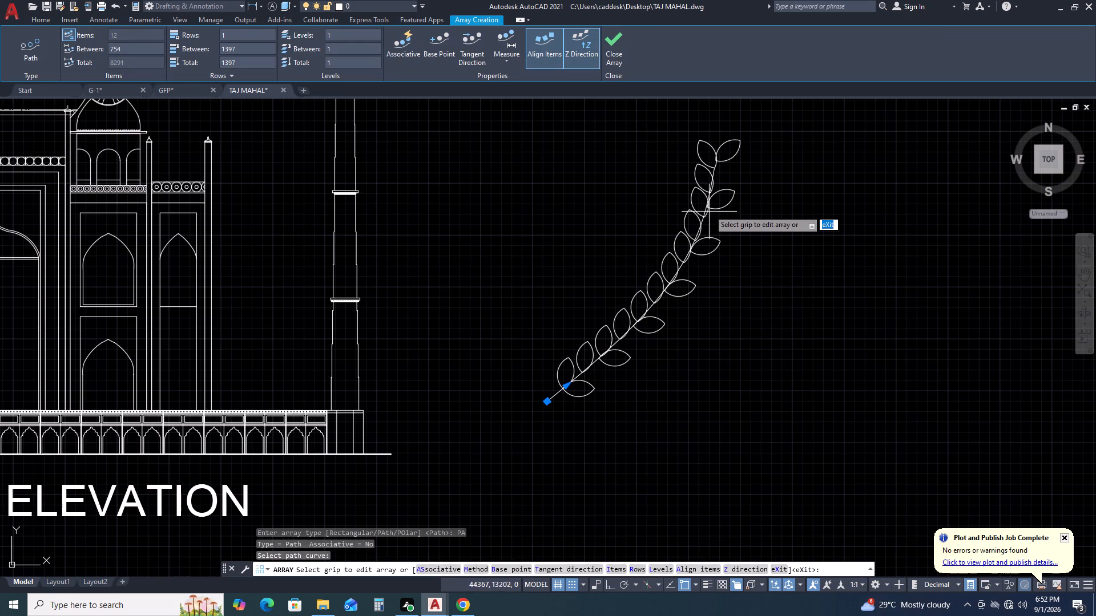
{"action": "left_click", "coordinate": [62, 35]}
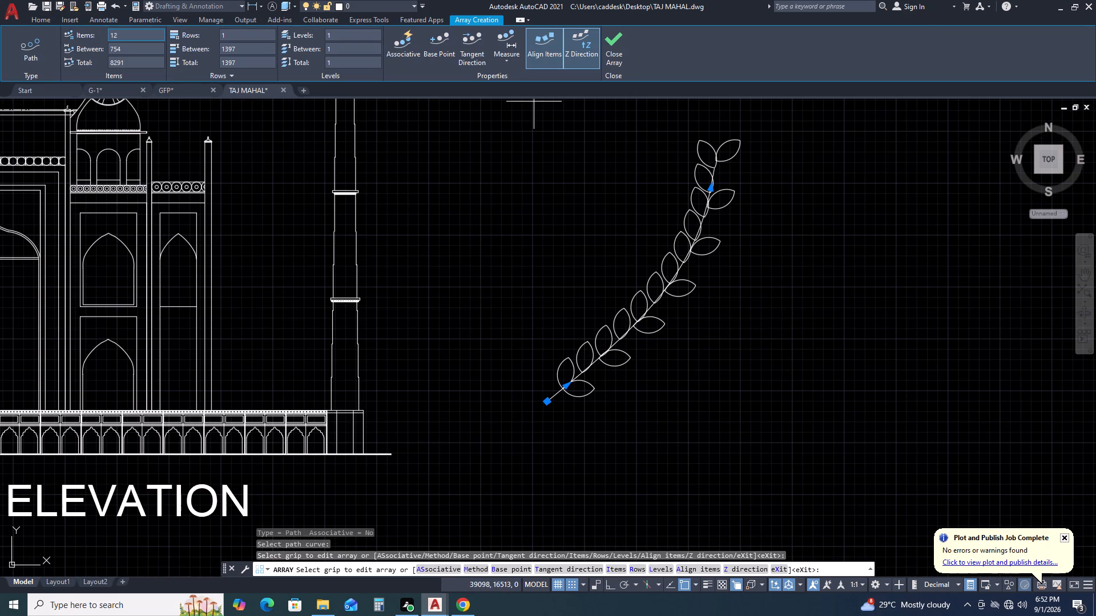
{"action": "left_click", "coordinate": [118, 33]}
{"action": "key", "text": "6"}
{"action": "key", "text": "Return"}
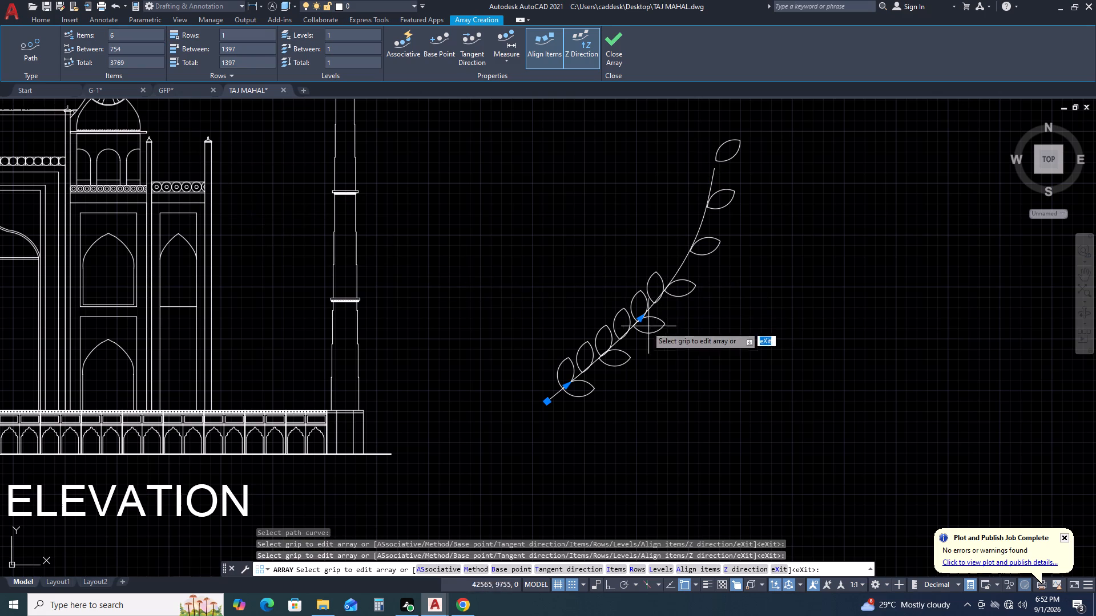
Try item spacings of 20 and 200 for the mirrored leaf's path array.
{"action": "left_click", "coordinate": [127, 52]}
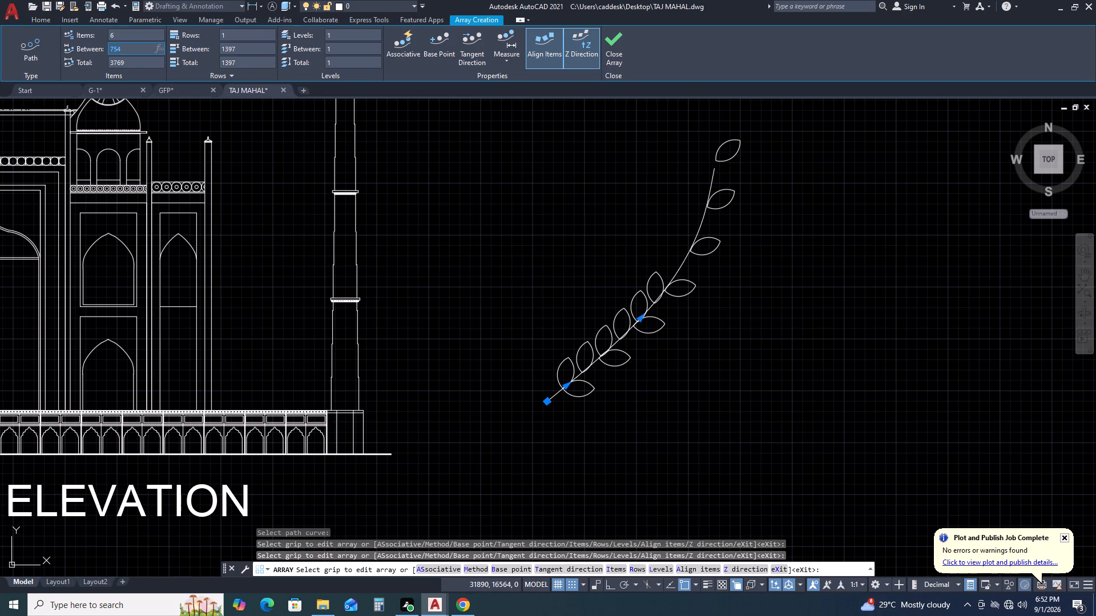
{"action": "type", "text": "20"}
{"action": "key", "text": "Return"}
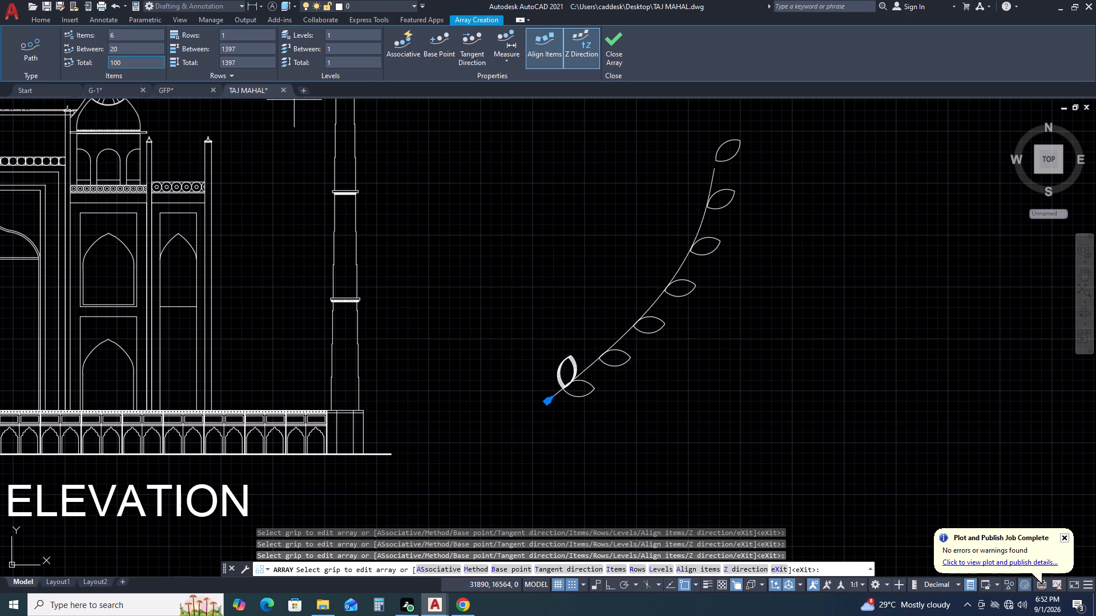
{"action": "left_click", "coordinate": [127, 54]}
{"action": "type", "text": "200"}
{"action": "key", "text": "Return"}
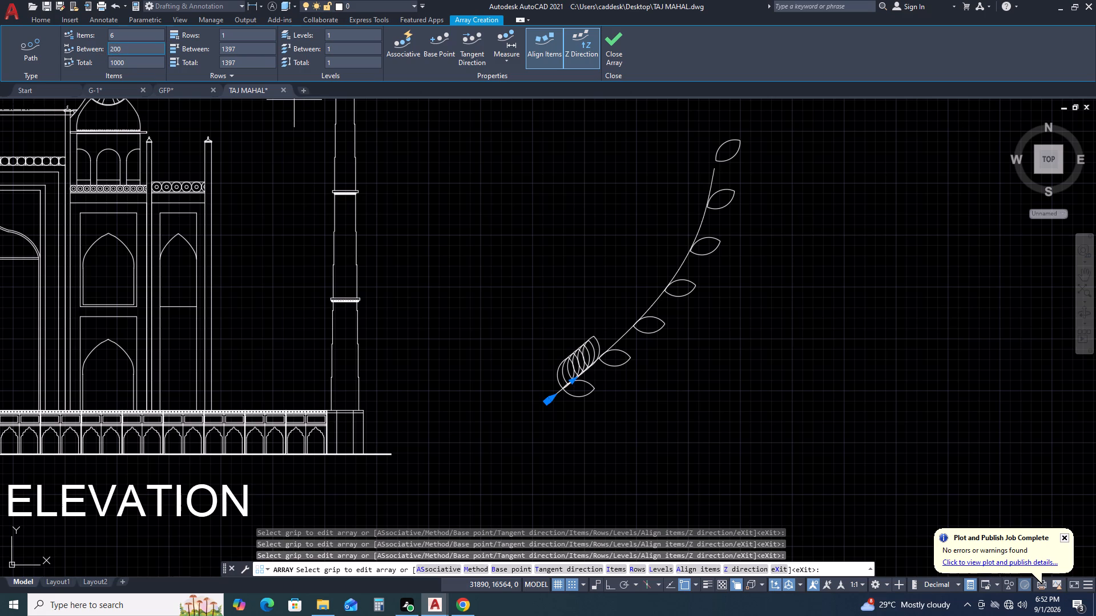
Enter an item spacing of 2000 for the mirrored leaf's path array and finish the array.
{"action": "left_click", "coordinate": [129, 45]}
{"action": "type", "text": "2000"}
{"action": "key", "text": "Return"}
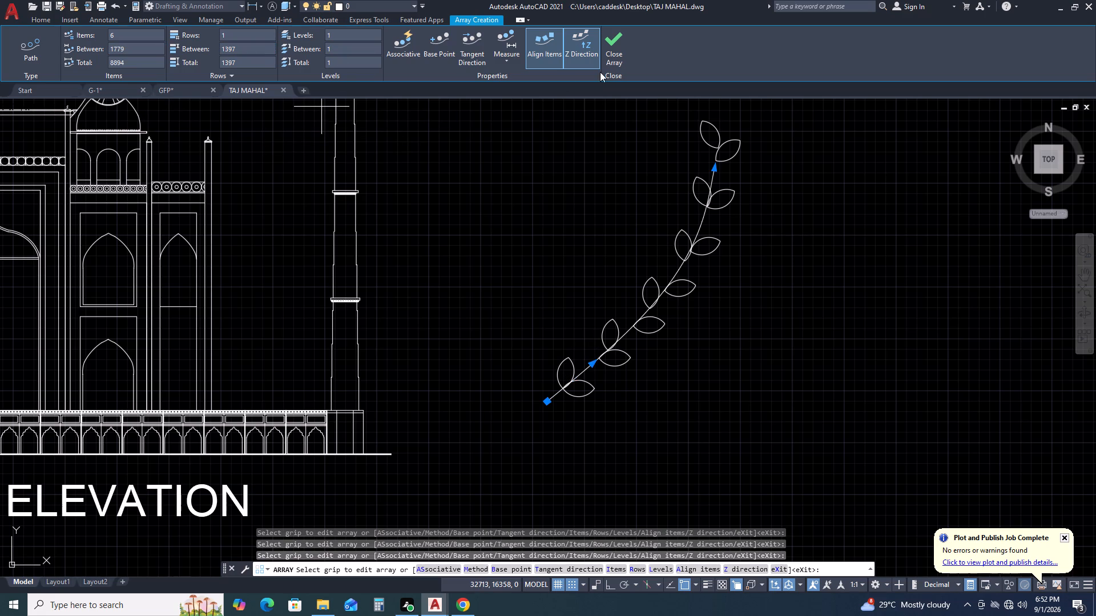
{"action": "left_click", "coordinate": [616, 50]}
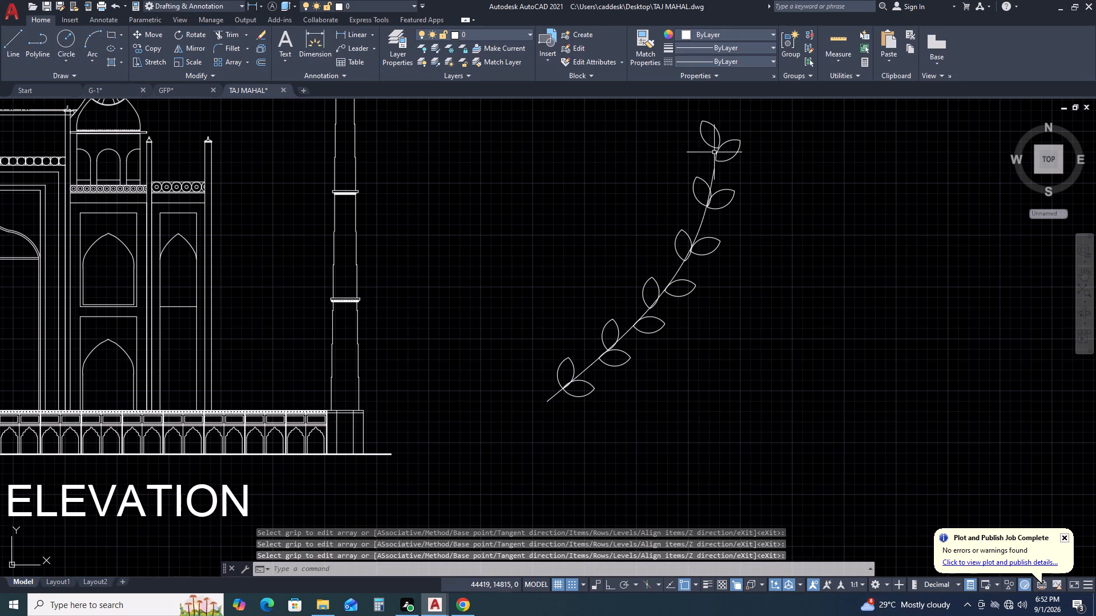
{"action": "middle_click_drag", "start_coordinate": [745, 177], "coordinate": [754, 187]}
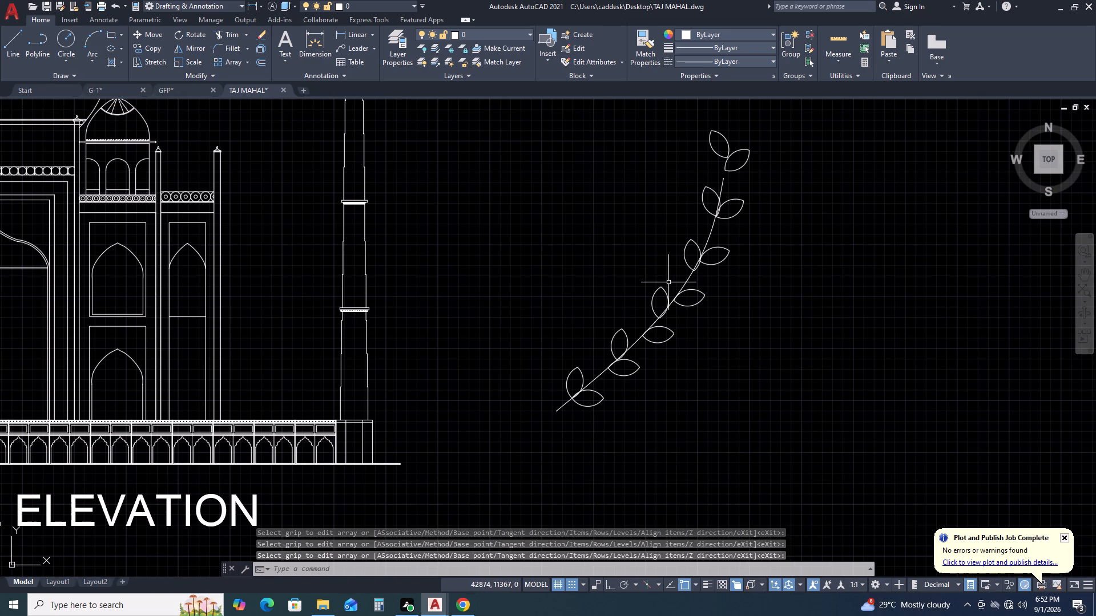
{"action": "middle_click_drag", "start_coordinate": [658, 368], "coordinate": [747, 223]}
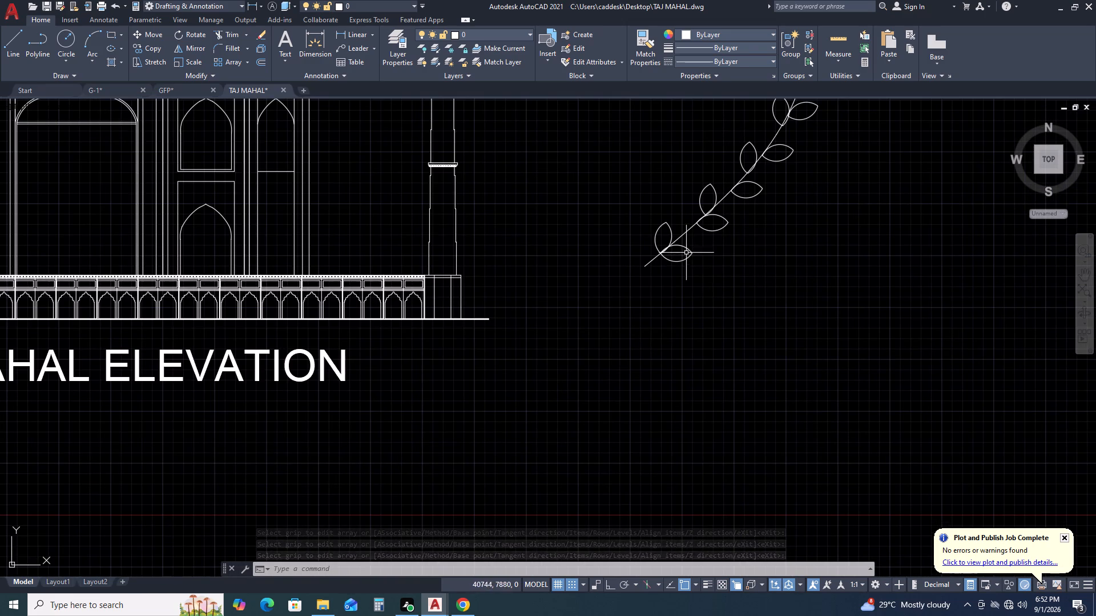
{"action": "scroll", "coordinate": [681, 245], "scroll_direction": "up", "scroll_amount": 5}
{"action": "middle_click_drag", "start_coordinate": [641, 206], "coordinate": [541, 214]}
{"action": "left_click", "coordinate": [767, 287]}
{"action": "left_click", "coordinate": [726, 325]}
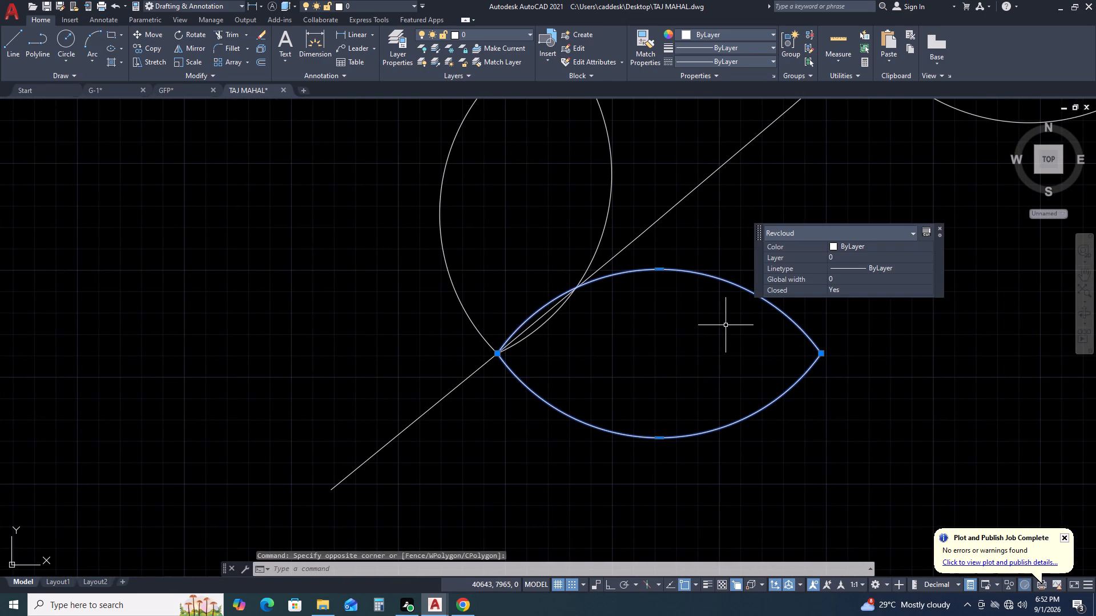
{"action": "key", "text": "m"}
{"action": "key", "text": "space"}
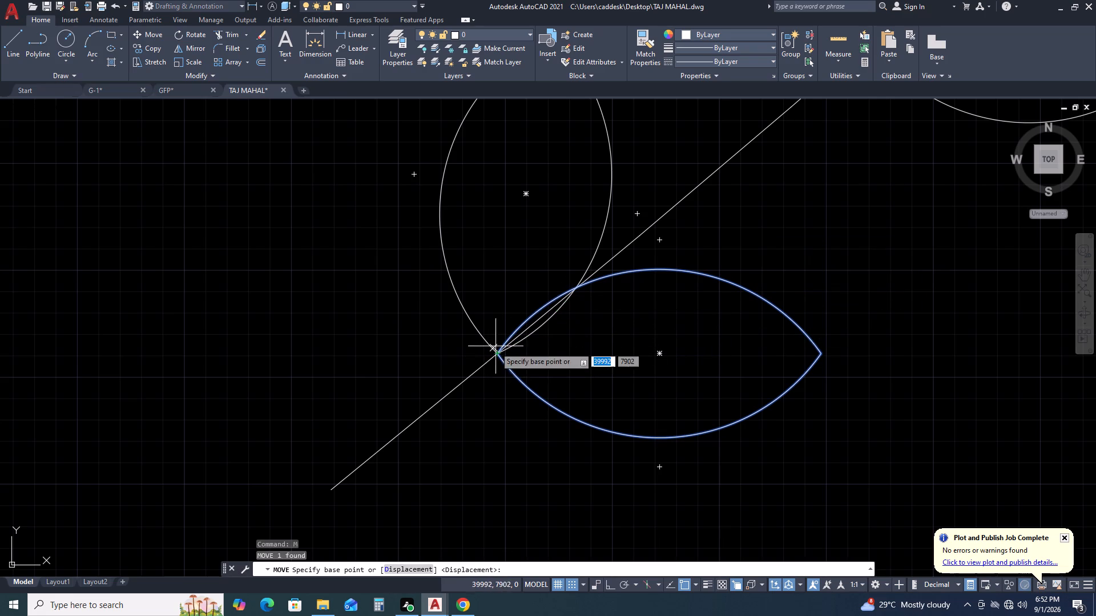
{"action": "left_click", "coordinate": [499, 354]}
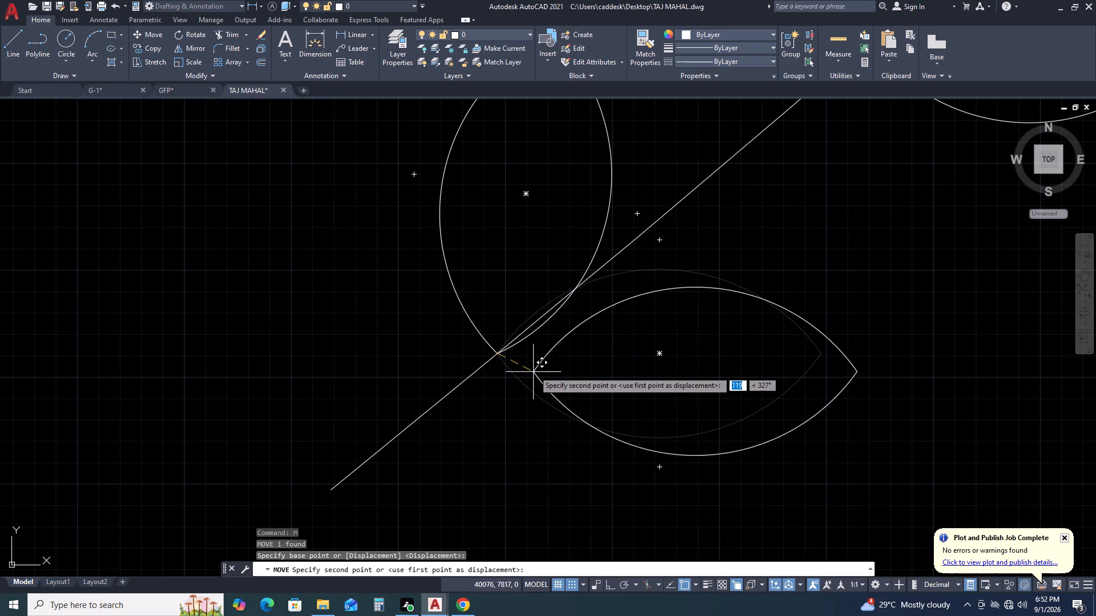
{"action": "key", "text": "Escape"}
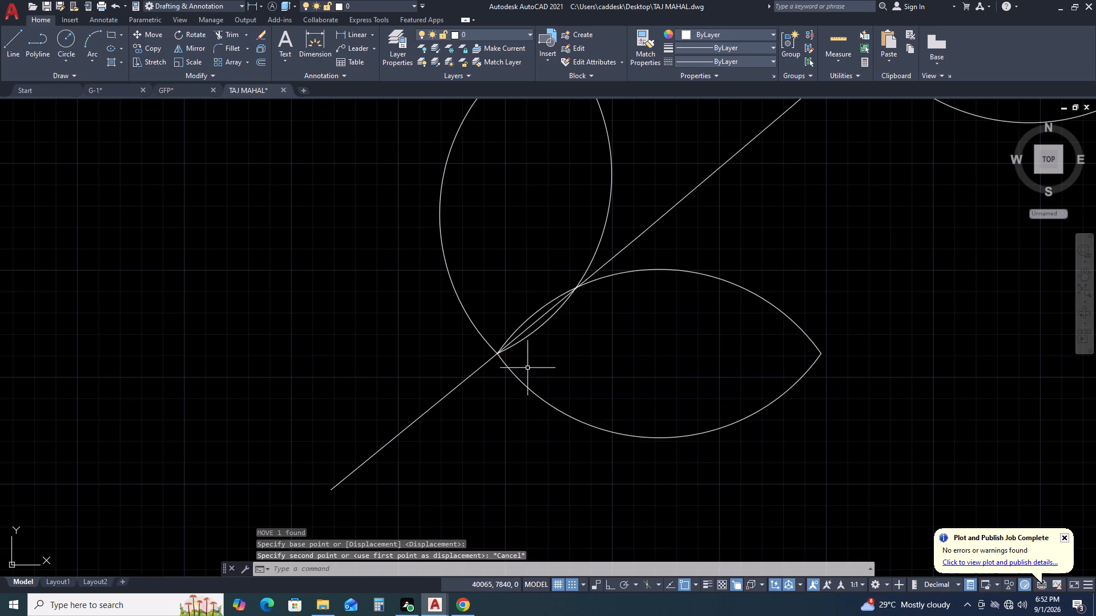
Rotate the lowest right-hand leaf by about 343° around its base point on the stem.
{"action": "left_click", "coordinate": [528, 388]}
{"action": "type", "text": "RO"}
{"action": "key", "text": "space"}
{"action": "scroll", "coordinate": [501, 358], "scroll_direction": "up", "scroll_amount": 2}
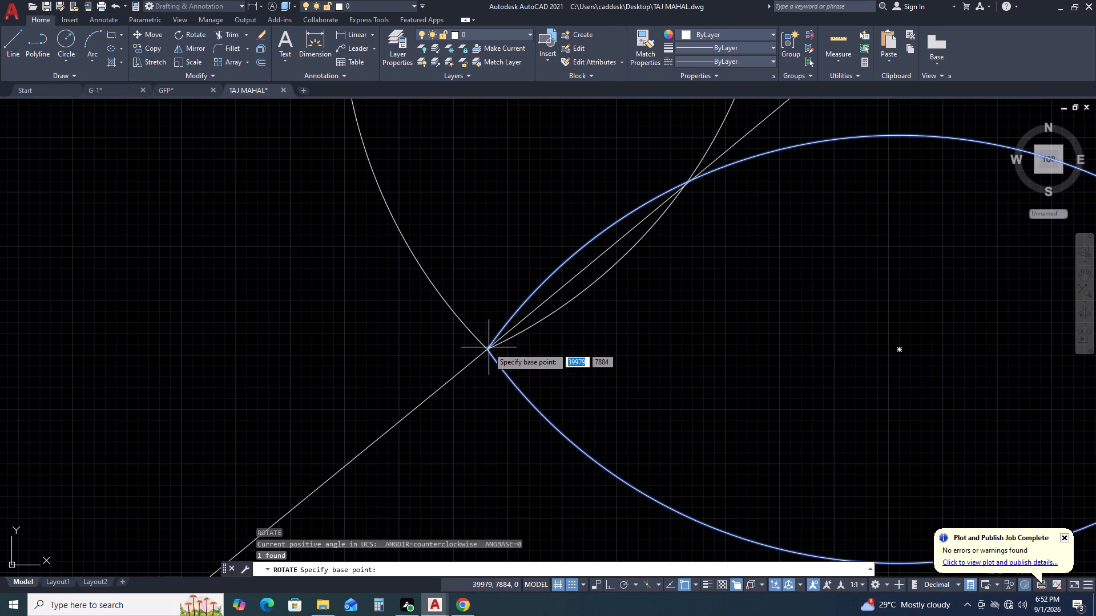
{"action": "left_click", "coordinate": [483, 346]}
{"action": "scroll", "coordinate": [504, 340], "scroll_direction": "down", "scroll_amount": 3}
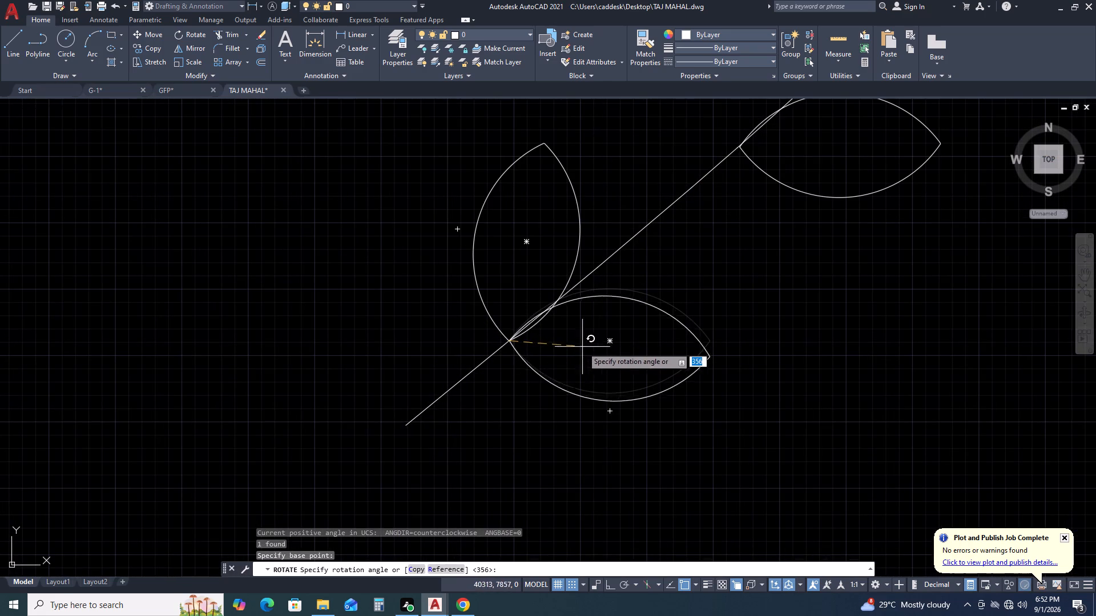
{"action": "left_click", "coordinate": [614, 374]}
Rotate the lowest left-hand leaf by about 16° around its base point on the stem, away from the spline.
{"action": "middle_click_drag", "start_coordinate": [644, 309], "coordinate": [650, 320]}
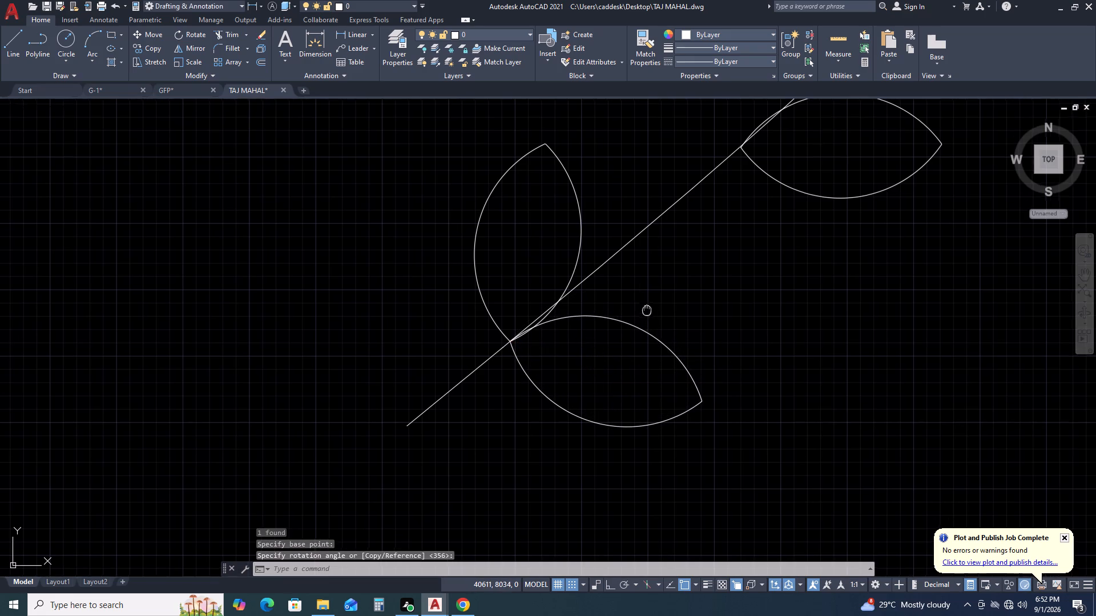
{"action": "middle_click_drag", "start_coordinate": [650, 320], "coordinate": [668, 431]}
{"action": "left_click", "coordinate": [624, 314]}
{"action": "left_click", "coordinate": [575, 295]}
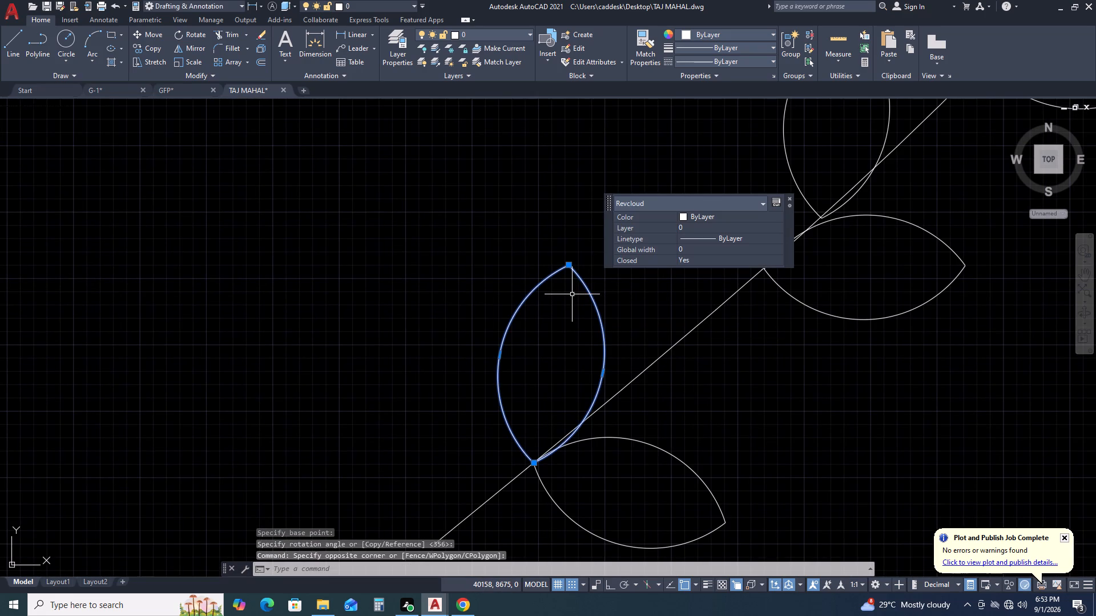
{"action": "key", "text": "space"}
{"action": "scroll", "coordinate": [538, 464], "scroll_direction": "up", "scroll_amount": 2}
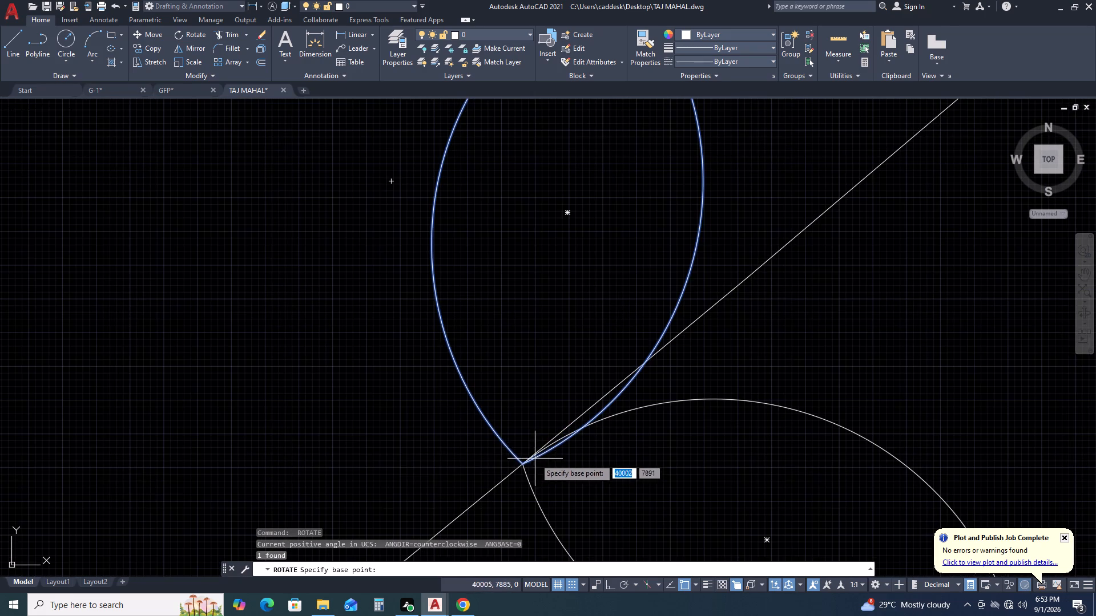
{"action": "left_click", "coordinate": [520, 465]}
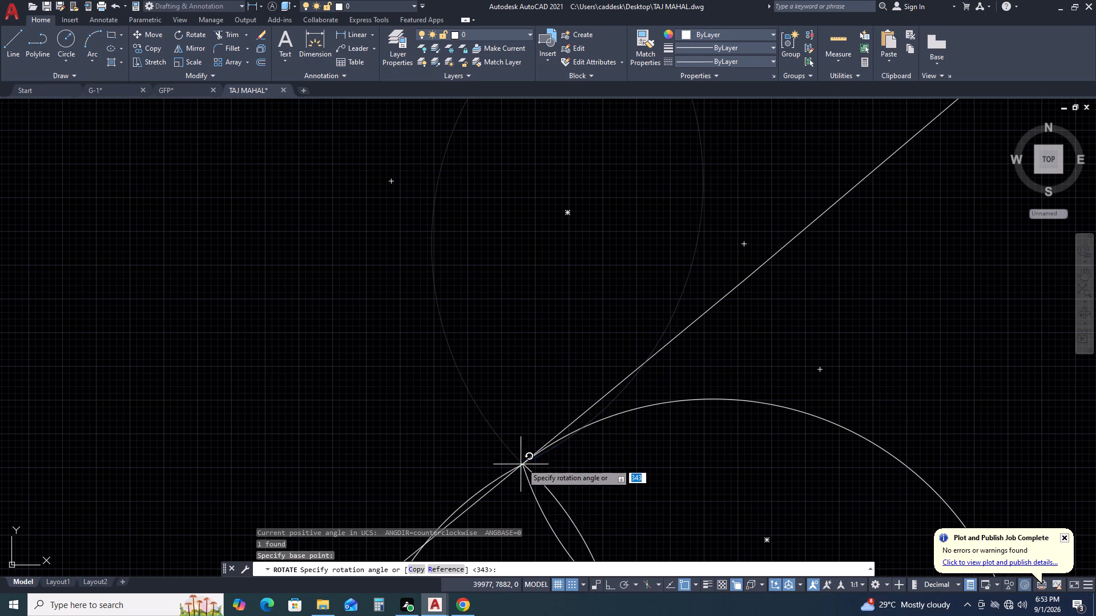
{"action": "scroll", "coordinate": [676, 379], "scroll_direction": "down", "scroll_amount": 1}
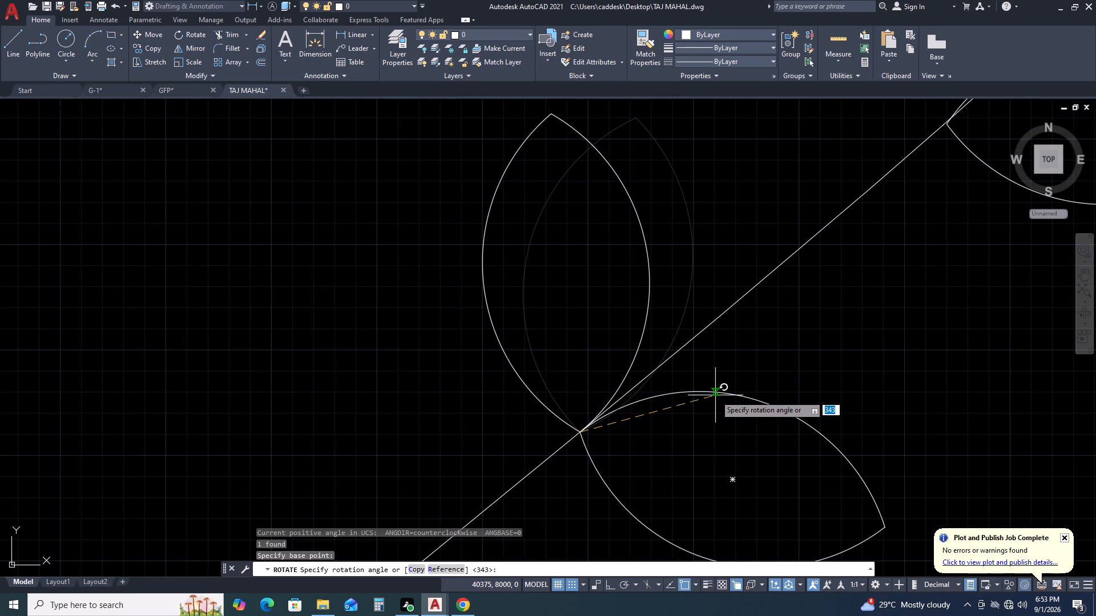
{"action": "left_click", "coordinate": [719, 399]}
{"action": "scroll", "coordinate": [660, 378], "scroll_direction": "down", "scroll_amount": 2}
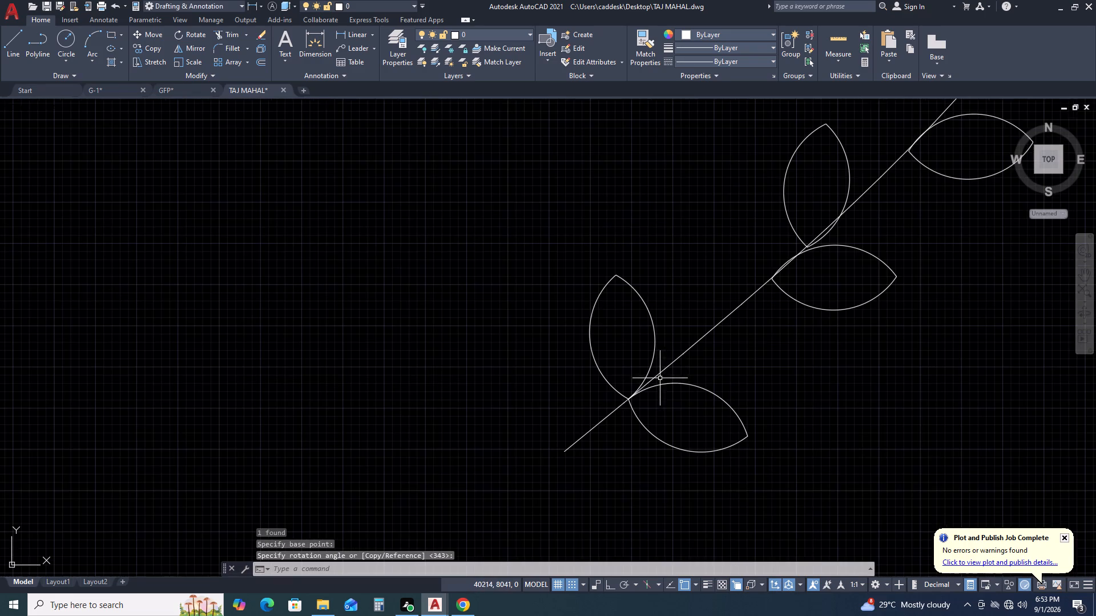
Move the second right-hand leaf from the bottom slightly down the stem, keeping its base point on the spline.
{"action": "middle_click_drag", "start_coordinate": [788, 323], "coordinate": [591, 419]}
{"action": "left_click", "coordinate": [706, 392]}
{"action": "left_click", "coordinate": [636, 414]}
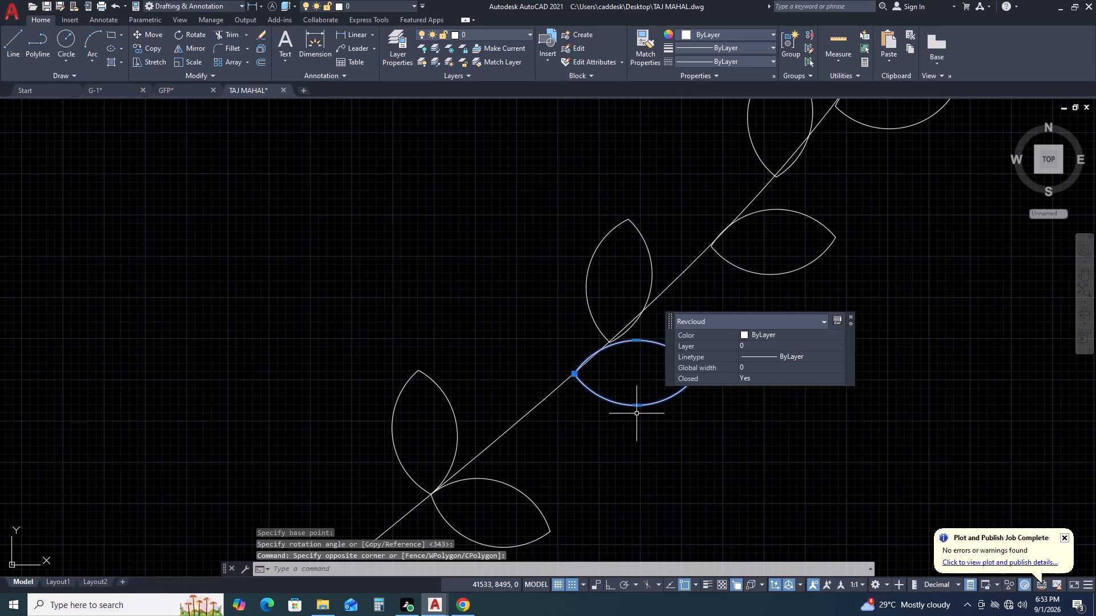
{"action": "key", "text": "m"}
{"action": "key", "text": "space"}
{"action": "scroll", "coordinate": [572, 380], "scroll_direction": "up", "scroll_amount": 2}
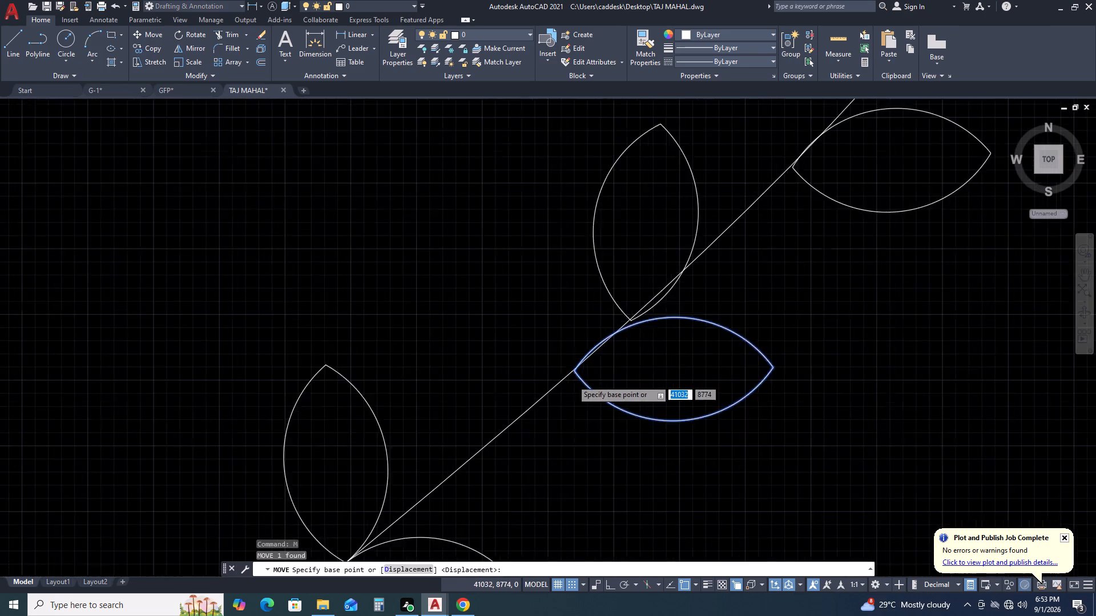
{"action": "left_click", "coordinate": [575, 368]}
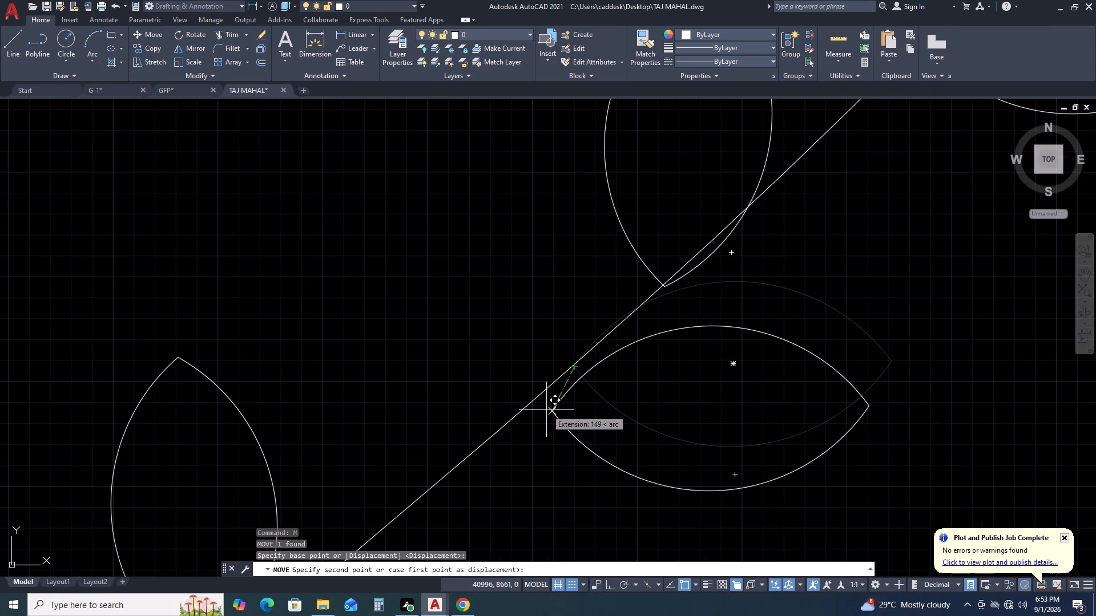
{"action": "left_click", "coordinate": [537, 397]}
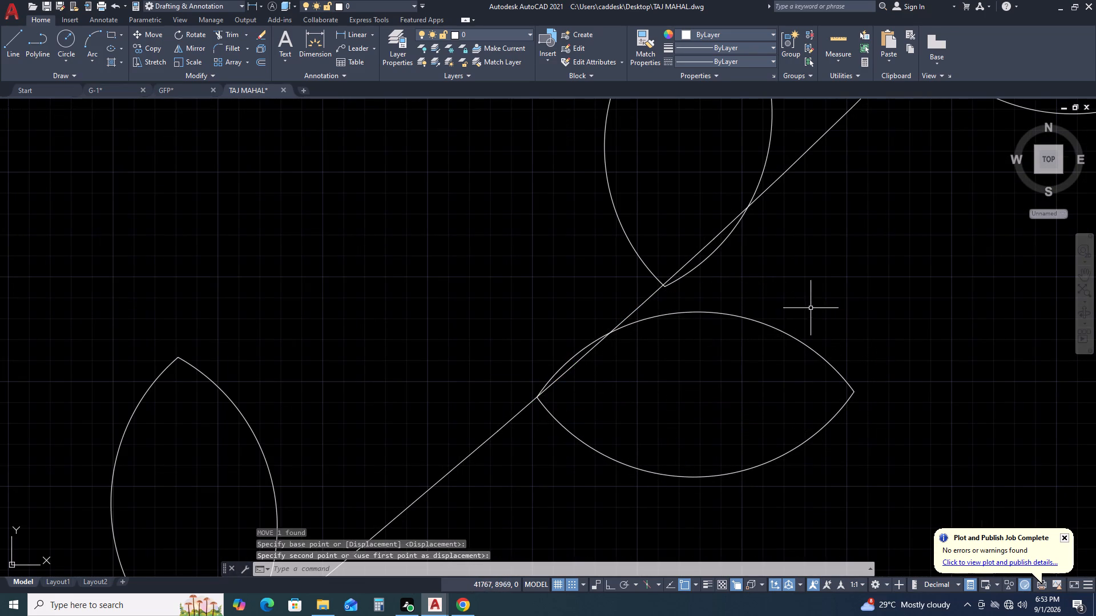
Rotate the second right-hand leaf from the bottom by about 350° around its base point on the stem.
{"action": "left_click_drag", "start_coordinate": [811, 308], "coordinate": [805, 315]}
{"action": "left_click", "coordinate": [759, 376]}
{"action": "key", "text": "r"}
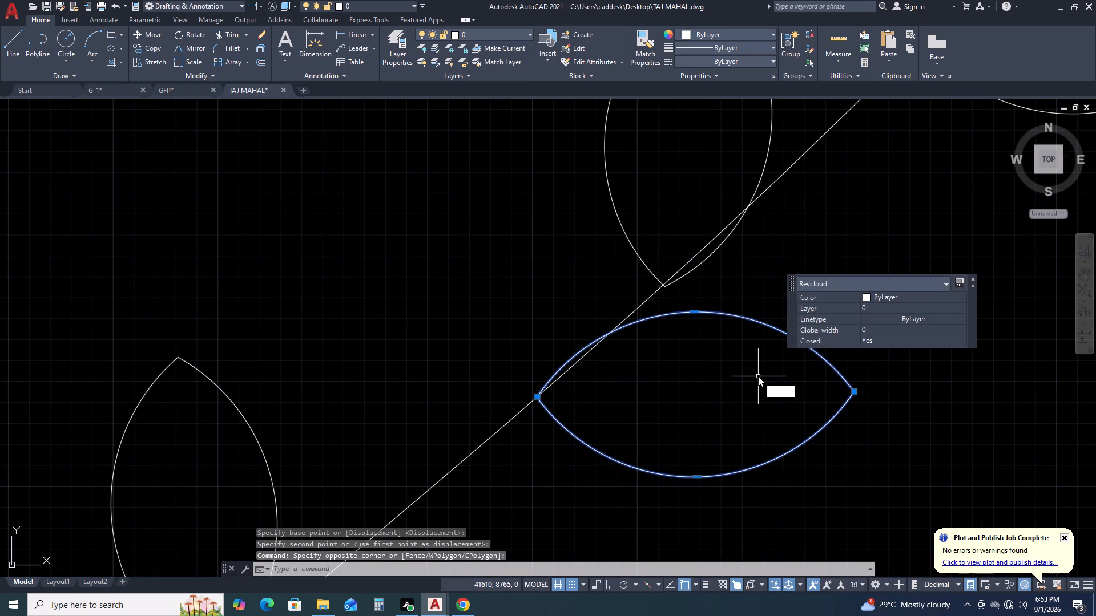
{"action": "key", "text": "o"}
{"action": "key", "text": "space"}
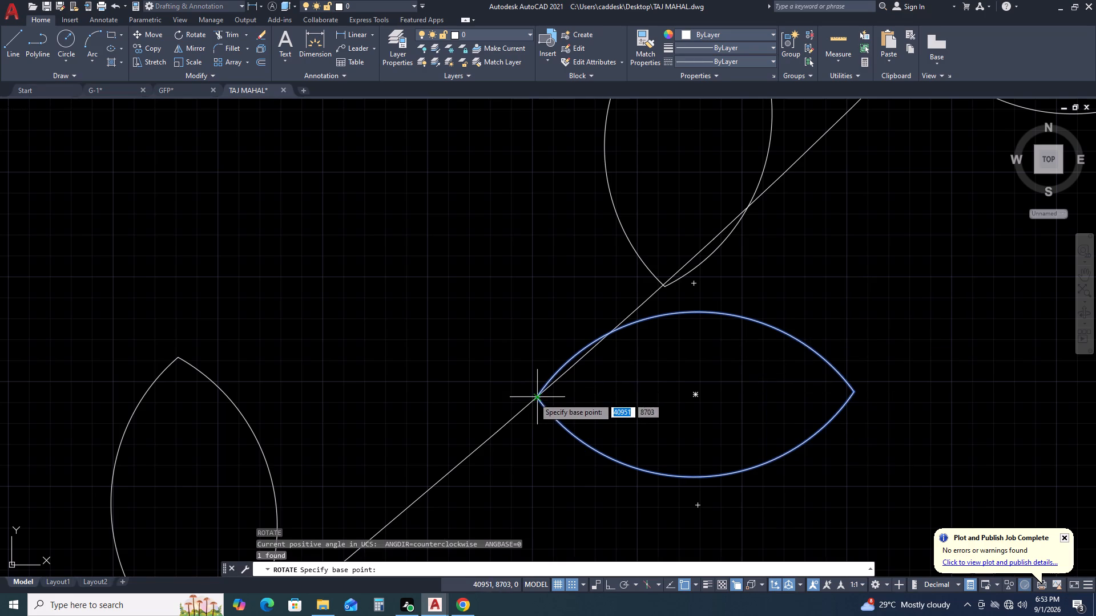
{"action": "left_click", "coordinate": [534, 398]}
{"action": "scroll", "coordinate": [646, 367], "scroll_direction": "down", "scroll_amount": 3}
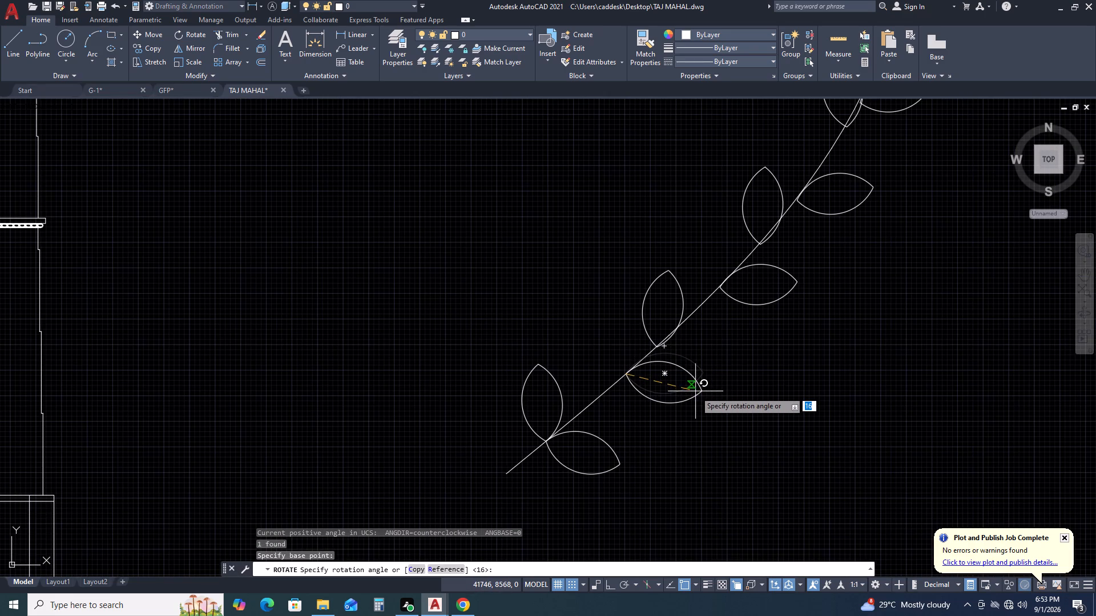
{"action": "left_click", "coordinate": [695, 391]}
Move the second left-hand leaf from the bottom so its base meets the base of the second right-hand leaf.
{"action": "scroll", "coordinate": [715, 360], "scroll_direction": "down", "scroll_amount": 2}
{"action": "middle_click_drag", "start_coordinate": [779, 330], "coordinate": [706, 421]}
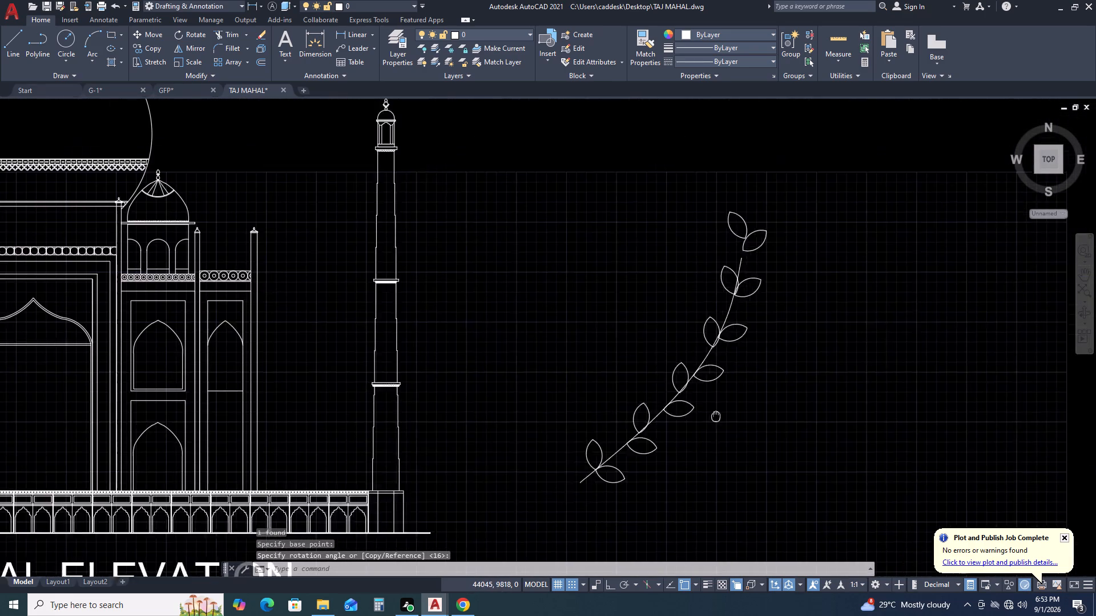
{"action": "scroll", "coordinate": [618, 420], "scroll_direction": "up", "scroll_amount": 3}
{"action": "middle_click_drag", "start_coordinate": [668, 448], "coordinate": [614, 266]}
{"action": "scroll", "coordinate": [535, 294], "scroll_direction": "up", "scroll_amount": 1}
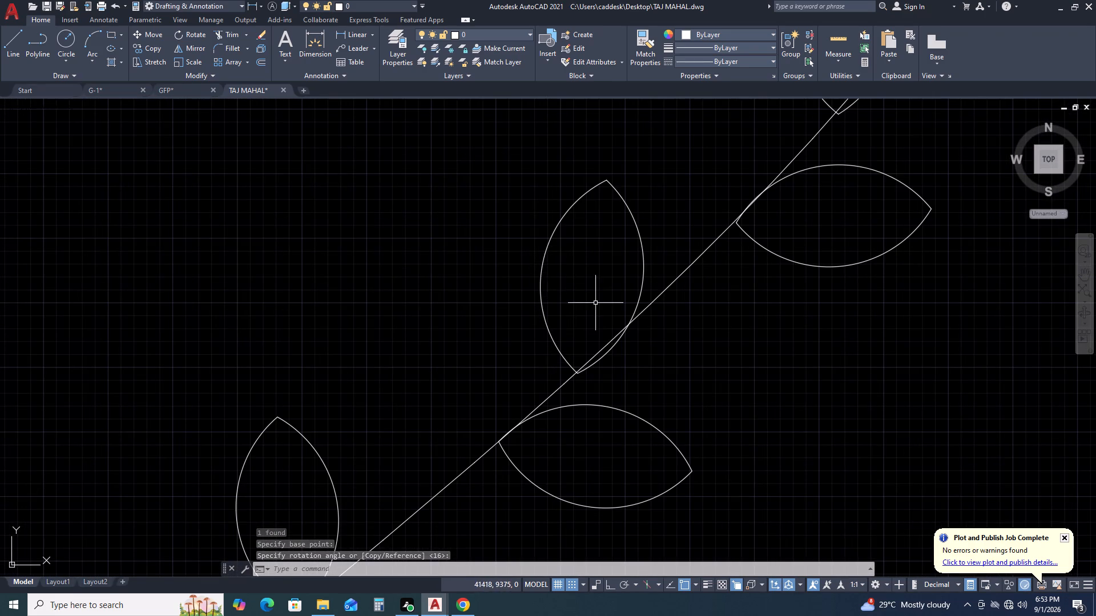
{"action": "left_click_drag", "start_coordinate": [580, 286], "coordinate": [570, 278]}
{"action": "left_click", "coordinate": [522, 222]}
{"action": "key", "text": "m"}
{"action": "key", "text": "space"}
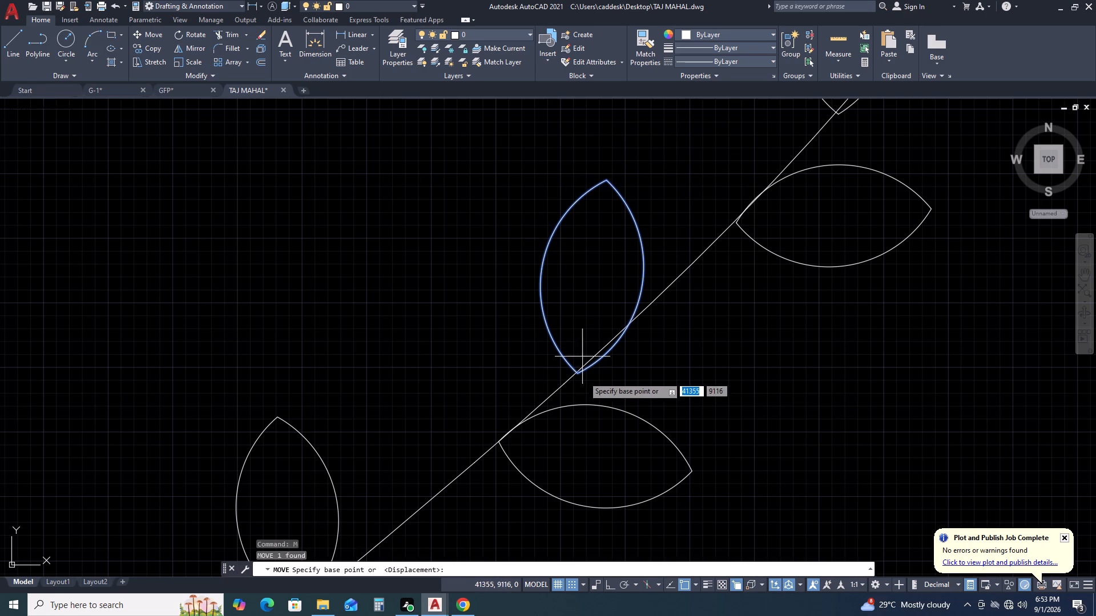
{"action": "left_click", "coordinate": [578, 373]}
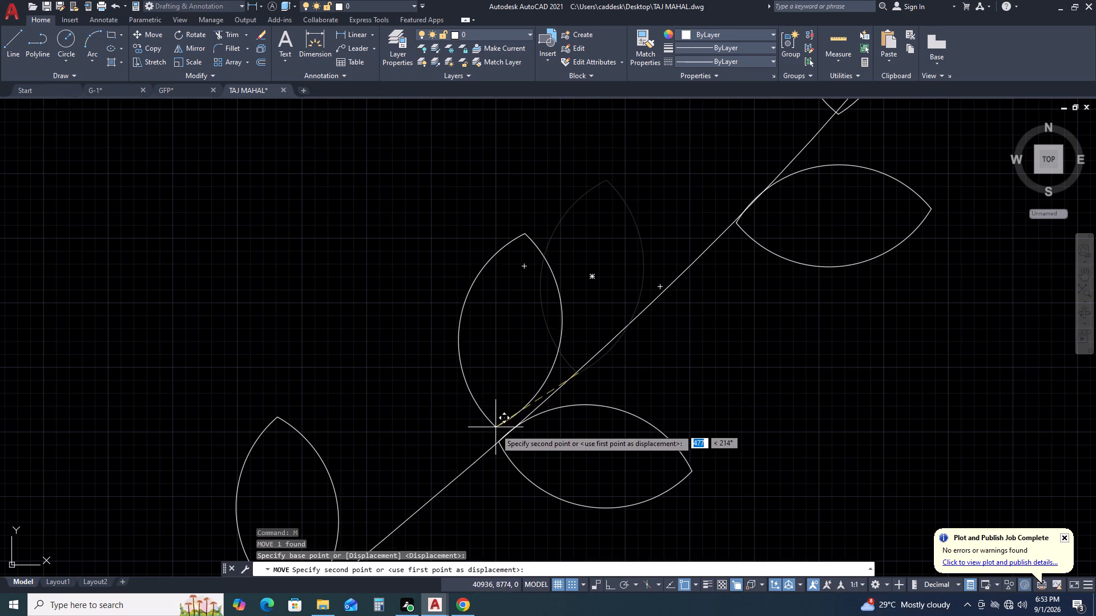
{"action": "left_click", "coordinate": [497, 439]}
Rotate the second left-hand leaf counterclockwise around the shared base point, opening it away from the stem.
{"action": "left_click_drag", "start_coordinate": [583, 329], "coordinate": [573, 314]}
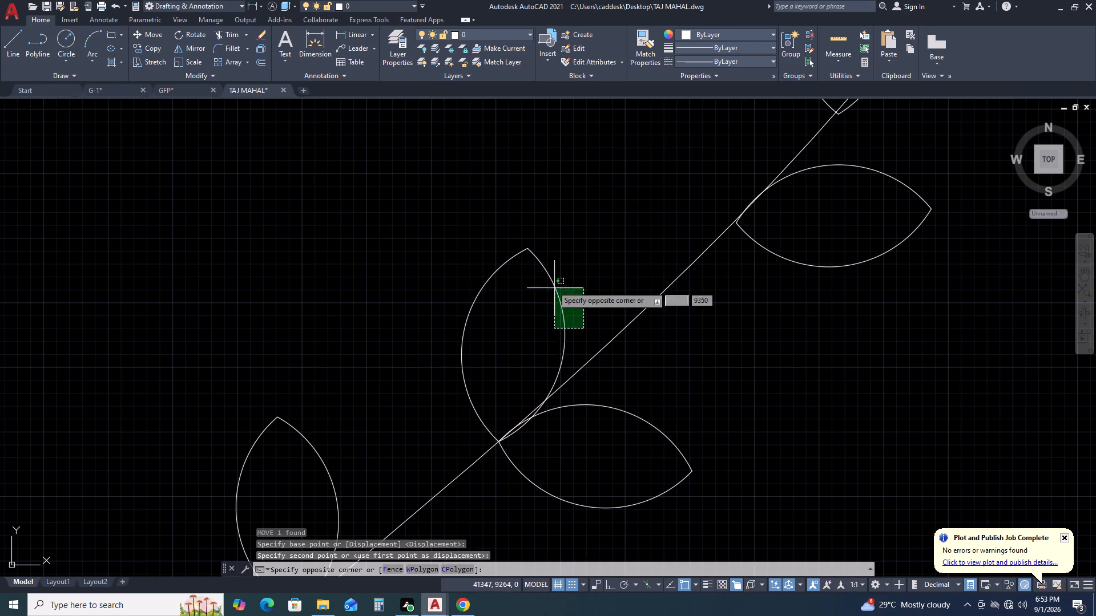
{"action": "left_click", "coordinate": [541, 259]}
{"action": "key", "text": "r"}
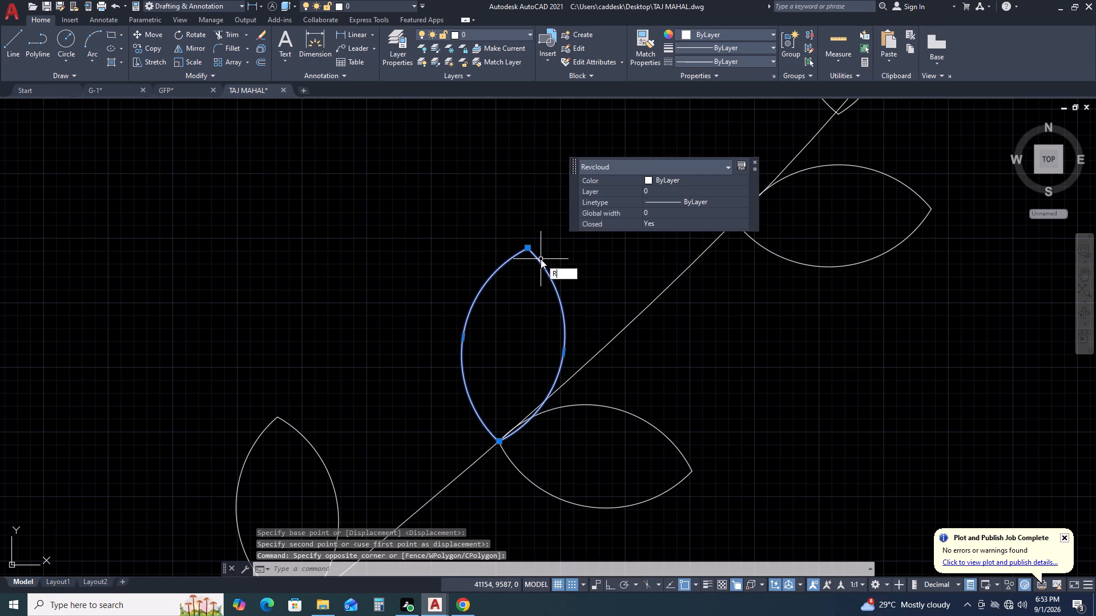
{"action": "key", "text": "o"}
{"action": "key", "text": "space"}
{"action": "scroll", "coordinate": [501, 447], "scroll_direction": "up", "scroll_amount": 2}
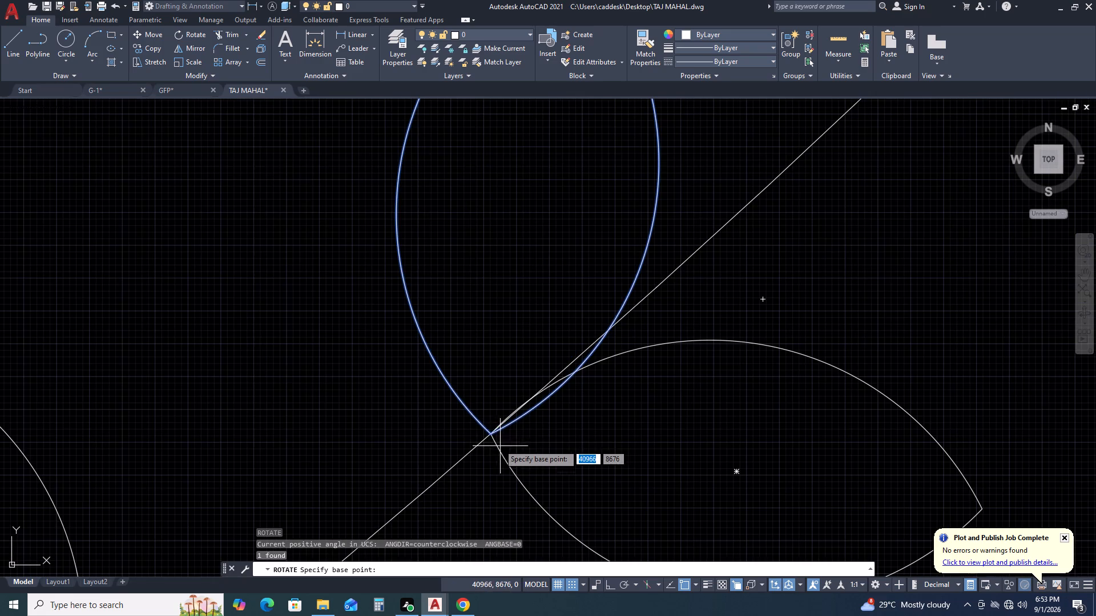
{"action": "left_click", "coordinate": [493, 437]}
{"action": "scroll", "coordinate": [550, 328], "scroll_direction": "down", "scroll_amount": 1}
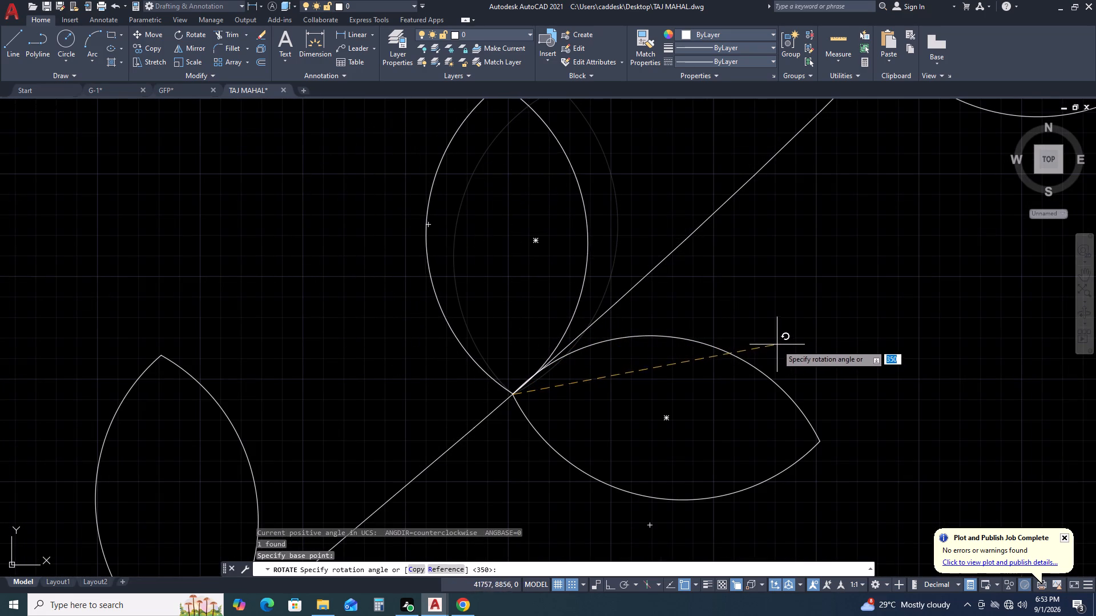
{"action": "left_click", "coordinate": [717, 316]}
Move the second right-hand leaf from the bottom further down the stem, placing its base on the spline below its paired leaf.
{"action": "scroll", "coordinate": [654, 312], "scroll_direction": "down", "scroll_amount": 4}
{"action": "middle_click_drag", "start_coordinate": [702, 330], "coordinate": [702, 287]}
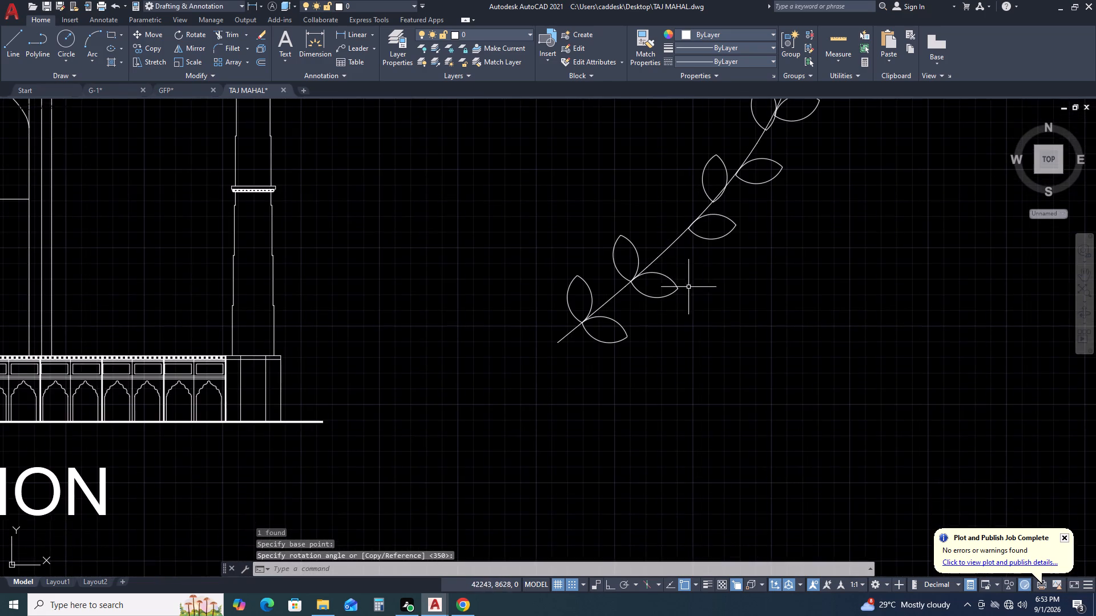
{"action": "scroll", "coordinate": [634, 291], "scroll_direction": "up", "scroll_amount": 2}
{"action": "left_click", "coordinate": [658, 289]}
{"action": "left_click", "coordinate": [644, 299]}
{"action": "middle_click_drag", "start_coordinate": [600, 316], "coordinate": [609, 414]}
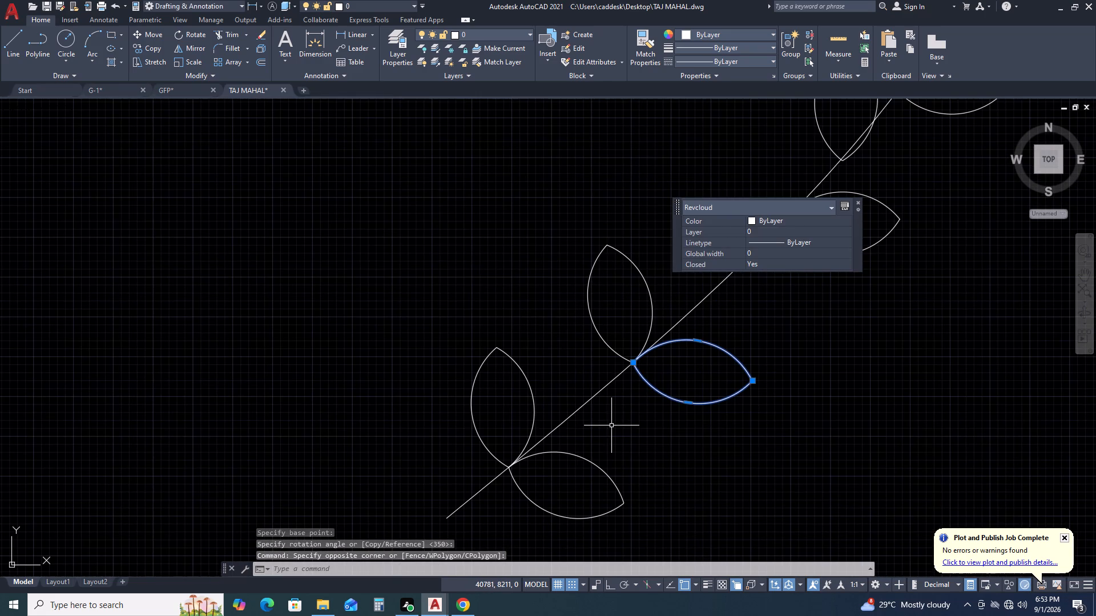
{"action": "key", "text": "m"}
{"action": "key", "text": "space"}
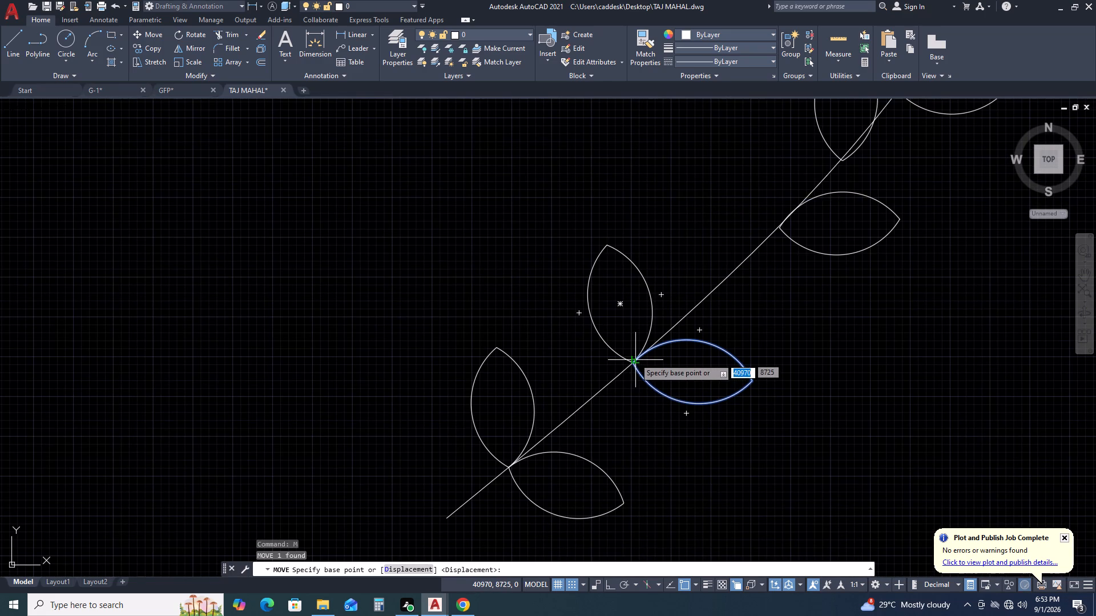
{"action": "left_click", "coordinate": [632, 362]}
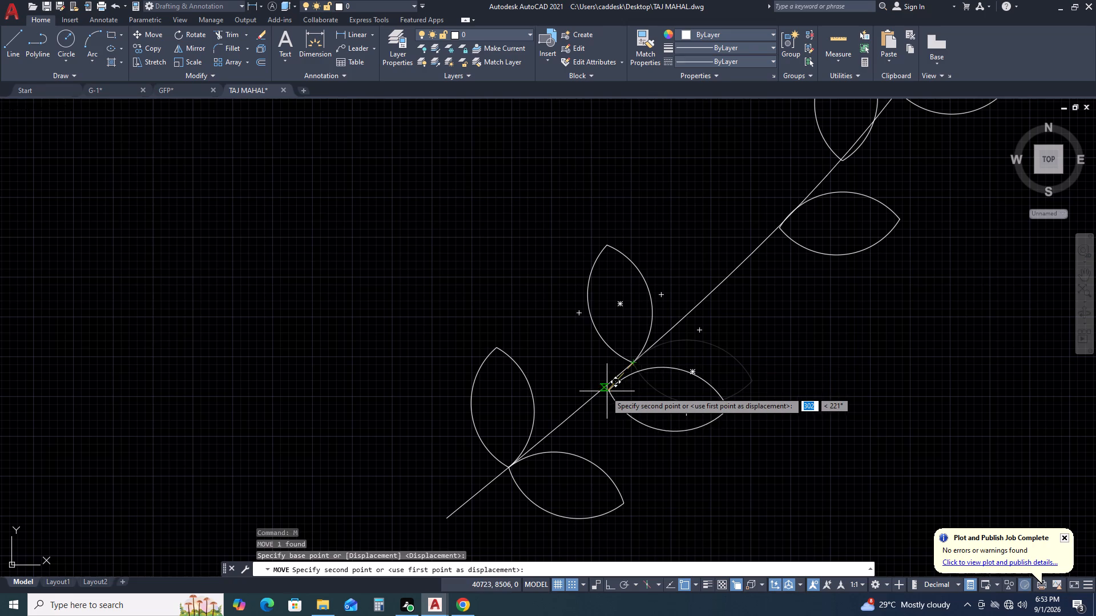
{"action": "left_click", "coordinate": [600, 391]}
Move the third right-hand leaf from the bottom further down the stem, placing its base point on the spline.
{"action": "scroll", "coordinate": [631, 384], "scroll_direction": "down", "scroll_amount": 3}
{"action": "middle_click_drag", "start_coordinate": [726, 333], "coordinate": [714, 347]}
{"action": "middle_click_drag", "start_coordinate": [699, 359], "coordinate": [627, 392]}
{"action": "scroll", "coordinate": [616, 388], "scroll_direction": "up", "scroll_amount": 1}
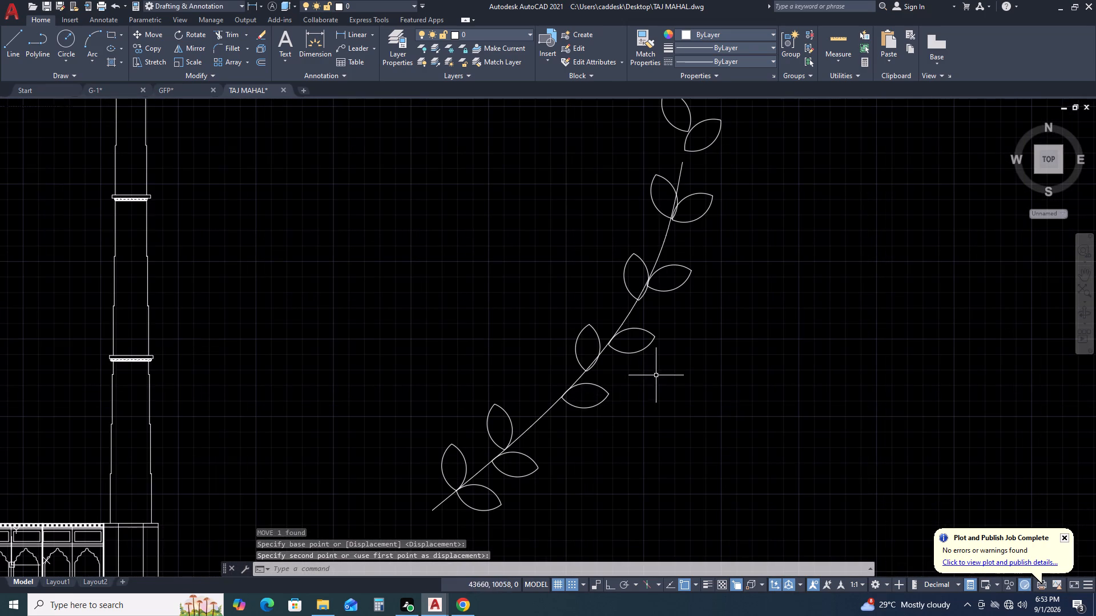
{"action": "left_click", "coordinate": [654, 379]}
{"action": "left_click", "coordinate": [594, 421]}
{"action": "key", "text": "m"}
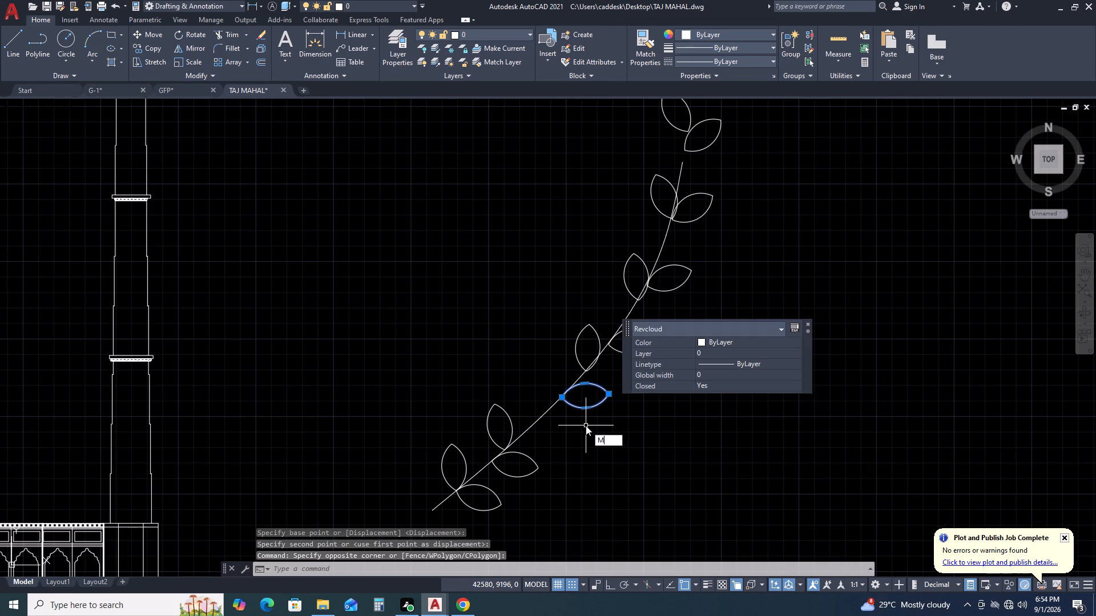
{"action": "key", "text": "space"}
{"action": "scroll", "coordinate": [546, 402], "scroll_direction": "up", "scroll_amount": 2}
{"action": "scroll", "coordinate": [602, 404], "scroll_direction": "up", "scroll_amount": 2}
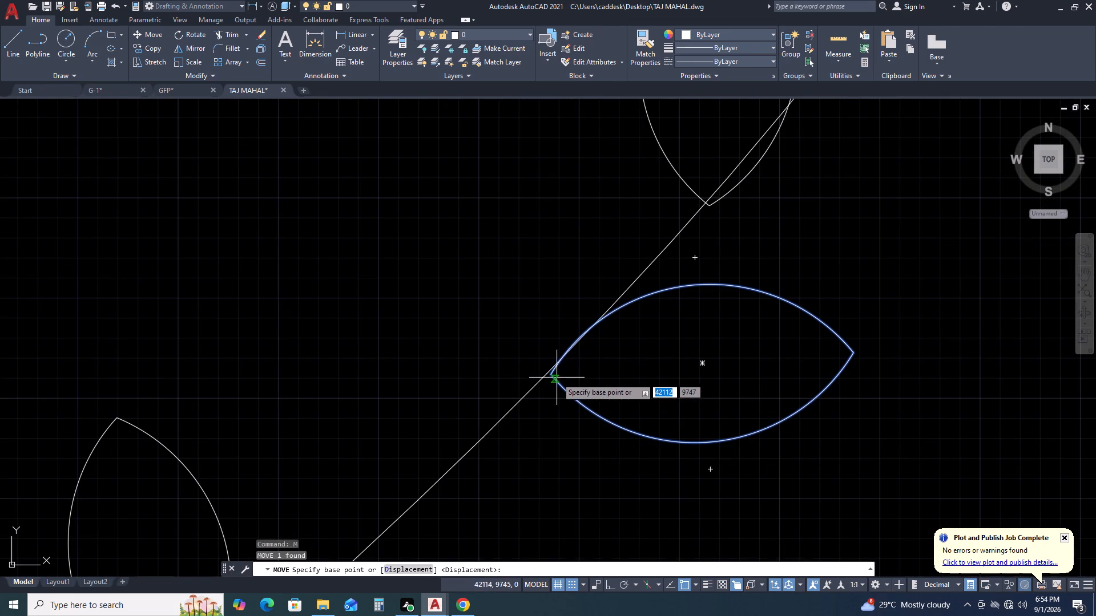
{"action": "left_click", "coordinate": [552, 374]}
{"action": "scroll", "coordinate": [552, 374], "scroll_direction": "down", "scroll_amount": 2}
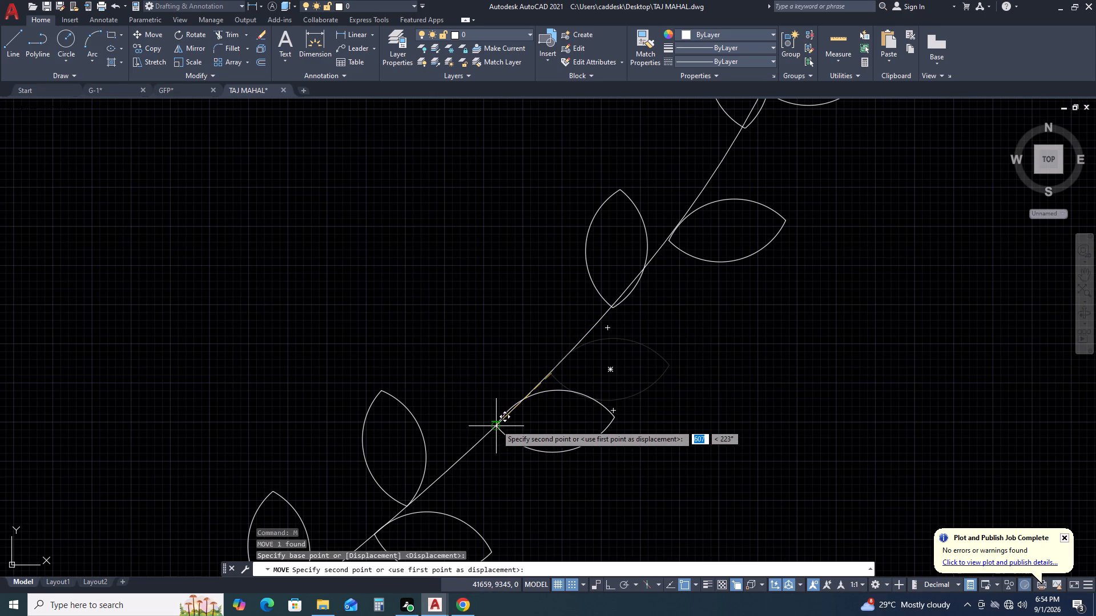
{"action": "left_click", "coordinate": [496, 424]}
Rotate the third right-hand leaf from the bottom by about 347° around its base point on the stem.
{"action": "middle_click_drag", "start_coordinate": [578, 404], "coordinate": [595, 348]}
{"action": "double_click", "coordinate": [656, 325]}
{"action": "left_click_drag", "start_coordinate": [624, 364], "coordinate": [623, 371]}
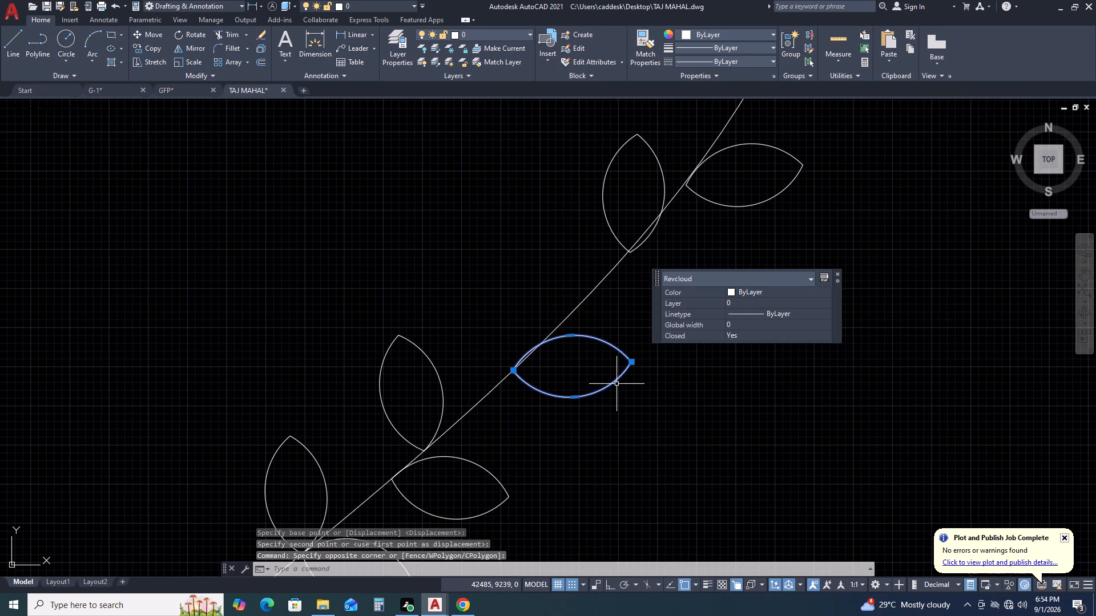
{"action": "type", "text": "RO"}
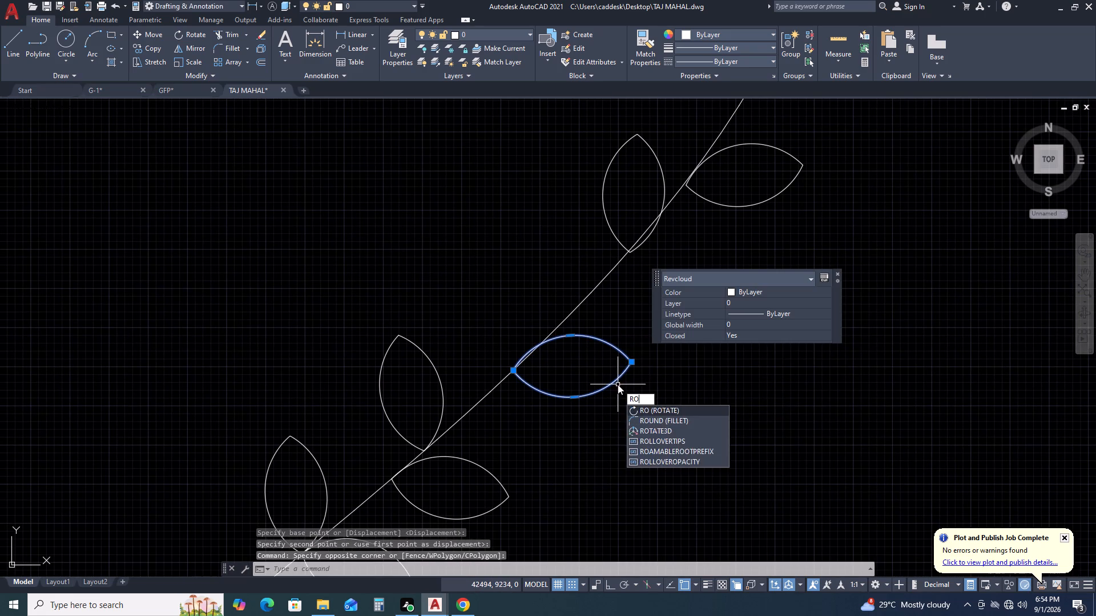
{"action": "key", "text": "space"}
{"action": "scroll", "coordinate": [517, 362], "scroll_direction": "up", "scroll_amount": 2}
{"action": "left_click", "coordinate": [503, 387]}
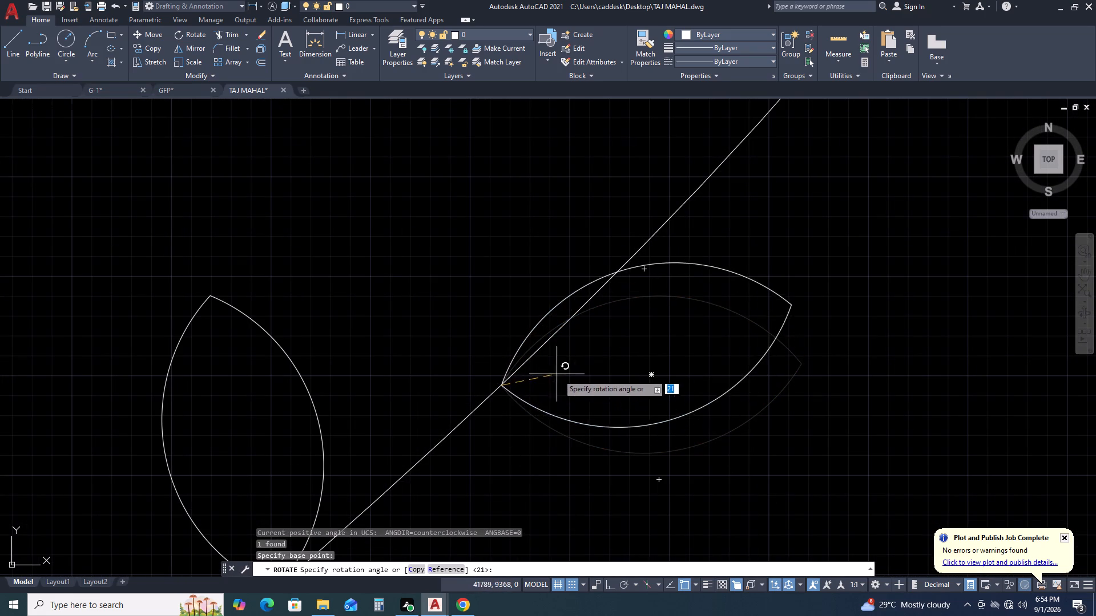
{"action": "left_click", "coordinate": [809, 459]}
{"action": "scroll", "coordinate": [738, 353], "scroll_direction": "down", "scroll_amount": 3}
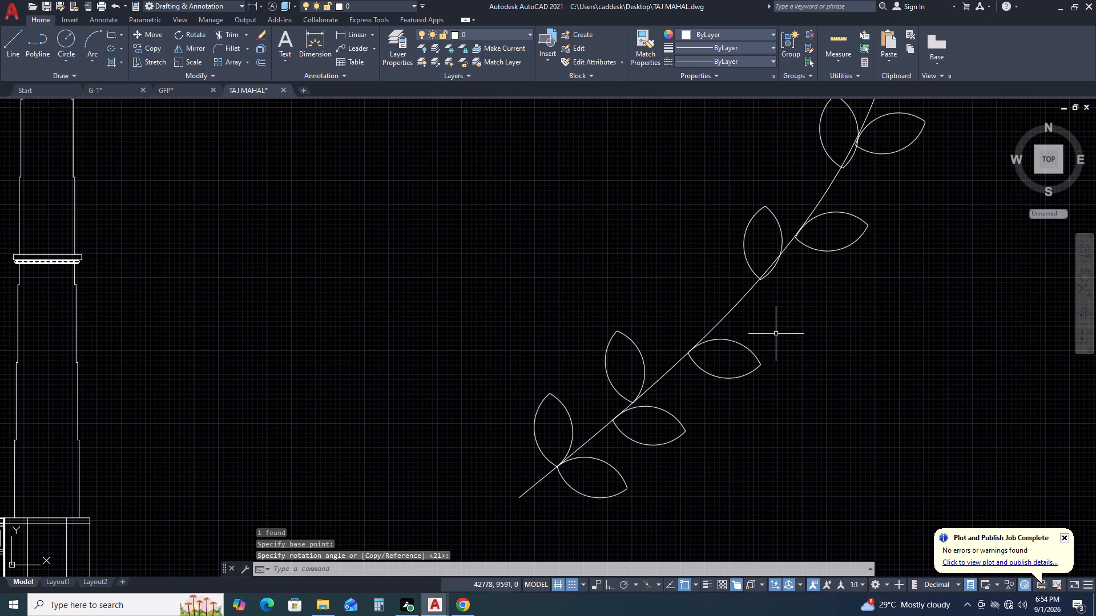
Mirror the third right-hand leaf across the stem from its base point, keeping the source leaf.
{"action": "left_click", "coordinate": [777, 333]}
{"action": "left_click", "coordinate": [749, 387]}
{"action": "middle_click_drag", "start_coordinate": [674, 402], "coordinate": [644, 451]}
{"action": "key", "text": "m"}
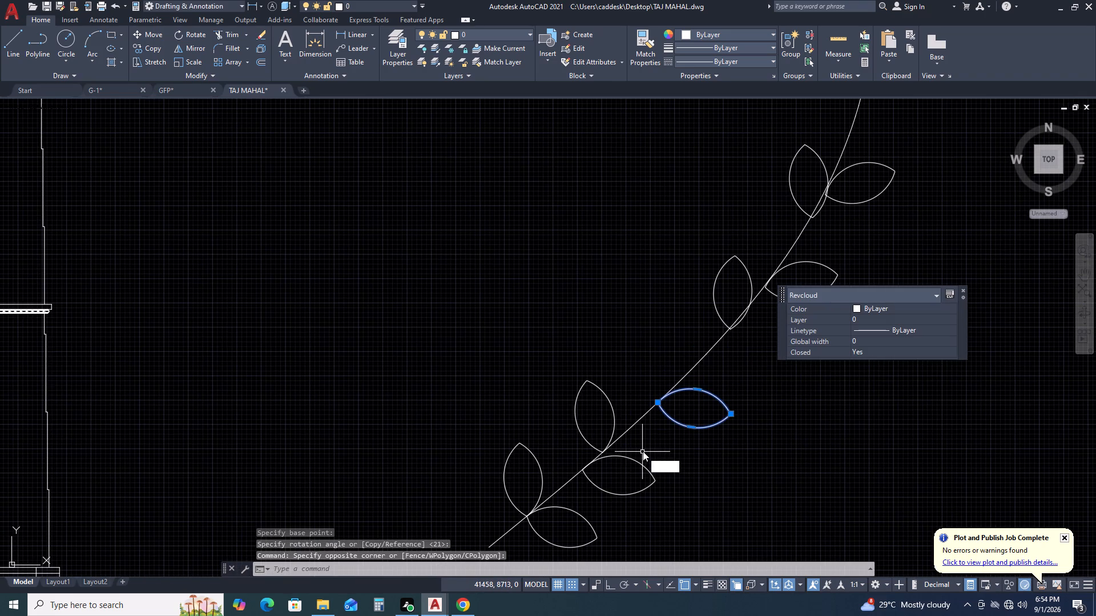
{"action": "key", "text": "i"}
{"action": "key", "text": "space"}
{"action": "scroll", "coordinate": [675, 397], "scroll_direction": "up", "scroll_amount": 3}
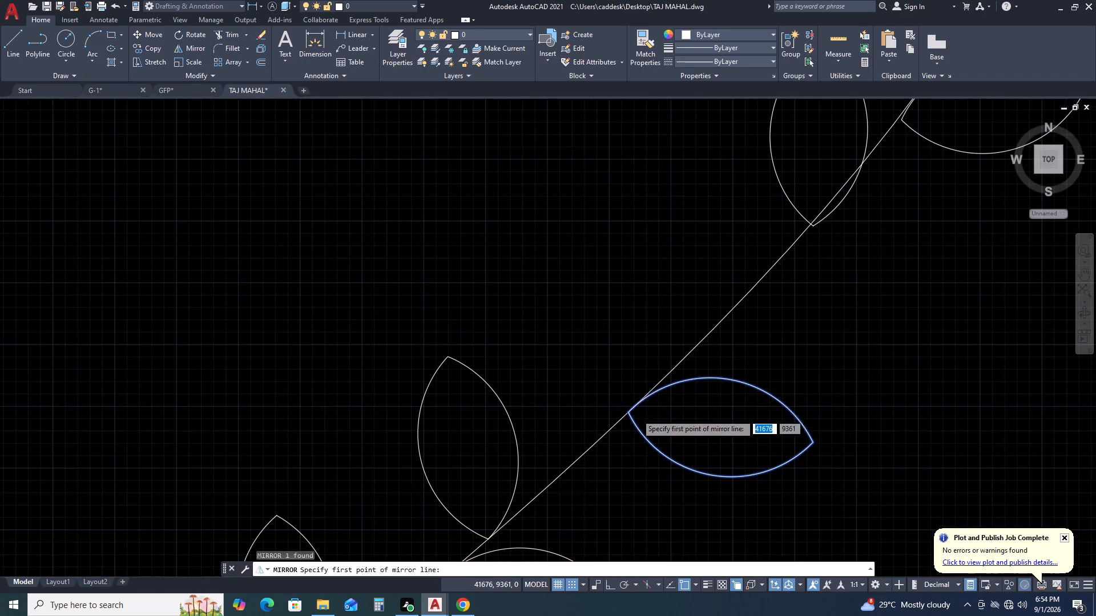
{"action": "scroll", "coordinate": [636, 414], "scroll_direction": "up", "scroll_amount": 1}
{"action": "left_click", "coordinate": [611, 414]}
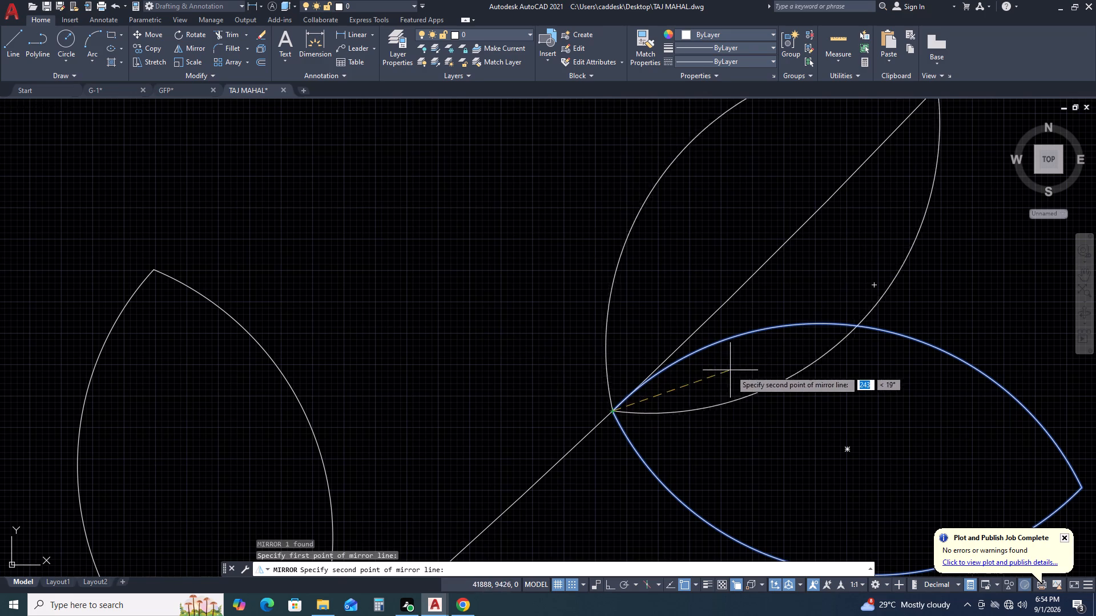
{"action": "left_click", "coordinate": [739, 295]}
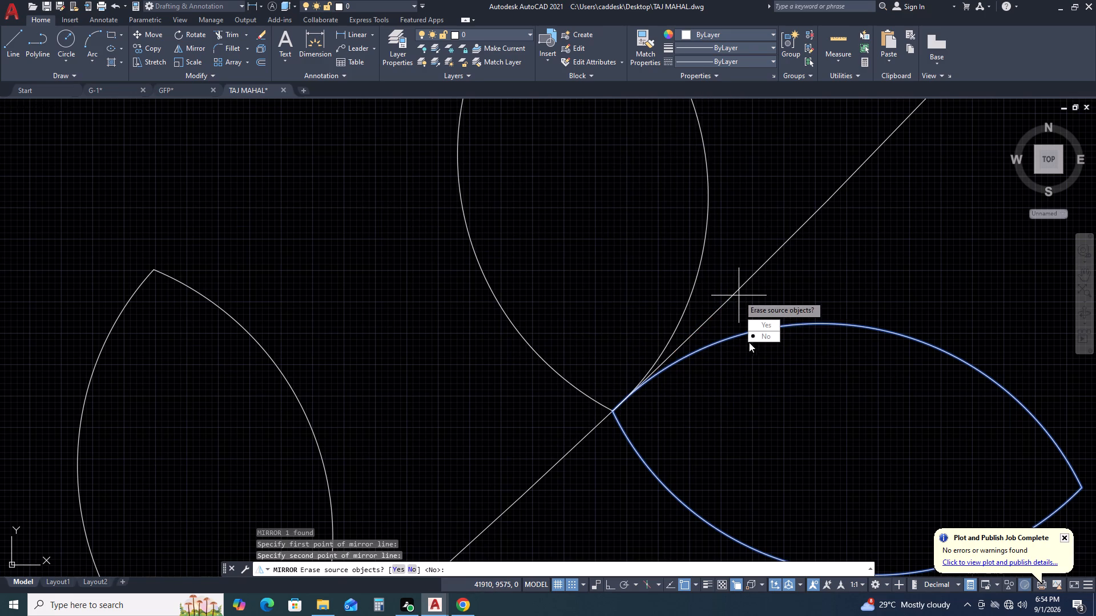
{"action": "left_click_drag", "start_coordinate": [767, 334], "coordinate": [739, 295]}
{"action": "scroll", "coordinate": [596, 351], "scroll_direction": "down", "scroll_amount": 2}
{"action": "scroll", "coordinate": [736, 337], "scroll_direction": "down", "scroll_amount": 3}
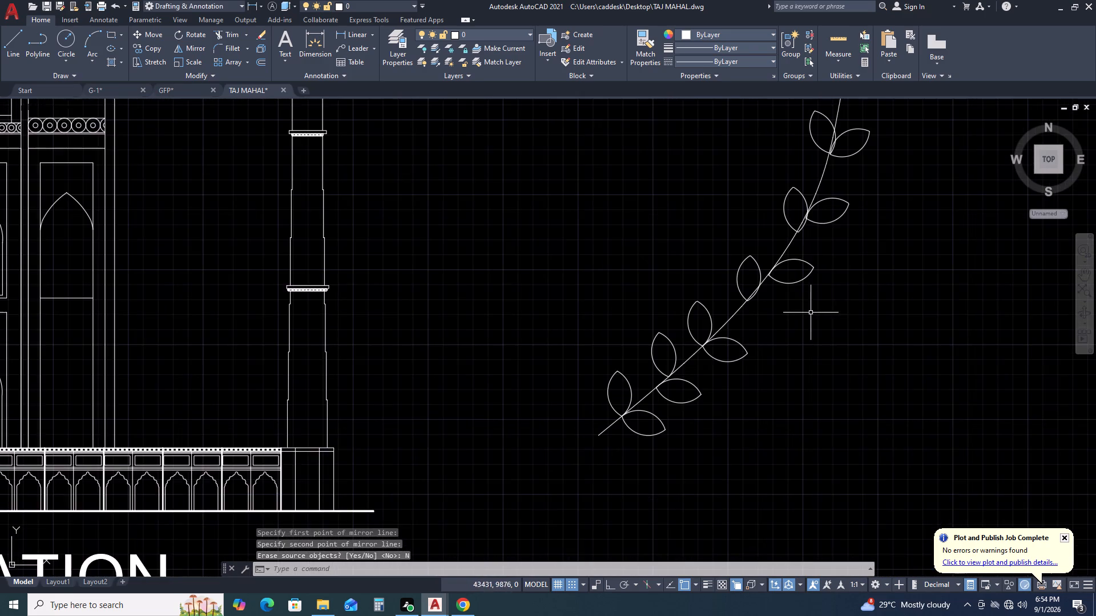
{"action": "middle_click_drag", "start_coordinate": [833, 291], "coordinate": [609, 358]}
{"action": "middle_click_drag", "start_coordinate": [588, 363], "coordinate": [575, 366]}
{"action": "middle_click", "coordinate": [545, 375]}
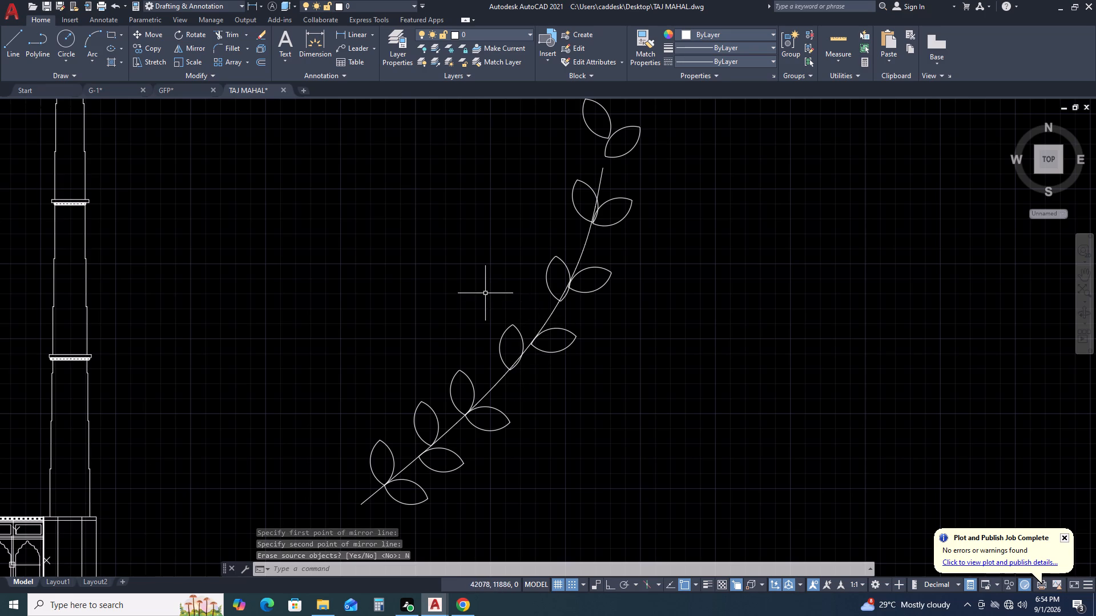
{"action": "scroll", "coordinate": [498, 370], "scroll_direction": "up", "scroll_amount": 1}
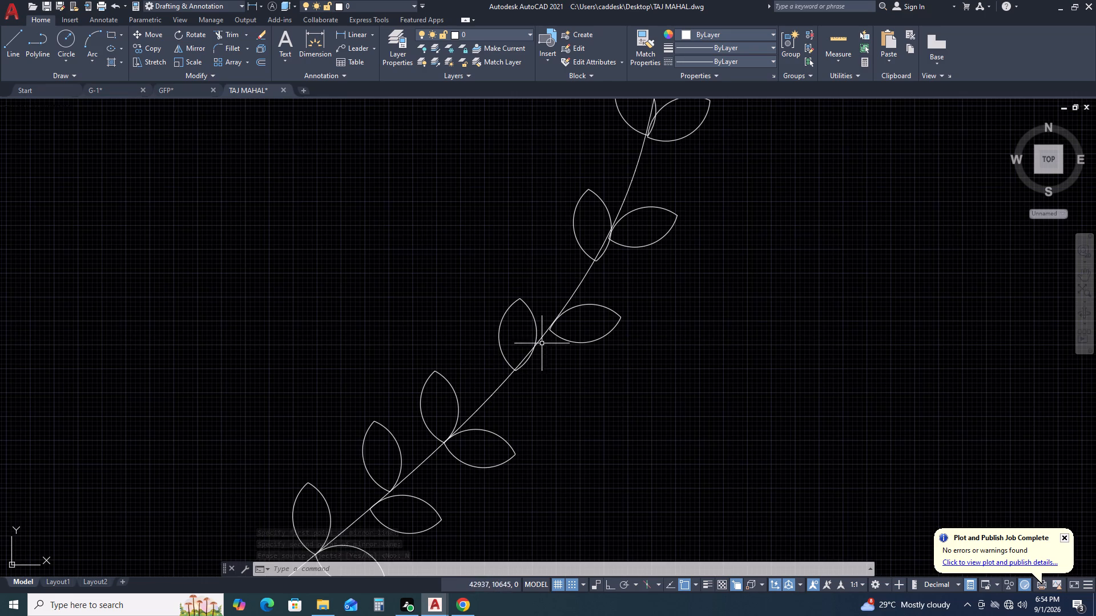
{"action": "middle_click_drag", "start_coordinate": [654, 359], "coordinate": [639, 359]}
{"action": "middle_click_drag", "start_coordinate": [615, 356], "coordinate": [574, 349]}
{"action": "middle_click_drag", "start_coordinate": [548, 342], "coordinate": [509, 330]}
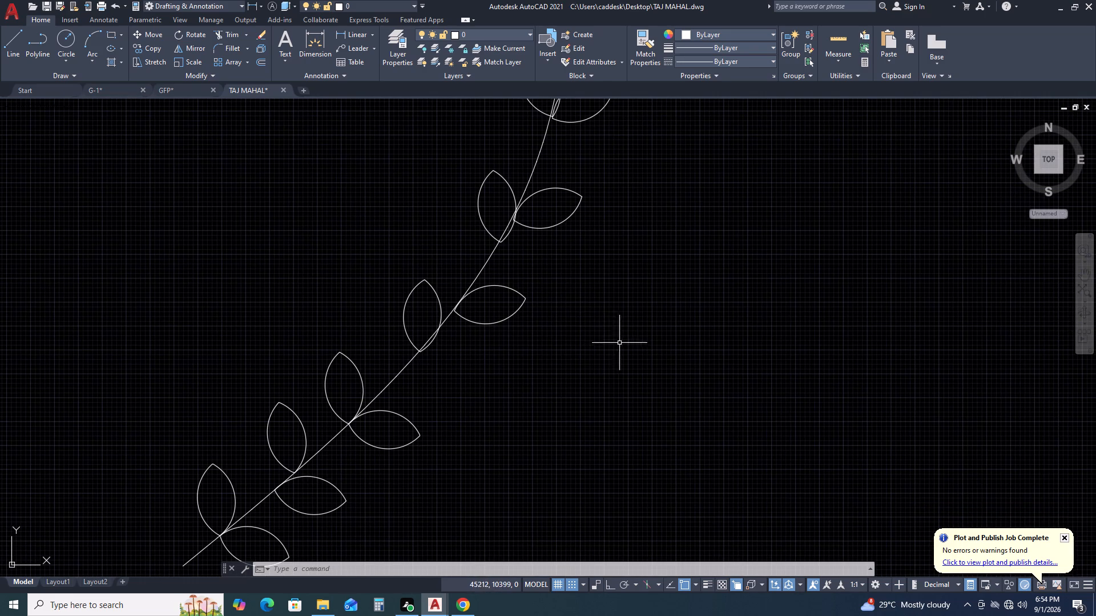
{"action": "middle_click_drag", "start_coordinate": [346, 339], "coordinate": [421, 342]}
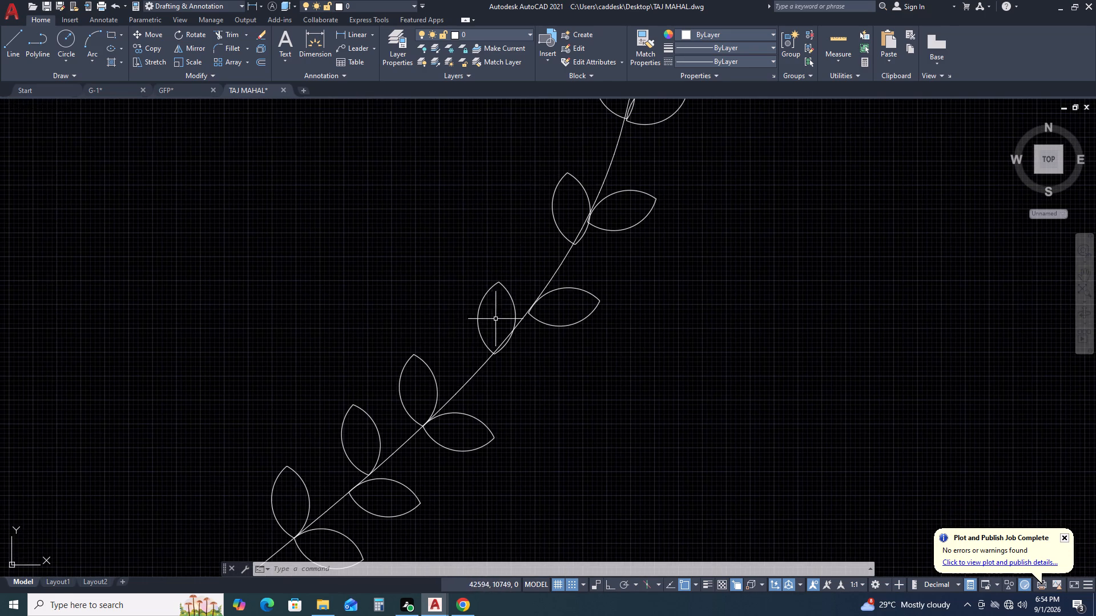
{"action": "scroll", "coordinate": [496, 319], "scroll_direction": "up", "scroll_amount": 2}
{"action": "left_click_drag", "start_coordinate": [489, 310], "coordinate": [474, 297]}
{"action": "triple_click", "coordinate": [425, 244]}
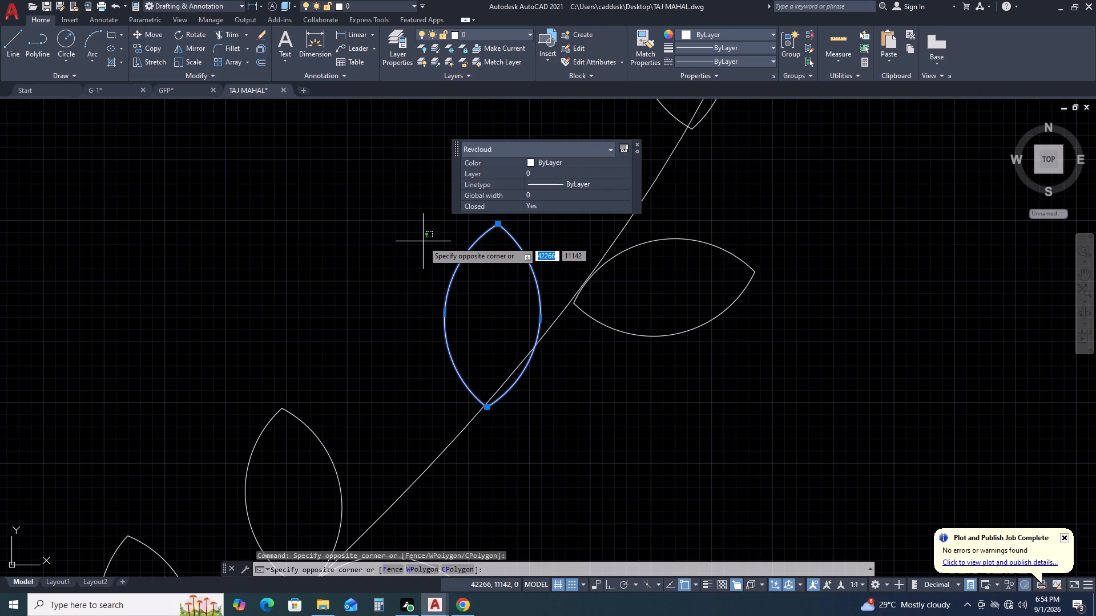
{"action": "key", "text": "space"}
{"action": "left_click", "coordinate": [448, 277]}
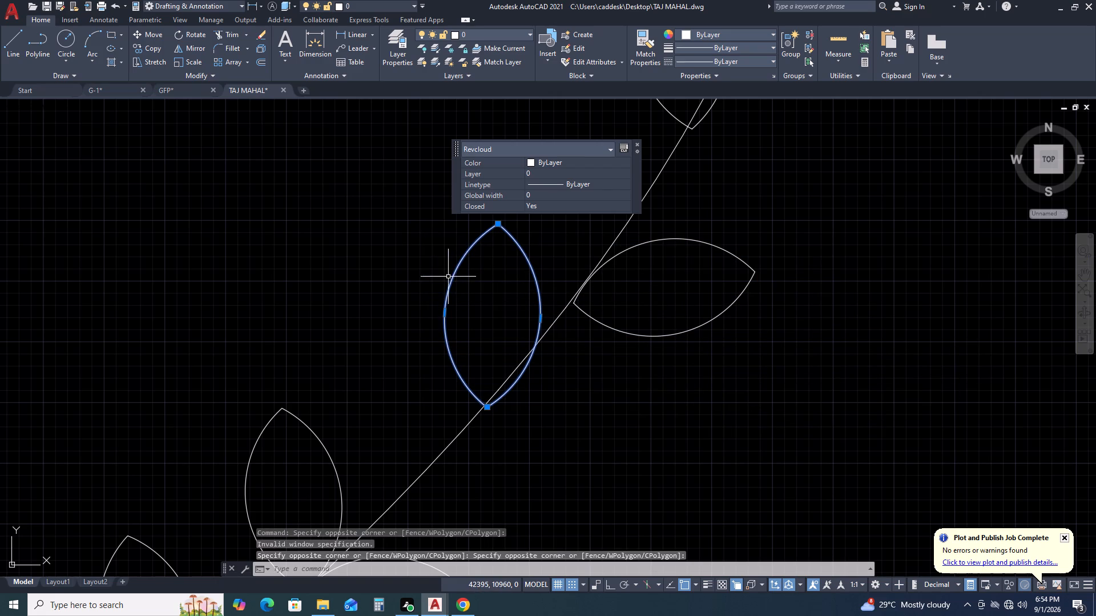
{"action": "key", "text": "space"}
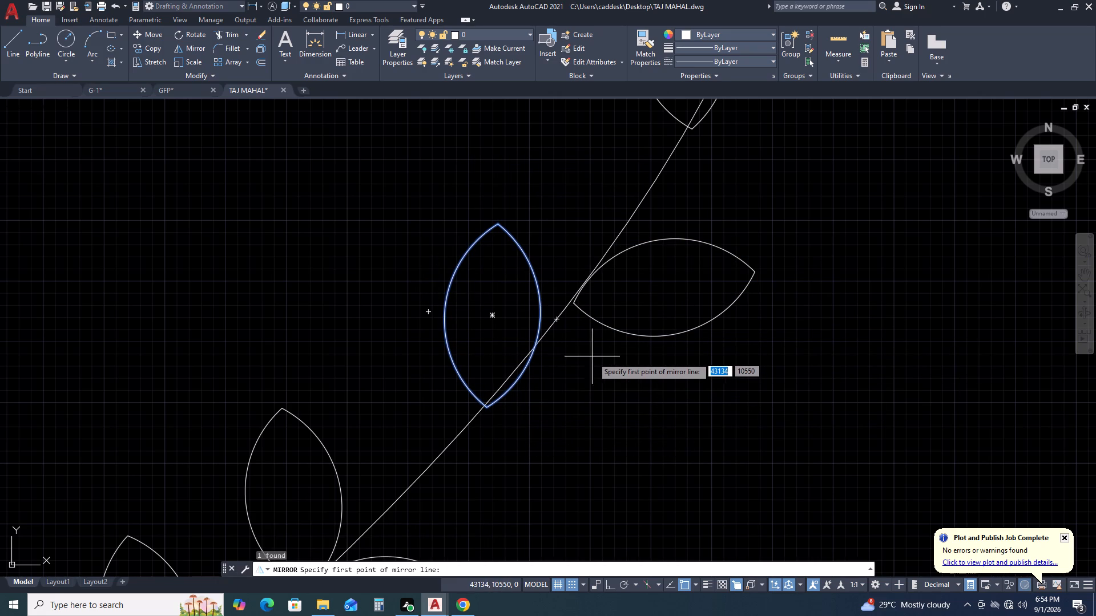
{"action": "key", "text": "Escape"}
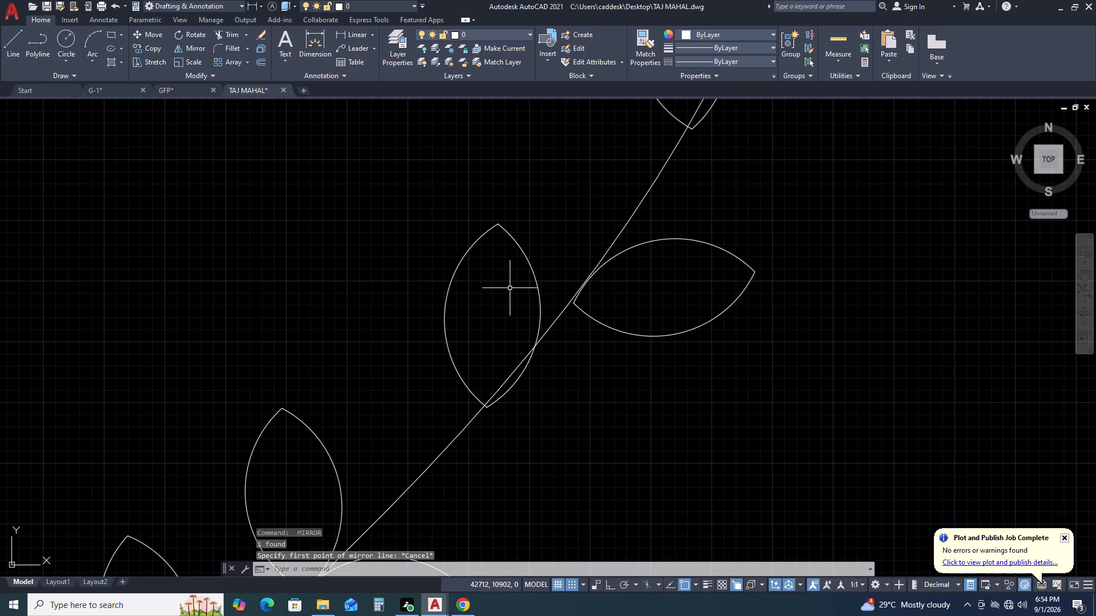
Rotate the fourth left-hand leaf from the bottom counterclockwise by about 39° around its base point.
{"action": "left_click_drag", "start_coordinate": [480, 243], "coordinate": [473, 238]}
{"action": "left_click", "coordinate": [406, 199]}
{"action": "key", "text": "r"}
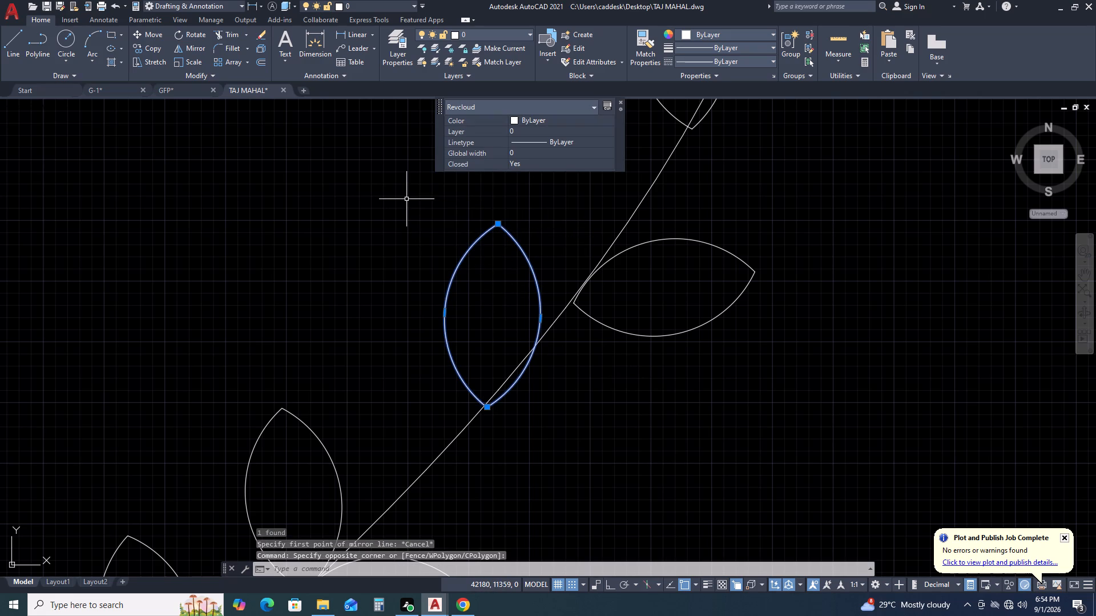
{"action": "key", "text": "o"}
{"action": "key", "text": "space"}
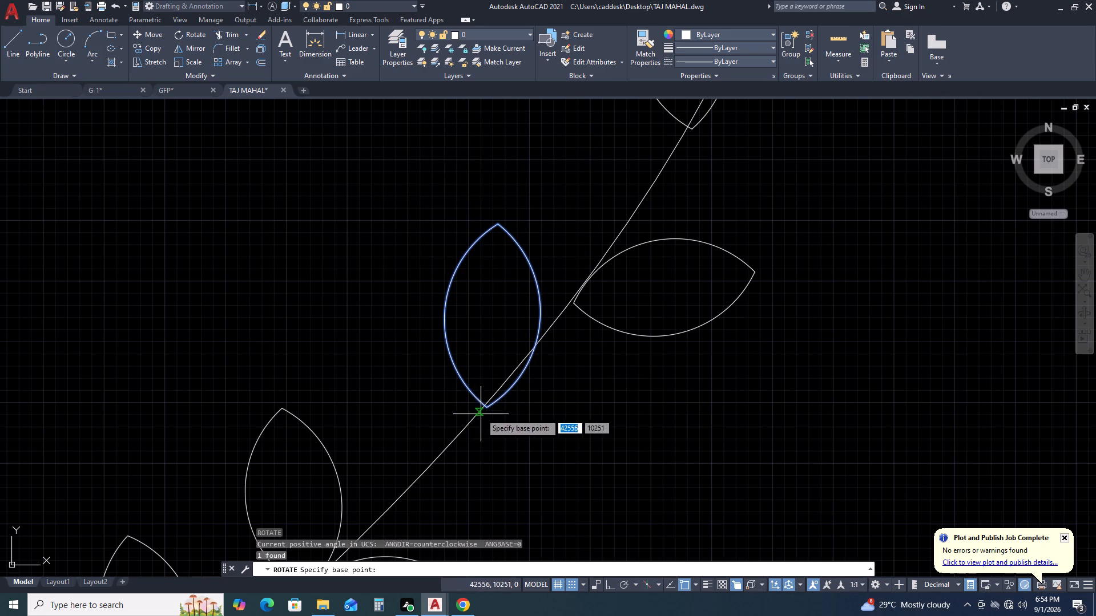
{"action": "left_click", "coordinate": [488, 408]}
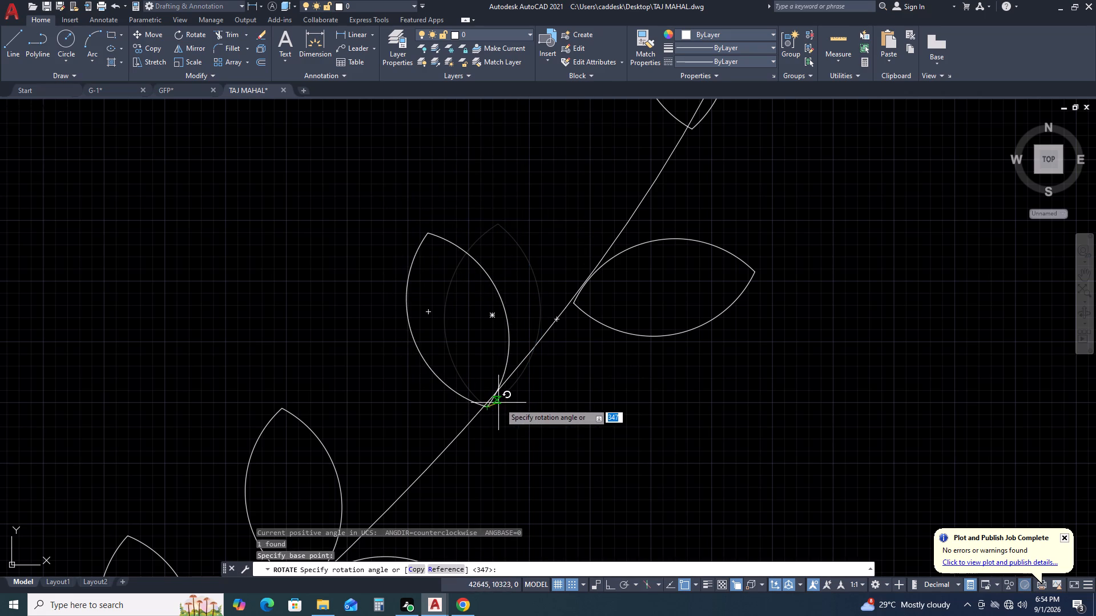
{"action": "left_click", "coordinate": [513, 394]}
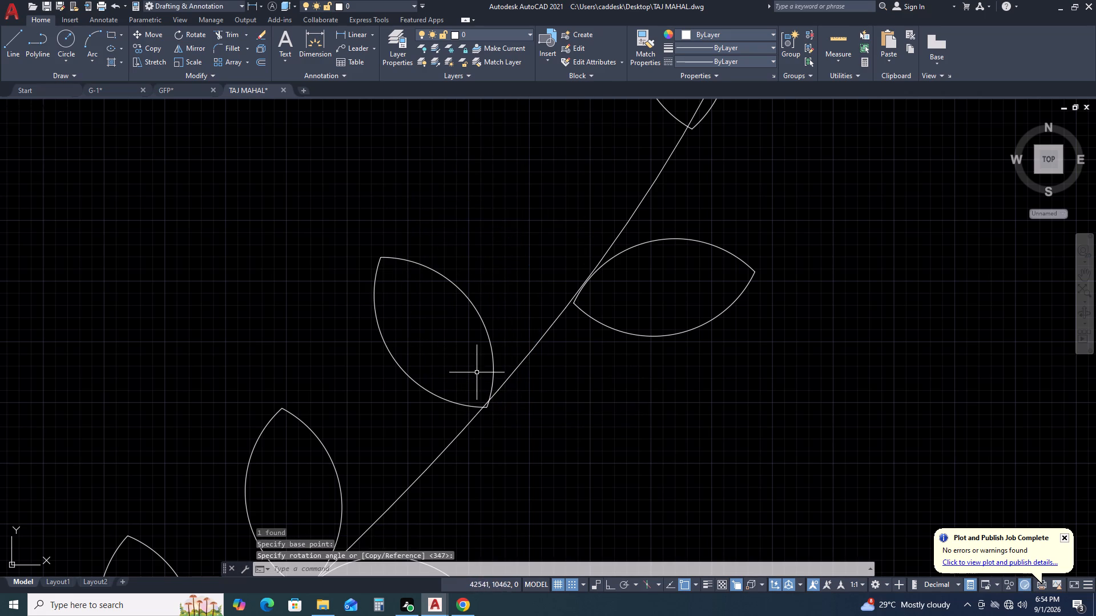
Move the fourth left-hand leaf from the bottom slightly down the stem, placing its base point on the spline.
{"action": "left_click", "coordinate": [468, 373]}
{"action": "left_click", "coordinate": [414, 400]}
{"action": "key", "text": "m"}
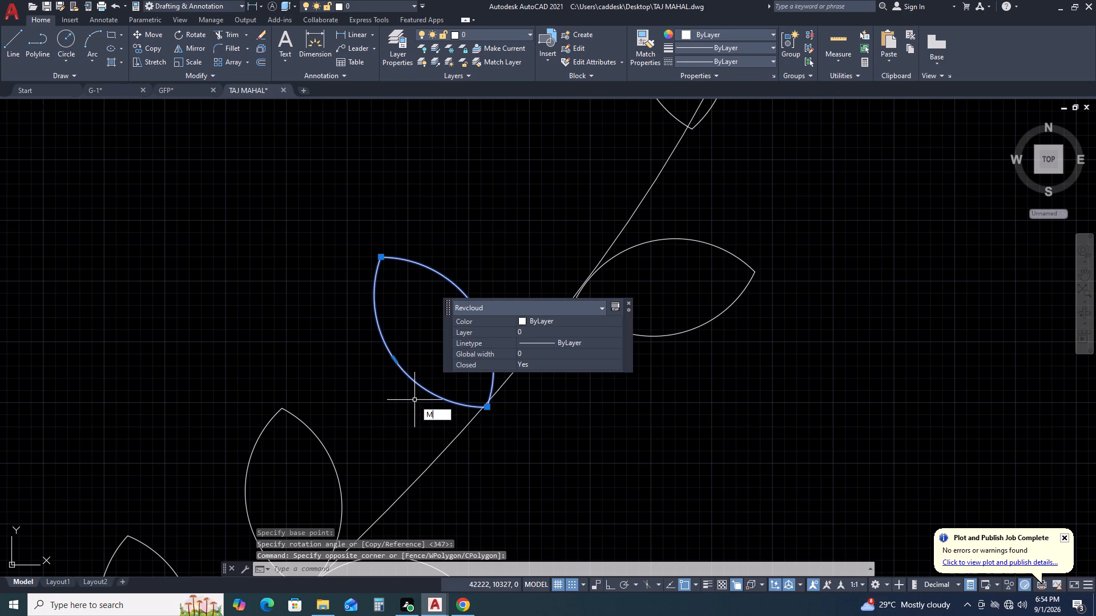
{"action": "key", "text": "space"}
{"action": "left_click", "coordinate": [485, 407]}
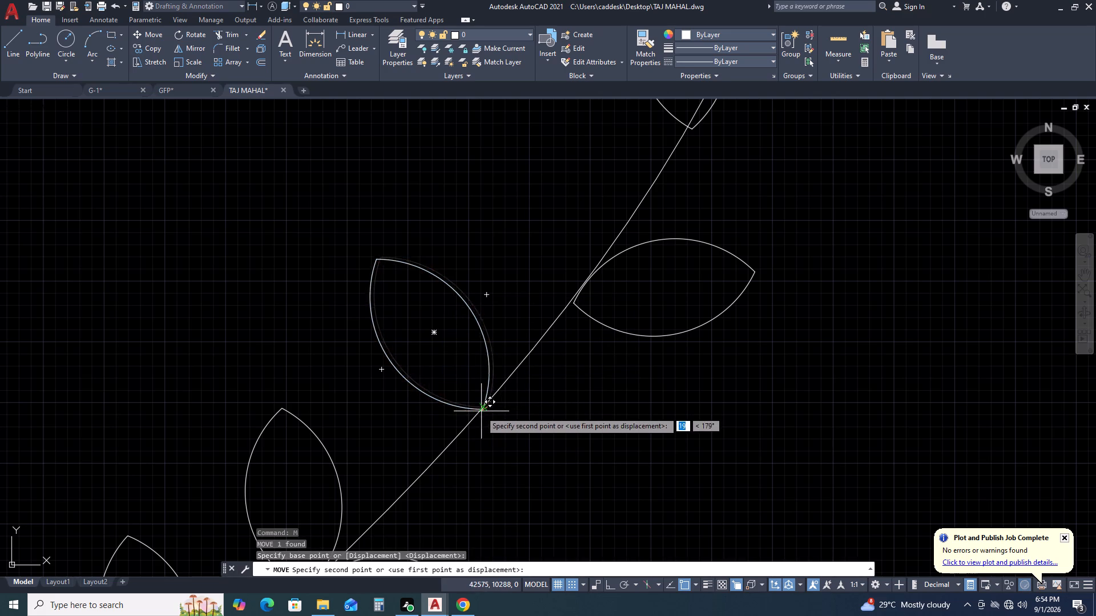
{"action": "left_click", "coordinate": [470, 422]}
Rotate the fourth left-hand leaf from the bottom clockwise around its base point, bringing it closer to the stem.
{"action": "left_click", "coordinate": [486, 372]}
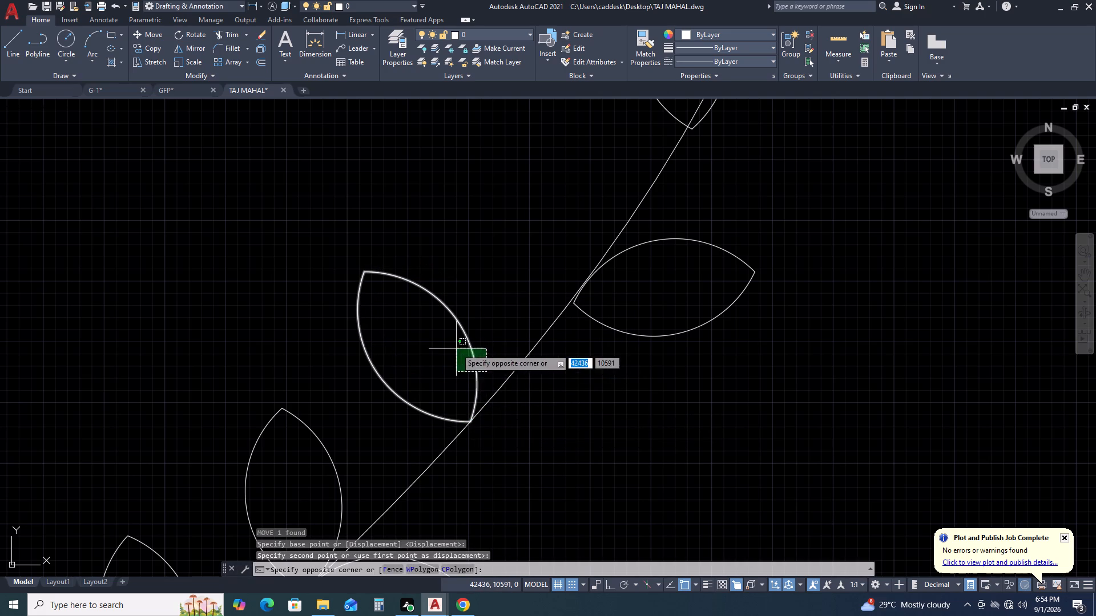
{"action": "left_click", "coordinate": [456, 348]}
{"action": "key", "text": "r"}
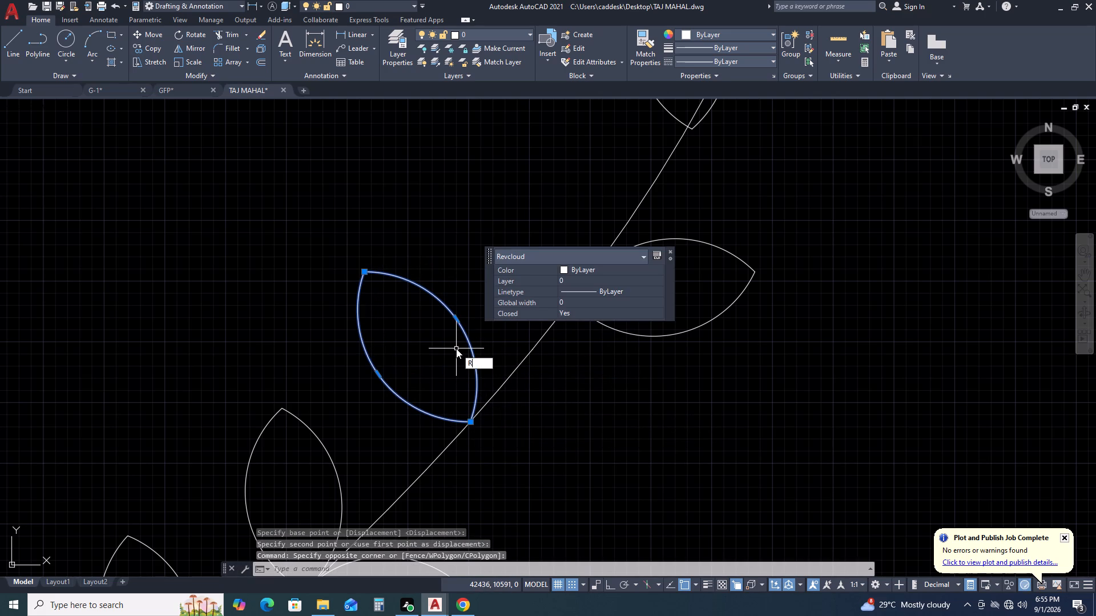
{"action": "key", "text": "o"}
{"action": "key", "text": "space"}
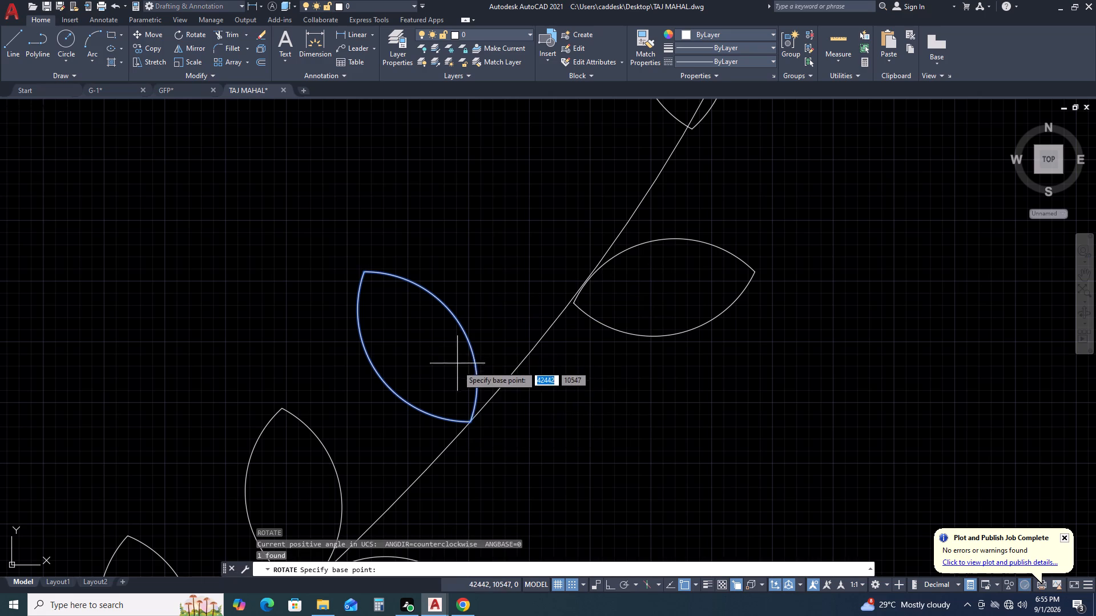
{"action": "left_click", "coordinate": [472, 423]}
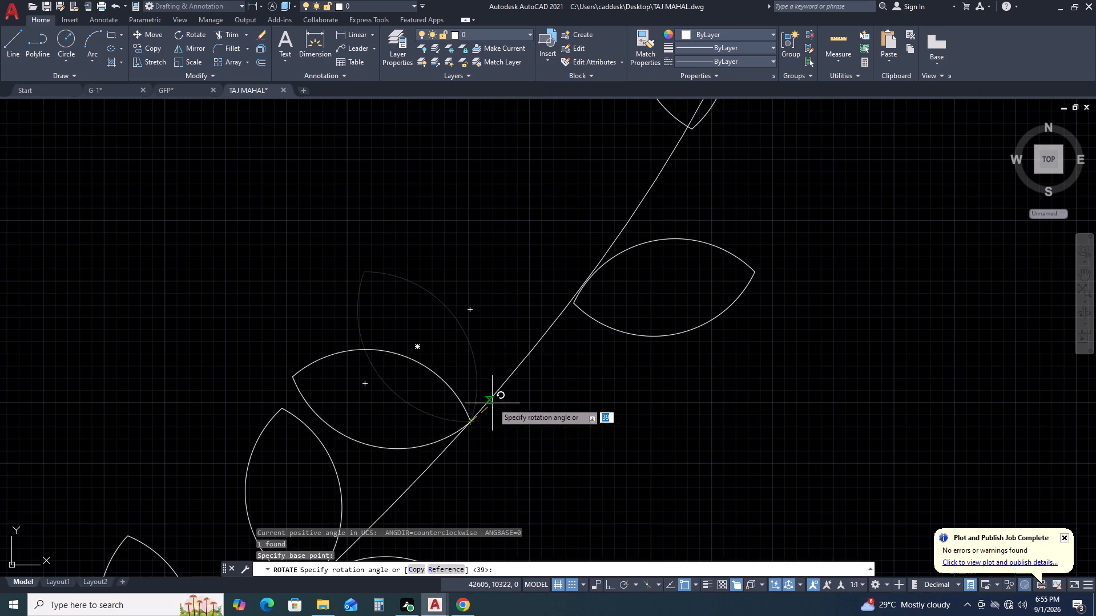
{"action": "left_click", "coordinate": [595, 469]}
{"action": "scroll", "coordinate": [517, 335], "scroll_direction": "down", "scroll_amount": 3}
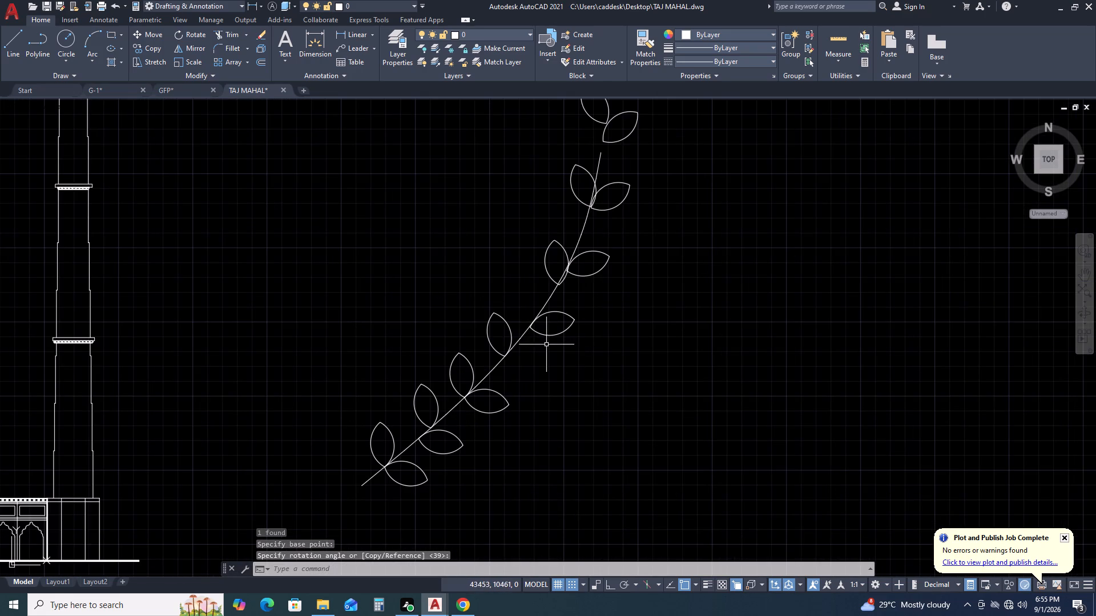
Move the fourth right-hand leaf from the bottom down the stem onto the fourth left-hand leaf's base point.
{"action": "middle_click_drag", "start_coordinate": [527, 345], "coordinate": [430, 277]}
{"action": "middle_click_drag", "start_coordinate": [362, 267], "coordinate": [397, 329]}
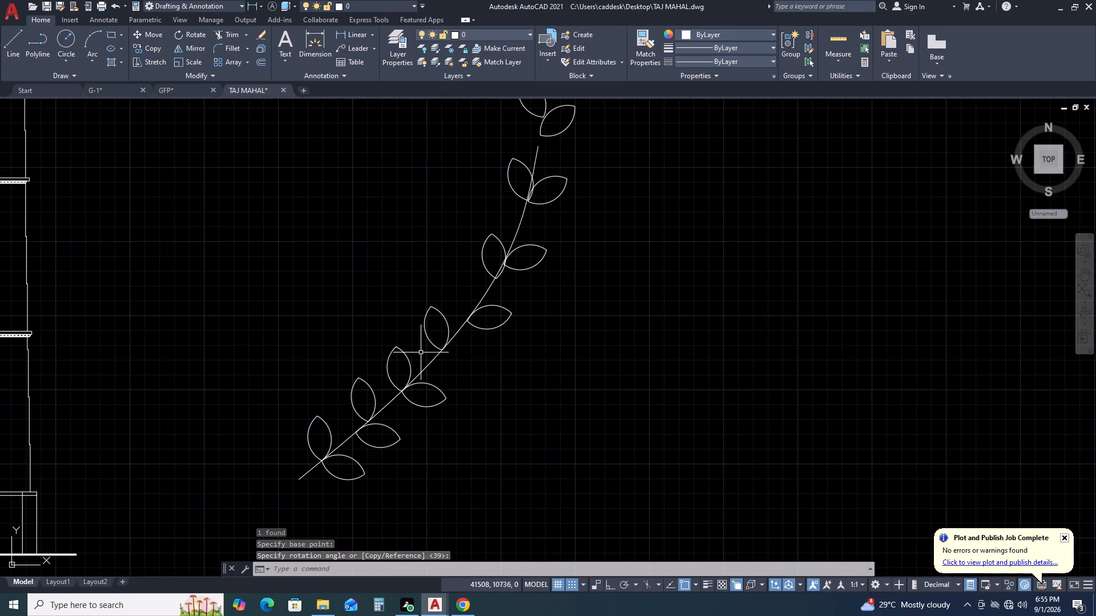
{"action": "scroll", "coordinate": [444, 371], "scroll_direction": "up", "scroll_amount": 2}
{"action": "left_click", "coordinate": [565, 254]}
{"action": "left_click", "coordinate": [529, 287]}
{"action": "middle_click_drag", "start_coordinate": [472, 351], "coordinate": [476, 428]}
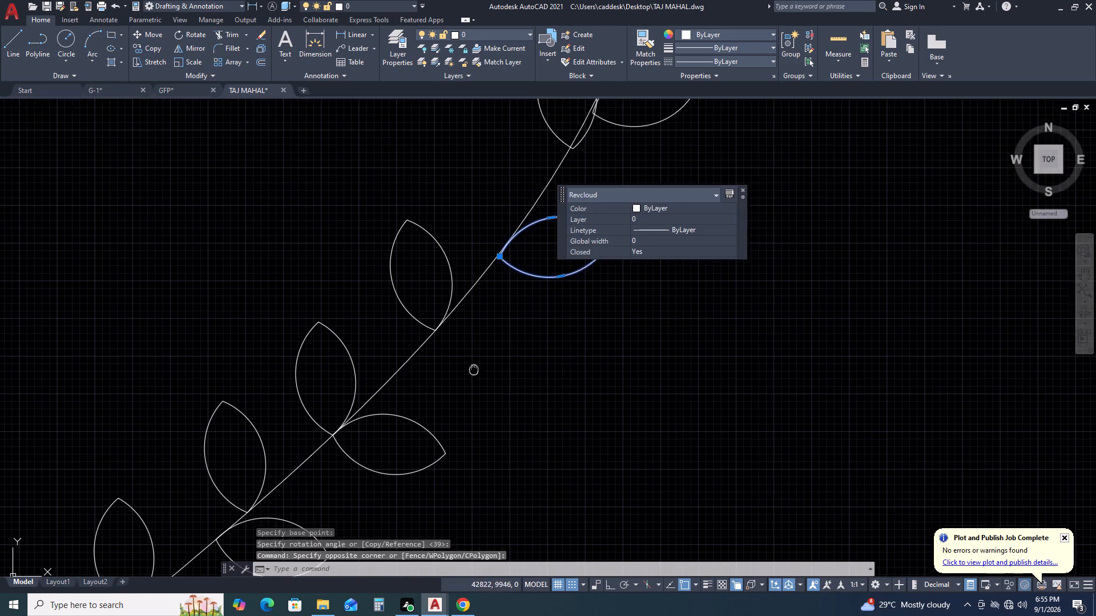
{"action": "middle_click_drag", "start_coordinate": [476, 428], "coordinate": [477, 464]}
{"action": "key", "text": "m"}
{"action": "key", "text": "space"}
{"action": "scroll", "coordinate": [501, 327], "scroll_direction": "up", "scroll_amount": 2}
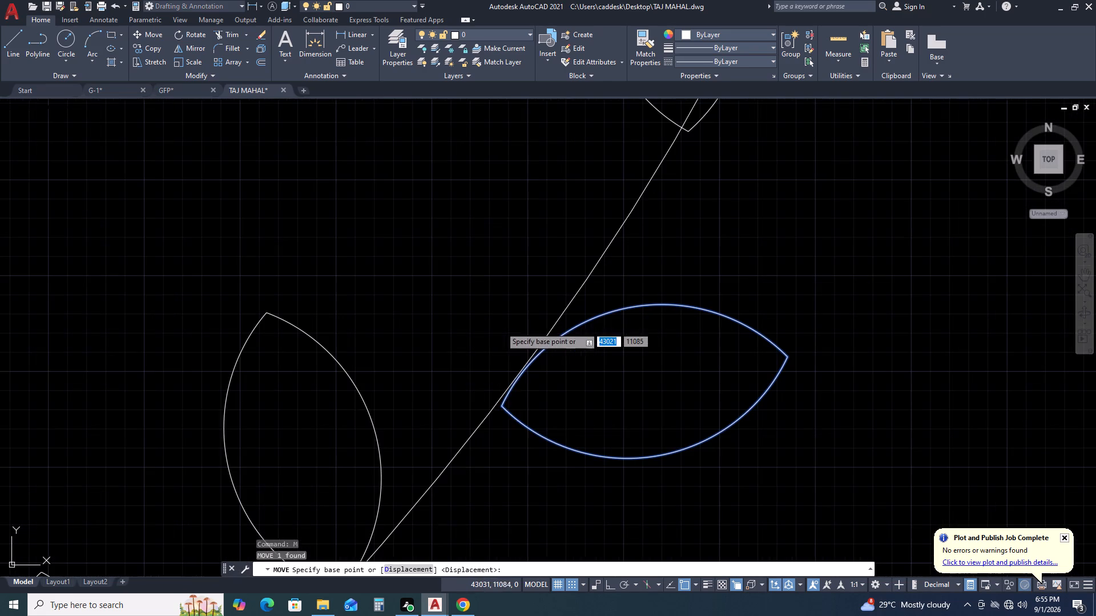
{"action": "left_click", "coordinate": [503, 407]}
{"action": "scroll", "coordinate": [508, 402], "scroll_direction": "down", "scroll_amount": 2}
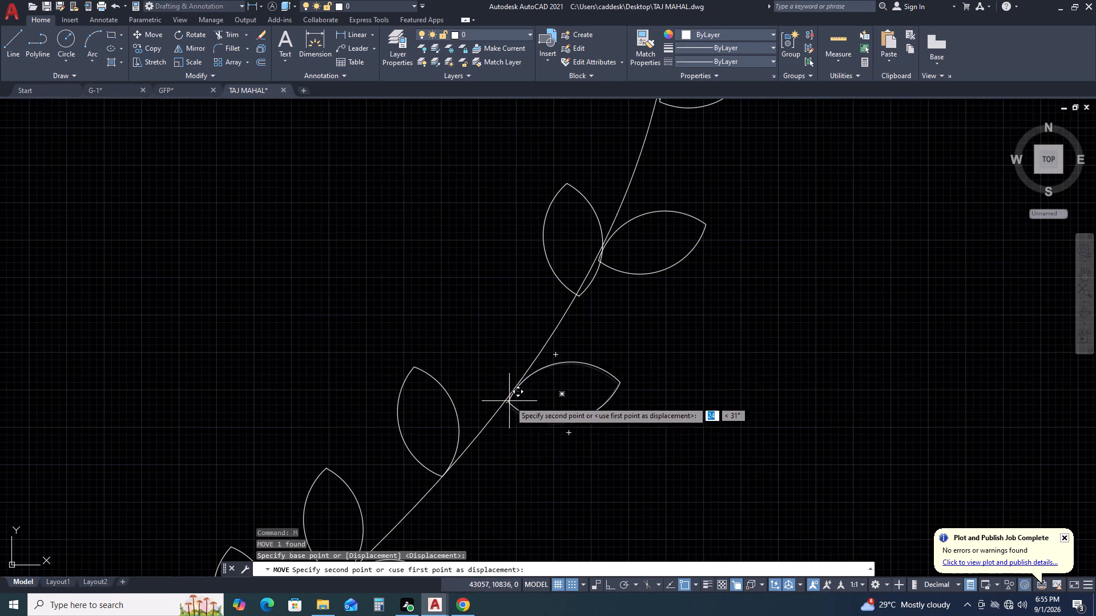
{"action": "scroll", "coordinate": [452, 489], "scroll_direction": "up", "scroll_amount": 2}
{"action": "left_click", "coordinate": [433, 461]}
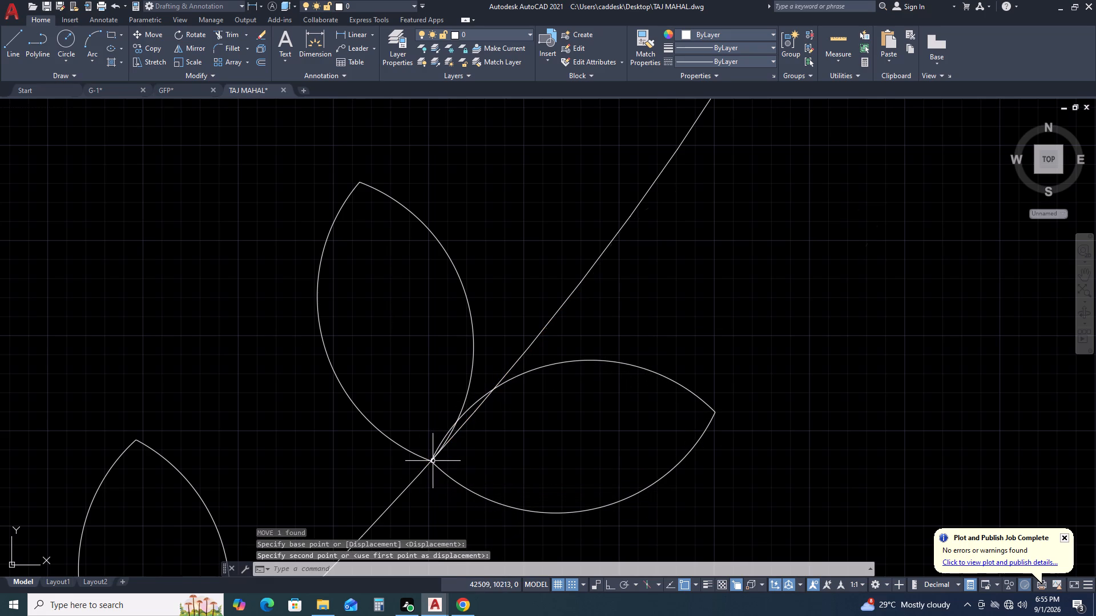
Rotate the fourth right-hand leaf slightly clockwise around its base point, away from the stem.
{"action": "left_click", "coordinate": [708, 310]}
{"action": "left_click", "coordinate": [634, 408]}
{"action": "middle_click_drag", "start_coordinate": [571, 452], "coordinate": [468, 398]}
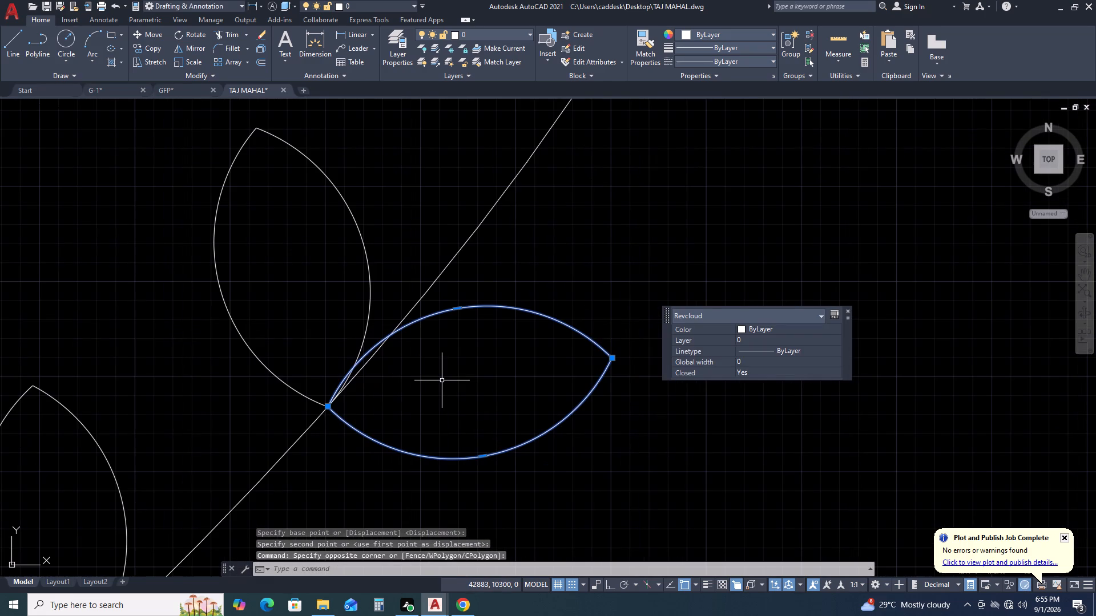
{"action": "key", "text": "r"}
{"action": "key", "text": "o"}
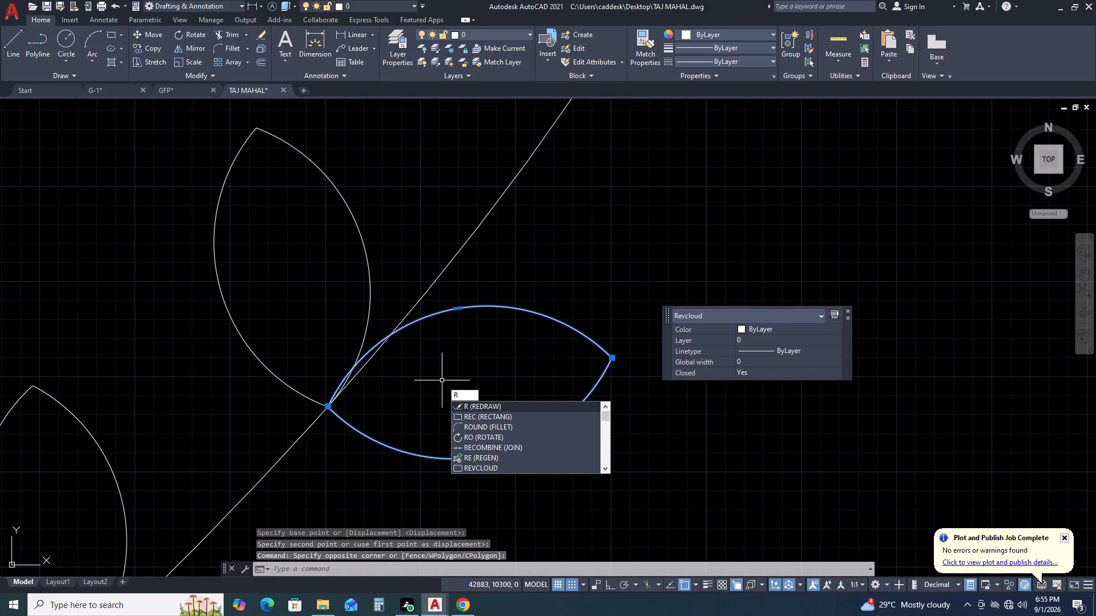
{"action": "key", "text": "space"}
{"action": "scroll", "coordinate": [327, 411], "scroll_direction": "up", "scroll_amount": 2}
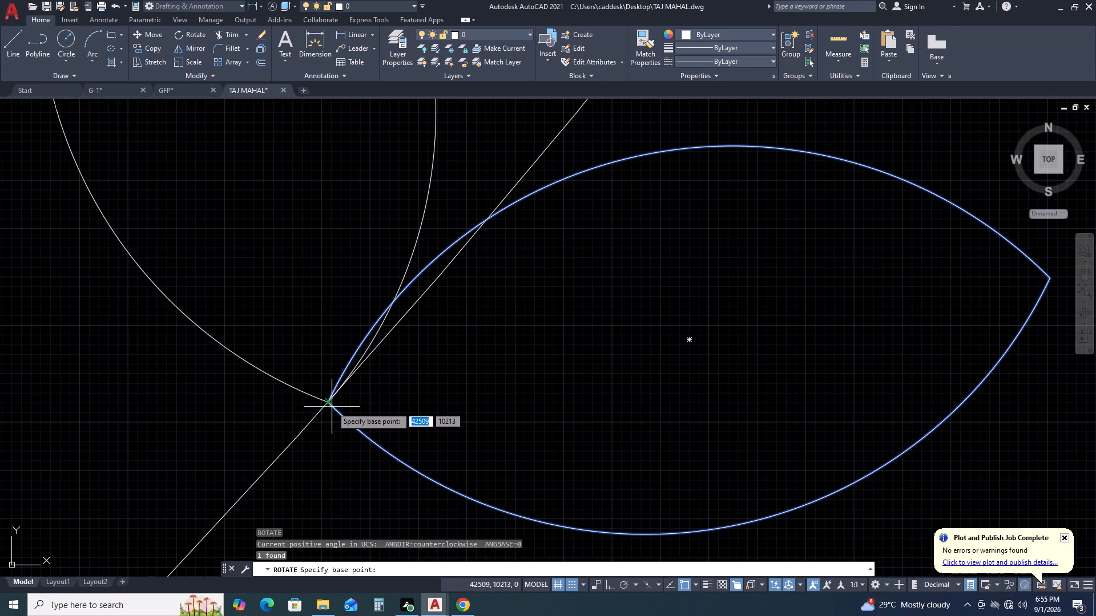
{"action": "left_click", "coordinate": [332, 404]}
{"action": "scroll", "coordinate": [339, 402], "scroll_direction": "down", "scroll_amount": 1}
{"action": "scroll", "coordinate": [444, 396], "scroll_direction": "down", "scroll_amount": 2}
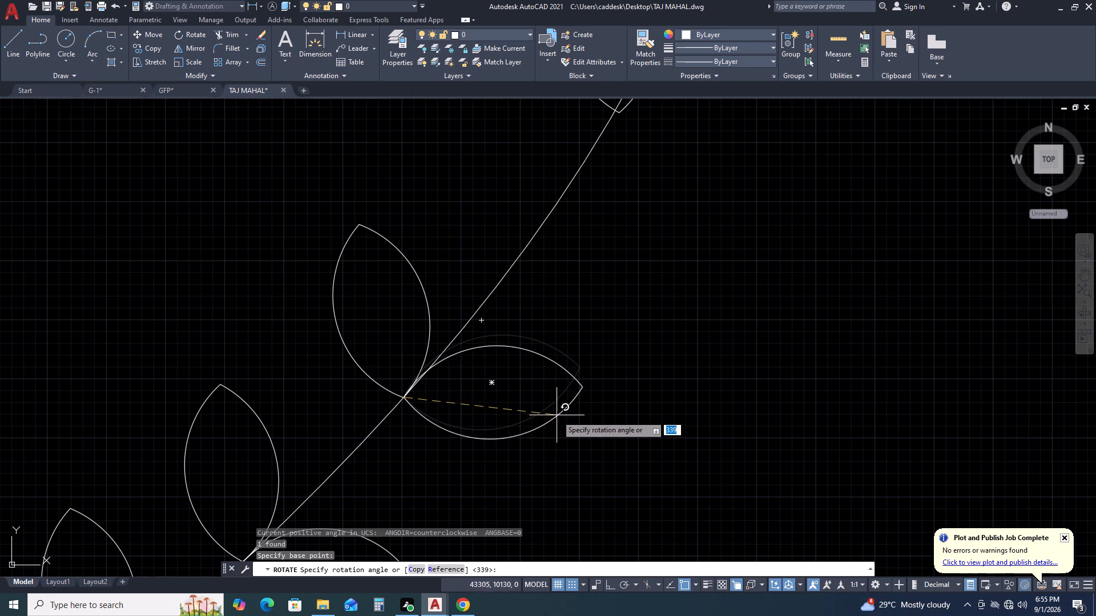
{"action": "scroll", "coordinate": [562, 418], "scroll_direction": "down", "scroll_amount": 1}
{"action": "scroll", "coordinate": [607, 436], "scroll_direction": "down", "scroll_amount": 1}
{"action": "middle_click_drag", "start_coordinate": [655, 447], "coordinate": [605, 406]}
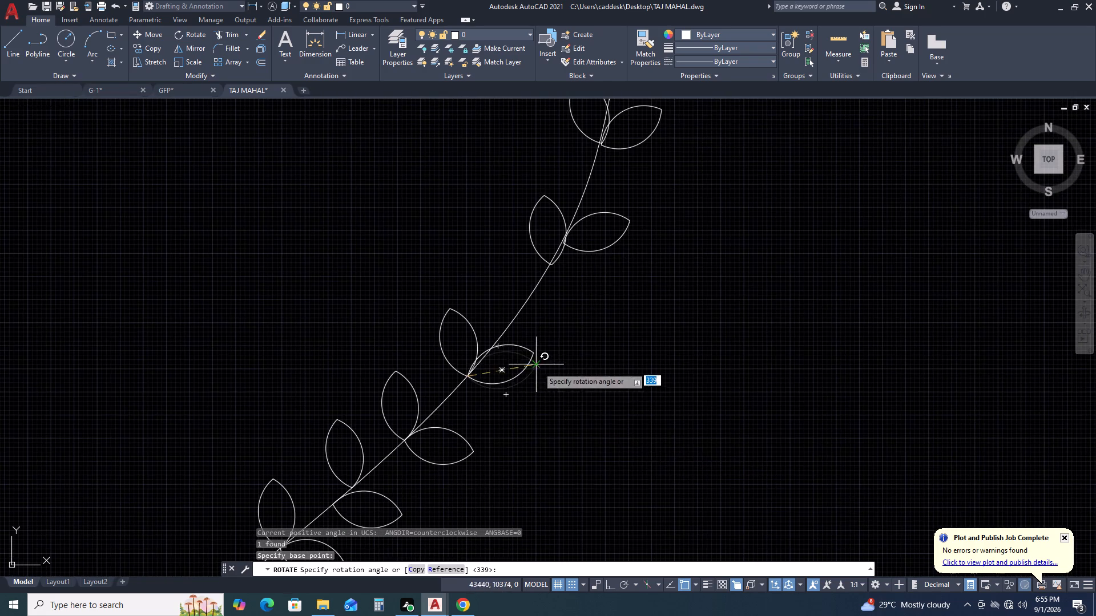
{"action": "scroll", "coordinate": [589, 390], "scroll_direction": "up", "scroll_amount": 1}
{"action": "middle_click_drag", "start_coordinate": [618, 402], "coordinate": [615, 387]}
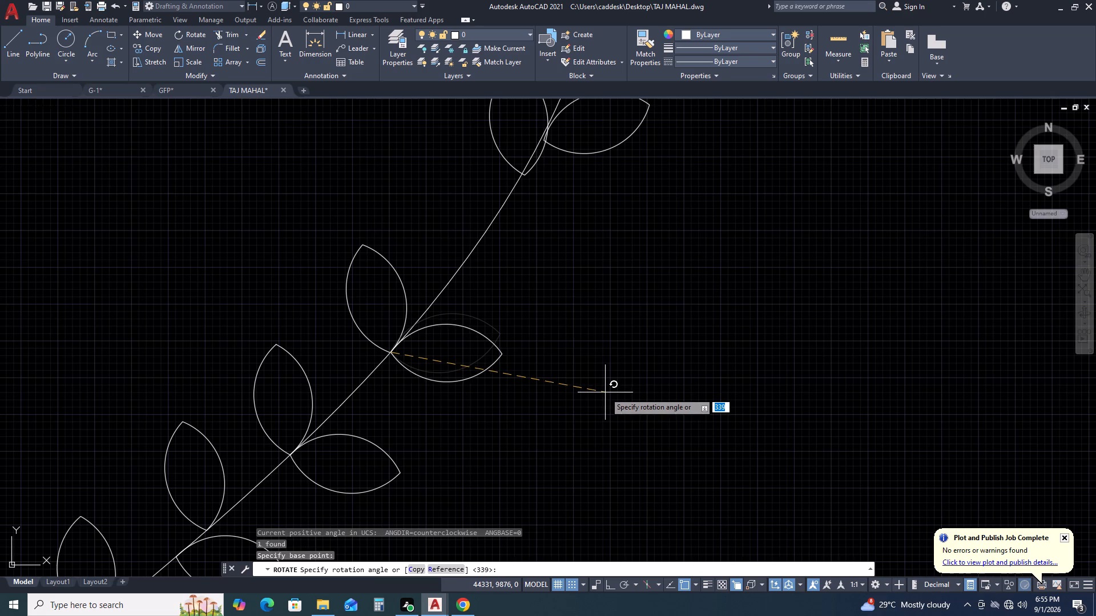
{"action": "scroll", "coordinate": [605, 392], "scroll_direction": "up", "scroll_amount": 1}
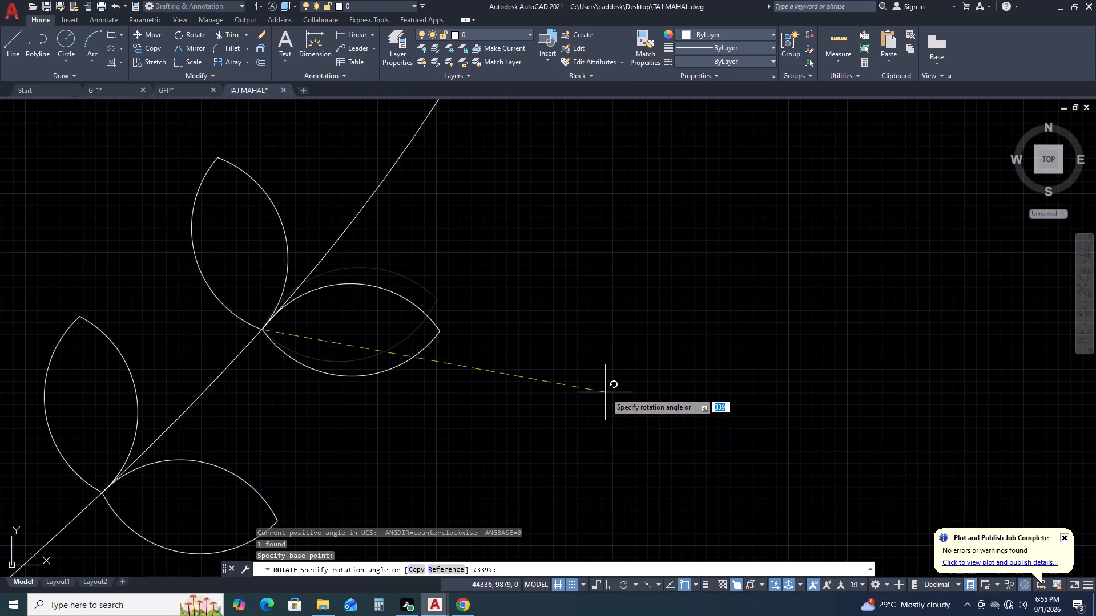
{"action": "scroll", "coordinate": [584, 402], "scroll_direction": "up", "scroll_amount": 1}
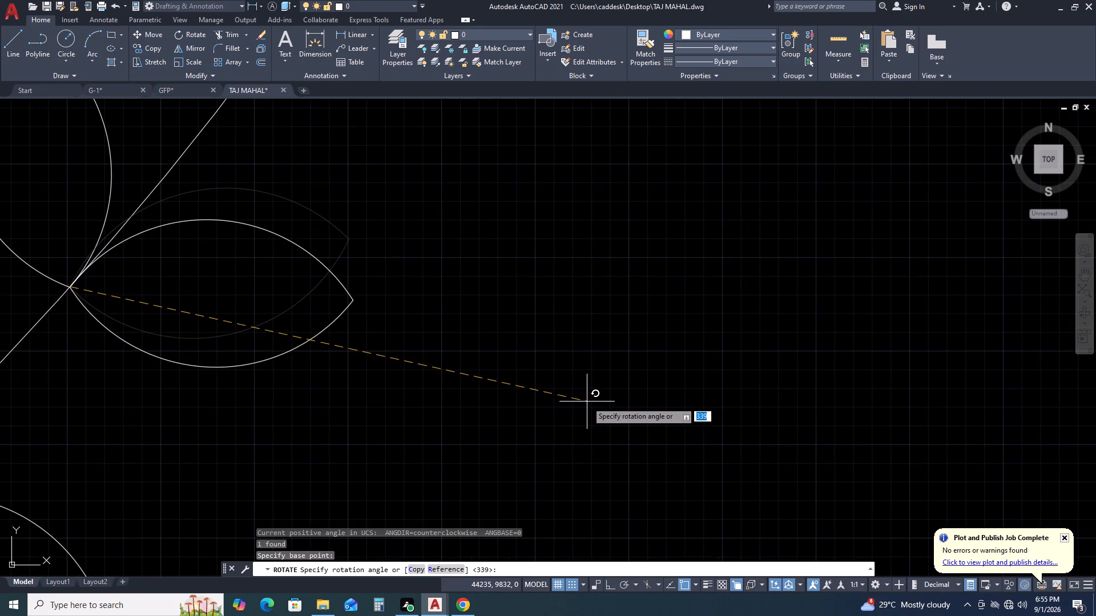
{"action": "left_click", "coordinate": [587, 402]}
Move the fifth right-hand leaf down the stem by its base point, placing it between the fourth and fifth left-hand leaves.
{"action": "scroll", "coordinate": [366, 367], "scroll_direction": "down", "scroll_amount": 4}
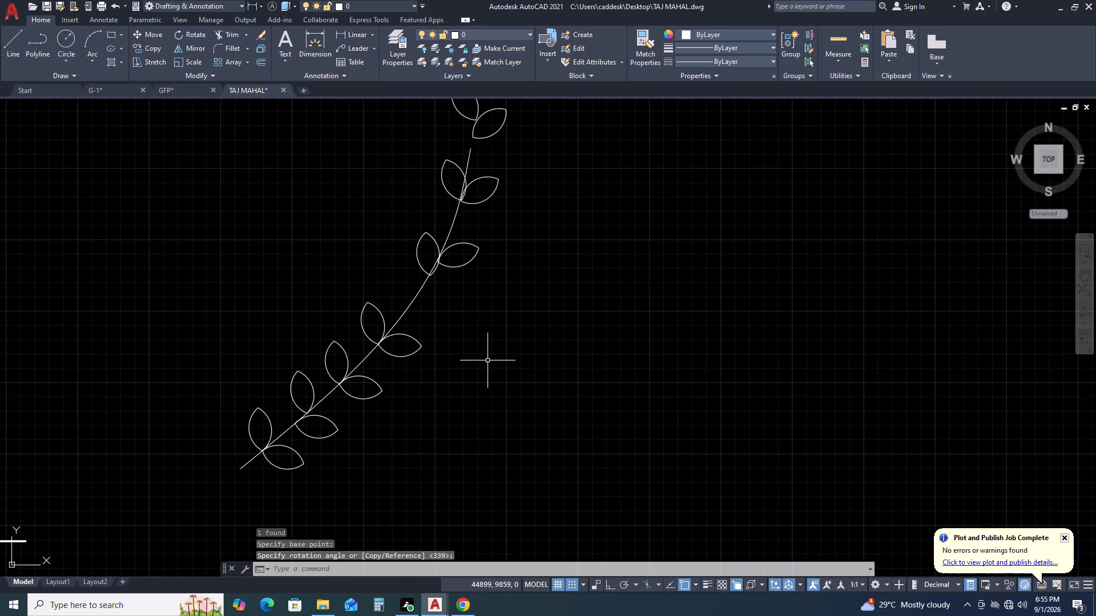
{"action": "scroll", "coordinate": [488, 360], "scroll_direction": "down", "scroll_amount": 2}
{"action": "middle_click_drag", "start_coordinate": [574, 431], "coordinate": [585, 447]}
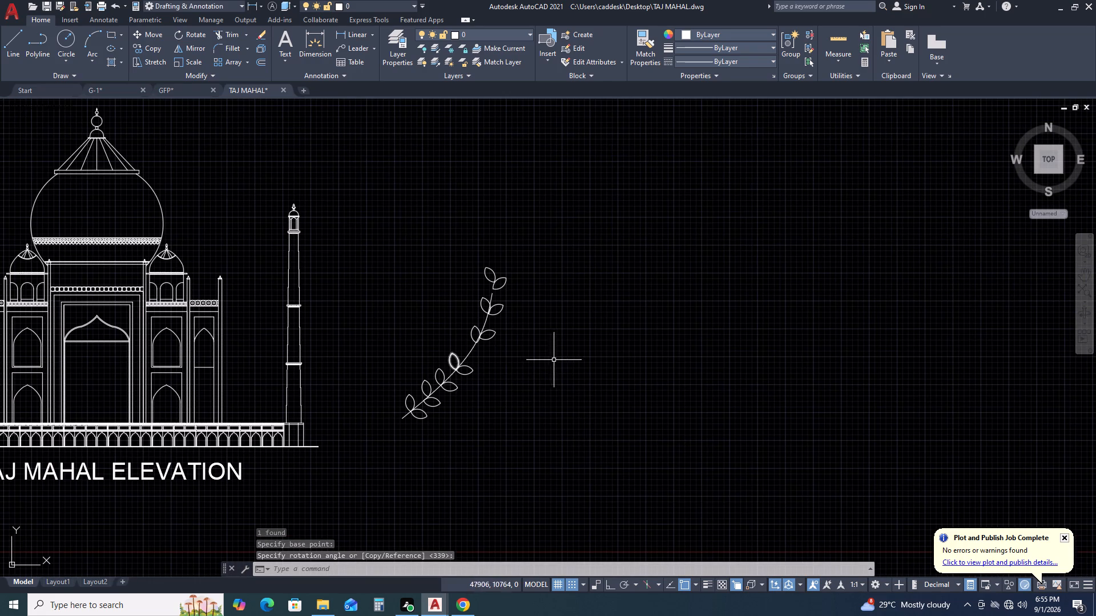
{"action": "scroll", "coordinate": [545, 356], "scroll_direction": "up", "scroll_amount": 2}
{"action": "middle_click_drag", "start_coordinate": [451, 360], "coordinate": [536, 427]}
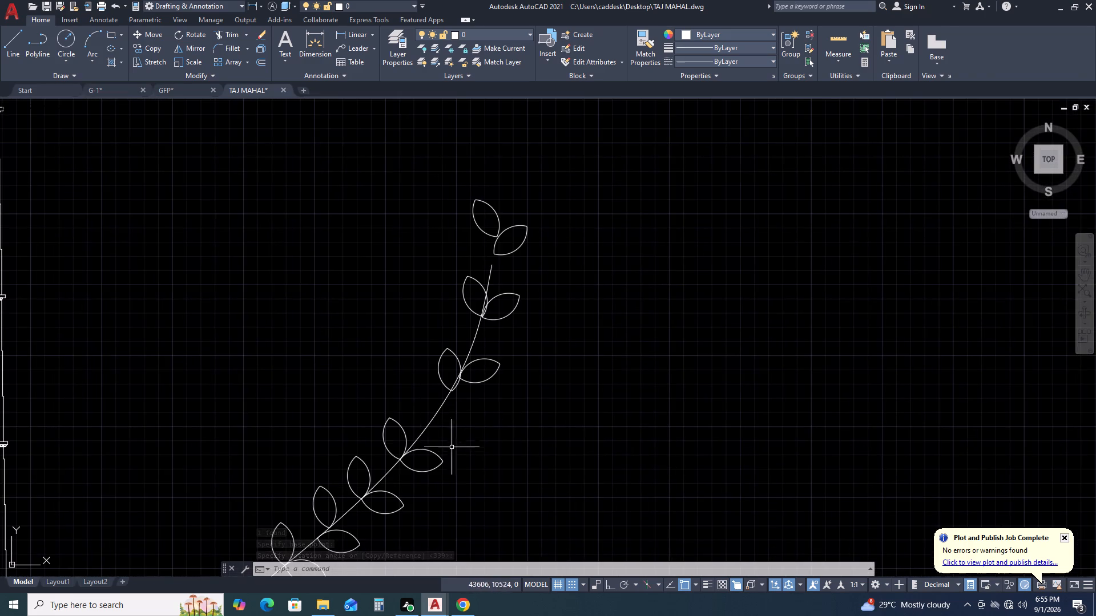
{"action": "scroll", "coordinate": [470, 459], "scroll_direction": "up", "scroll_amount": 1}
{"action": "middle_click_drag", "start_coordinate": [472, 460], "coordinate": [474, 396]}
{"action": "middle_click", "coordinate": [477, 382]}
{"action": "scroll", "coordinate": [376, 372], "scroll_direction": "down", "scroll_amount": 2}
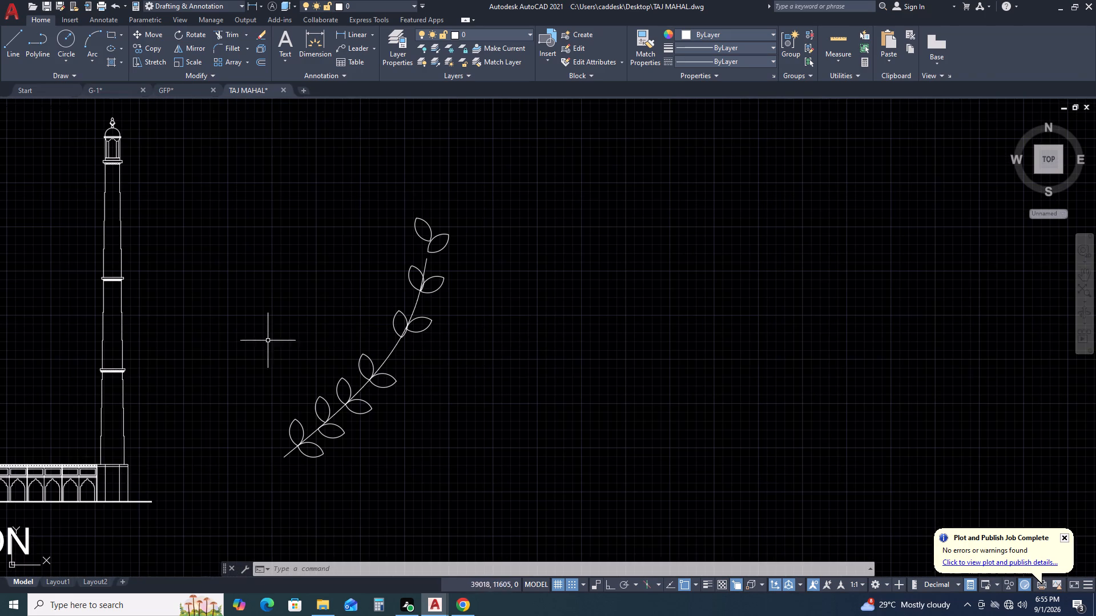
{"action": "middle_click_drag", "start_coordinate": [358, 335], "coordinate": [445, 315]}
{"action": "scroll", "coordinate": [579, 301], "scroll_direction": "up", "scroll_amount": 2}
{"action": "middle_click_drag", "start_coordinate": [370, 326], "coordinate": [469, 318]}
{"action": "middle_click", "coordinate": [474, 317]}
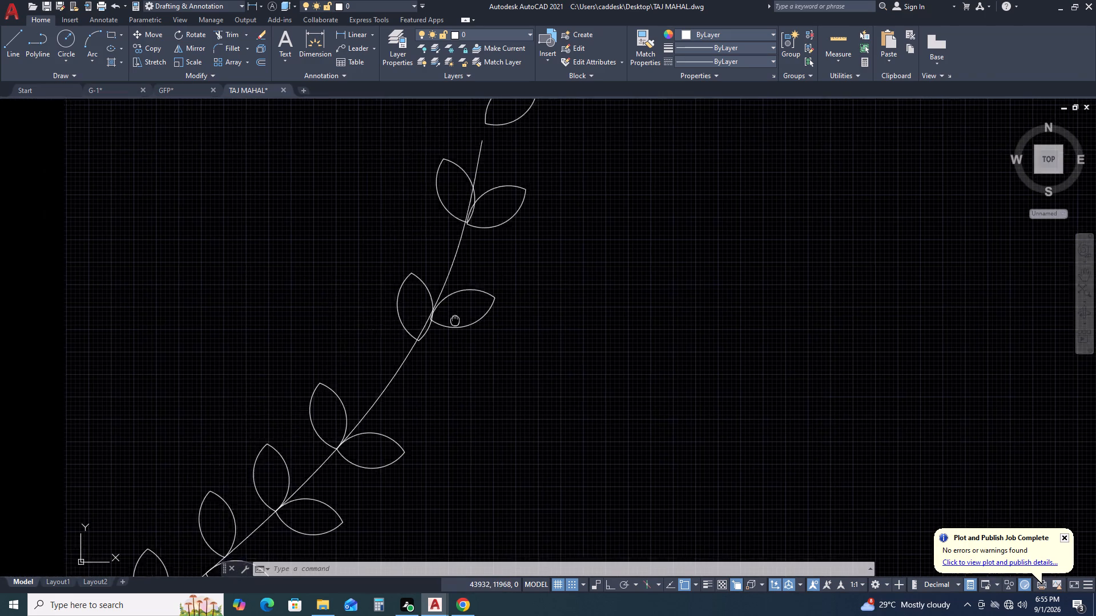
{"action": "scroll", "coordinate": [453, 338], "scroll_direction": "up", "scroll_amount": 2}
{"action": "left_click", "coordinate": [557, 294]}
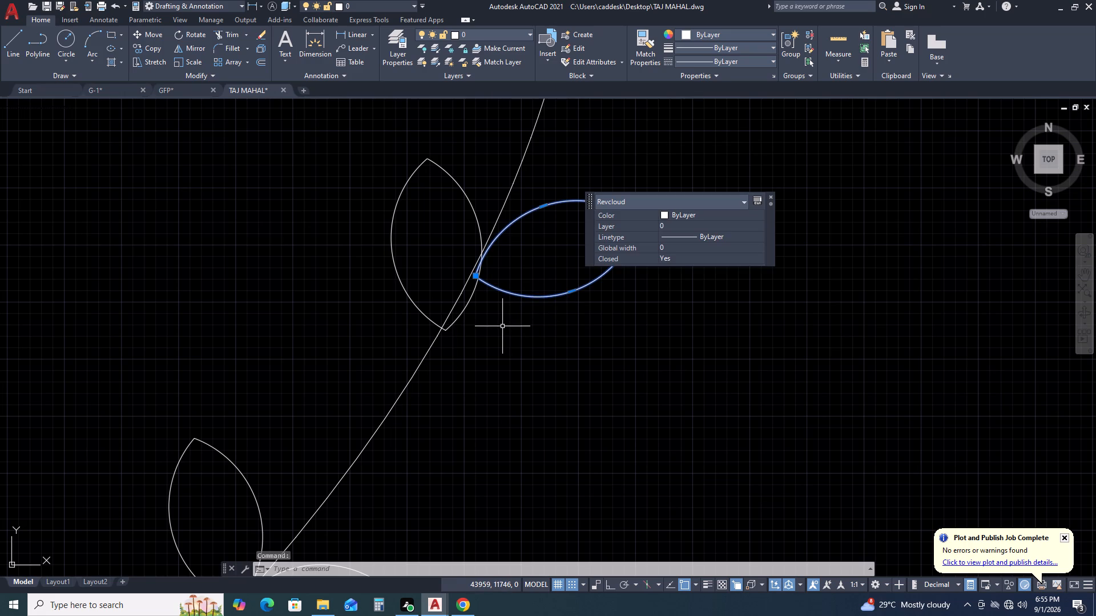
{"action": "key", "text": "m"}
{"action": "key", "text": "space"}
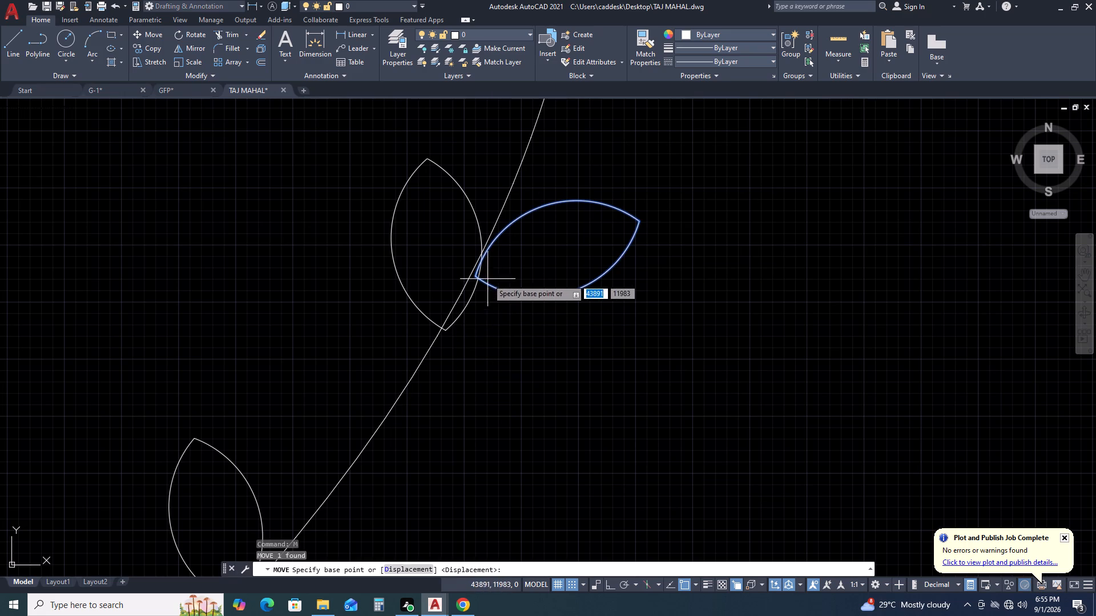
{"action": "scroll", "coordinate": [486, 277], "scroll_direction": "up", "scroll_amount": 2}
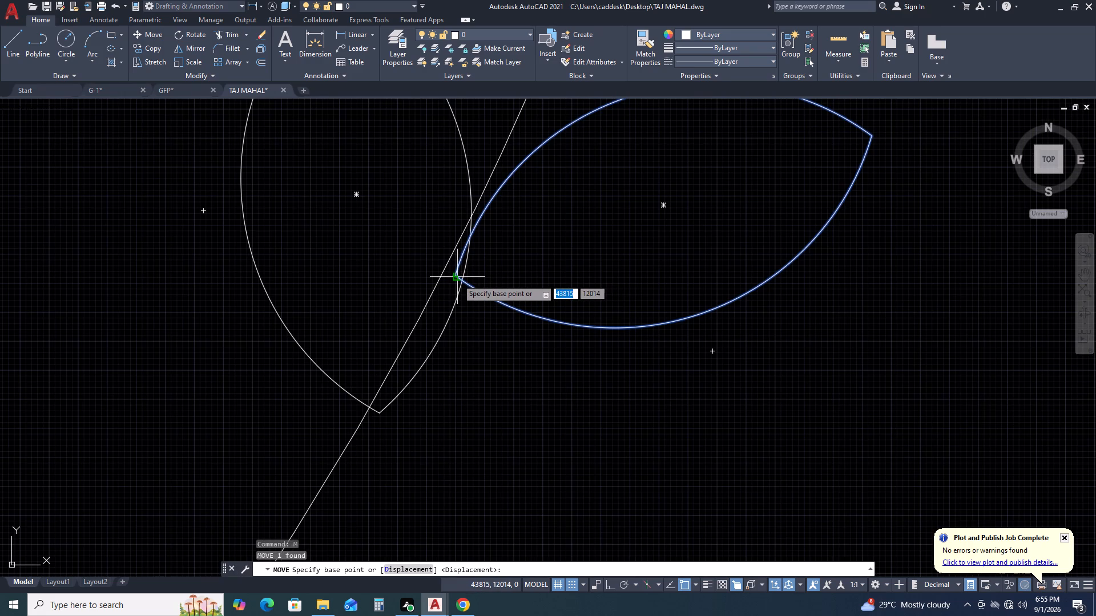
{"action": "left_click", "coordinate": [457, 278]}
{"action": "scroll", "coordinate": [527, 278], "scroll_direction": "down", "scroll_amount": 1}
{"action": "scroll", "coordinate": [534, 346], "scroll_direction": "down", "scroll_amount": 4}
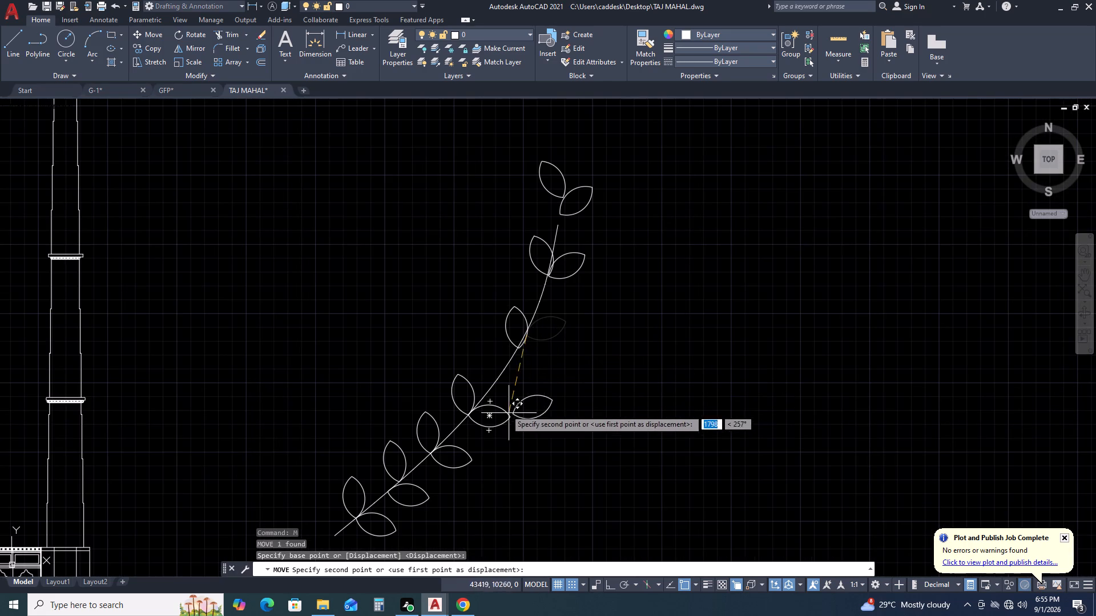
{"action": "double_click", "coordinate": [502, 376]}
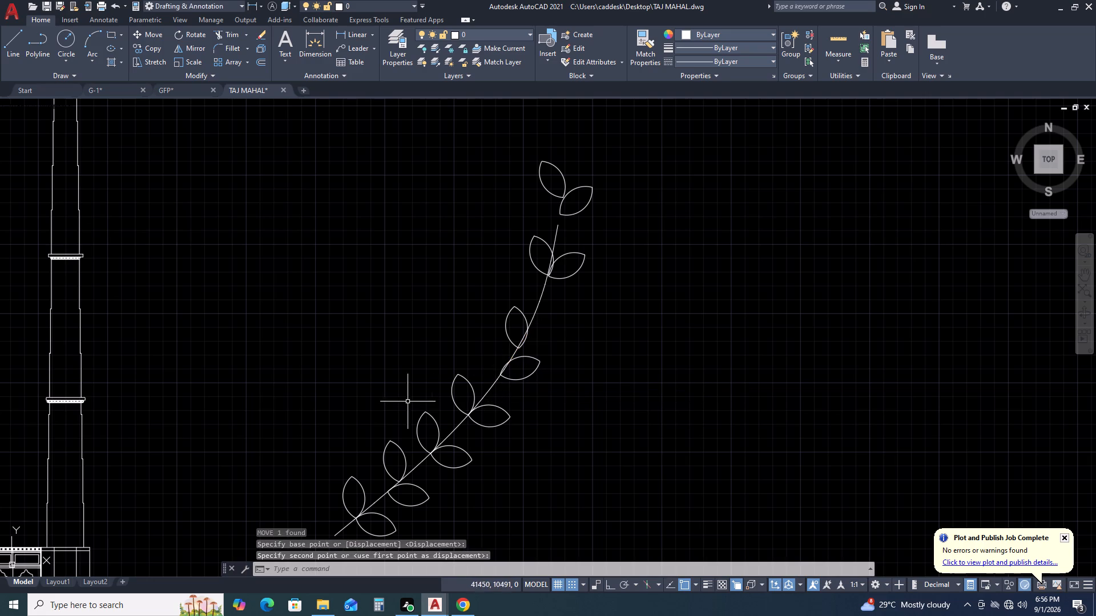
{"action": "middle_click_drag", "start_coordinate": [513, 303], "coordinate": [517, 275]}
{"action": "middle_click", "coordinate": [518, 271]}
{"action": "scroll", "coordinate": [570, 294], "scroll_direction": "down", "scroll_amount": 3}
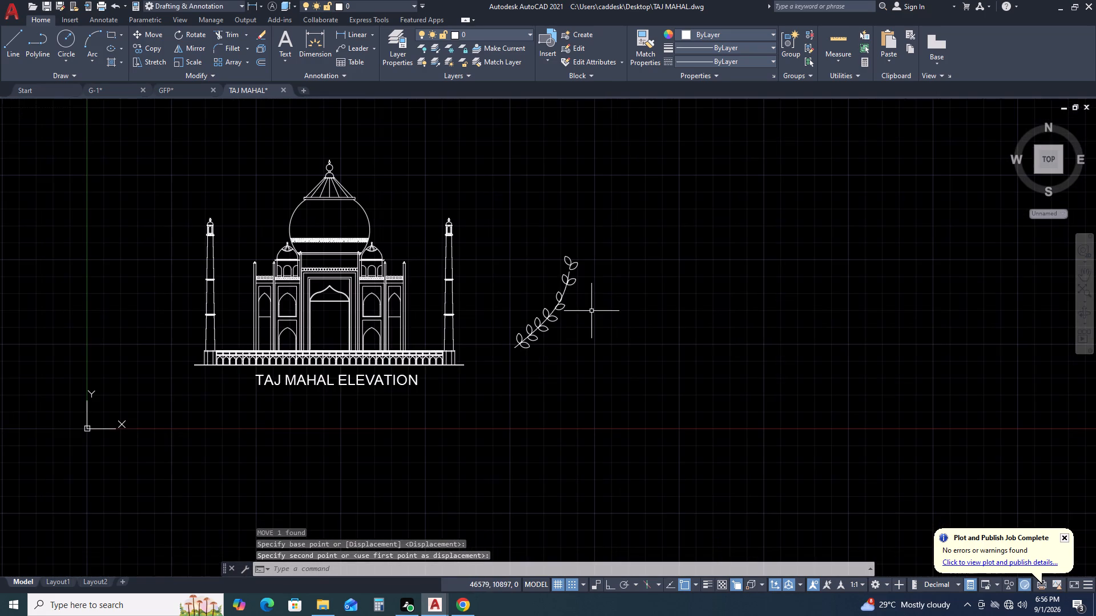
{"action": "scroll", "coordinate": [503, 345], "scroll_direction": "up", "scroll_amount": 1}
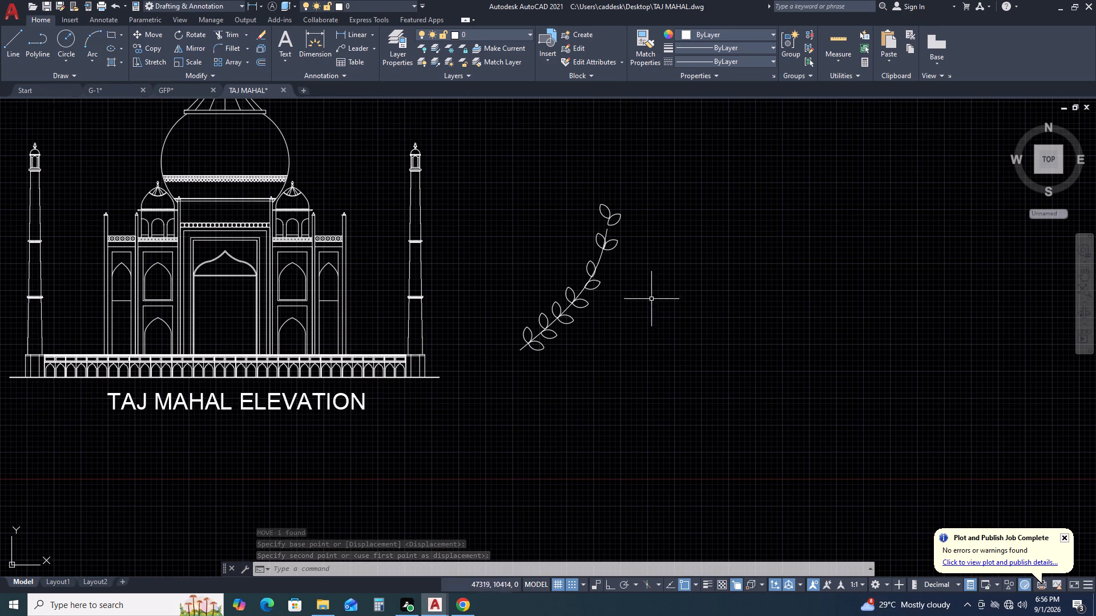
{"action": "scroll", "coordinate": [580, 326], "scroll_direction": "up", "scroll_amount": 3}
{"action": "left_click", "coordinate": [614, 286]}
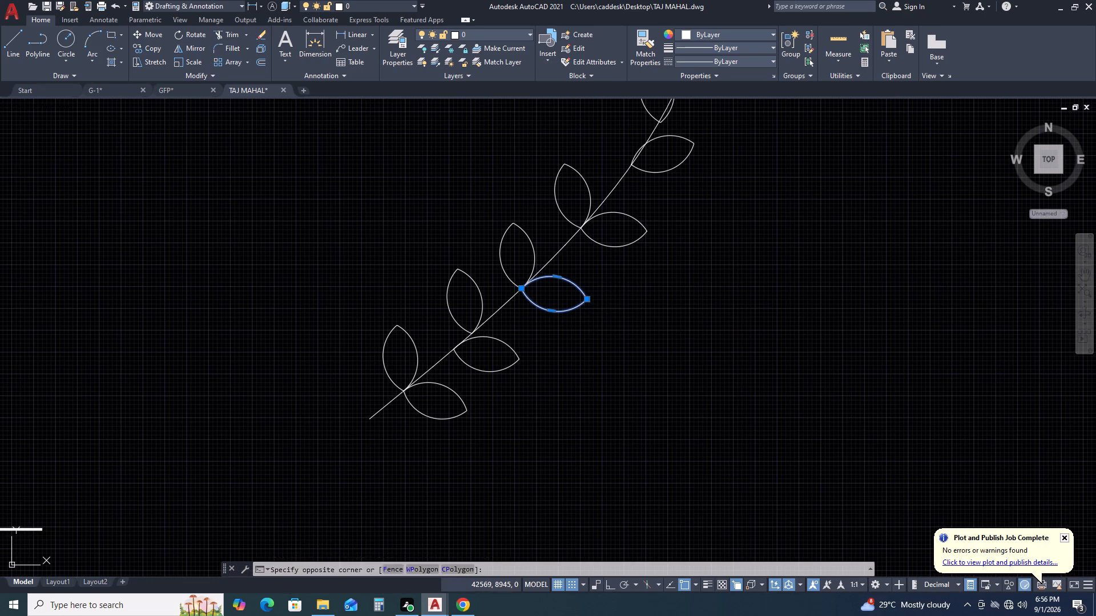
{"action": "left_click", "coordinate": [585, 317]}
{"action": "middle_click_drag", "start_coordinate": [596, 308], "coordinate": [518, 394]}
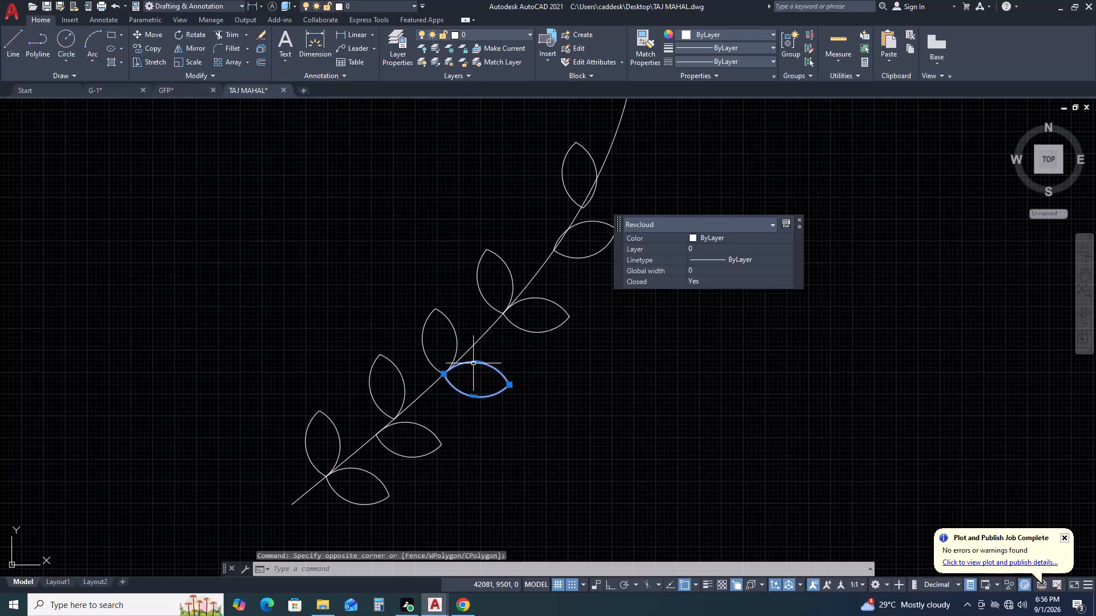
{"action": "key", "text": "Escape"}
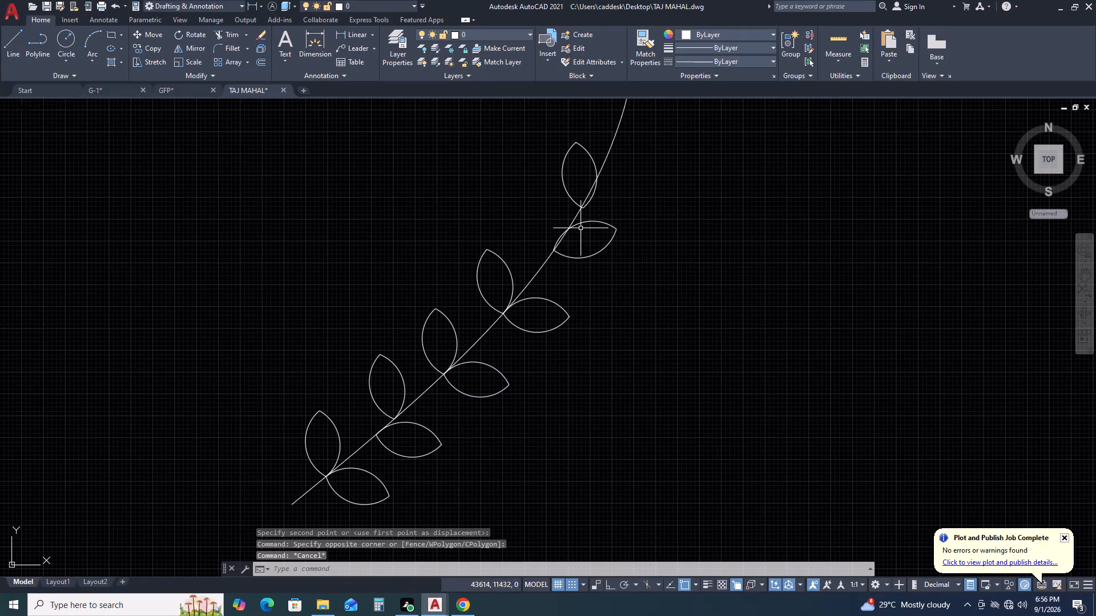
Move the fifth right-hand leaf slightly by its base point so that point sits exactly on the spline.
{"action": "scroll", "coordinate": [582, 225], "scroll_direction": "up", "scroll_amount": 2}
{"action": "left_click", "coordinate": [695, 214]}
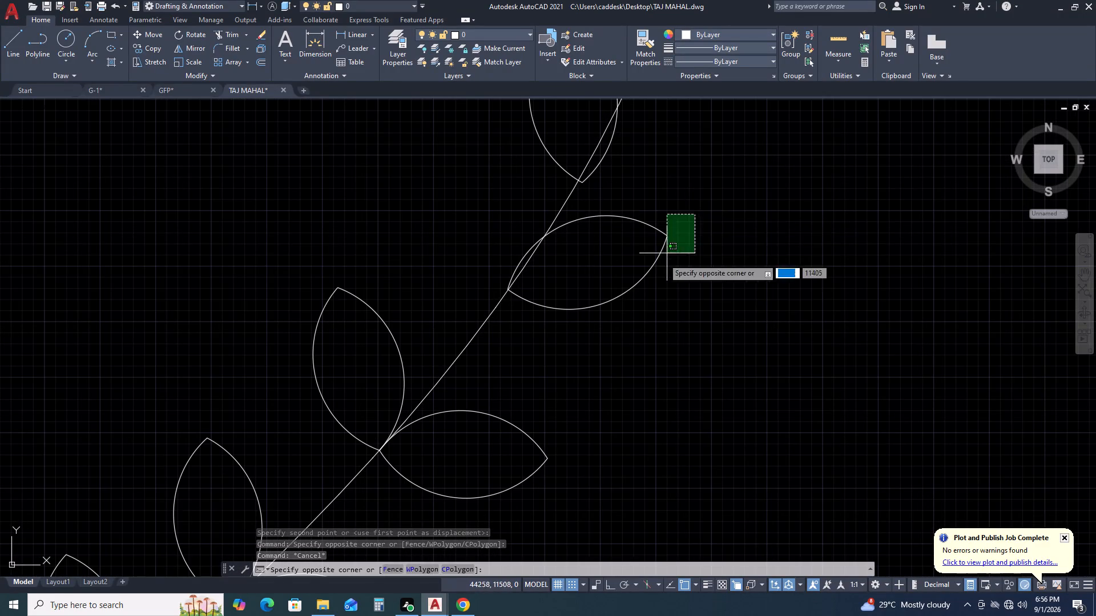
{"action": "left_click", "coordinate": [650, 277]}
{"action": "middle_click_drag", "start_coordinate": [605, 317], "coordinate": [555, 380]}
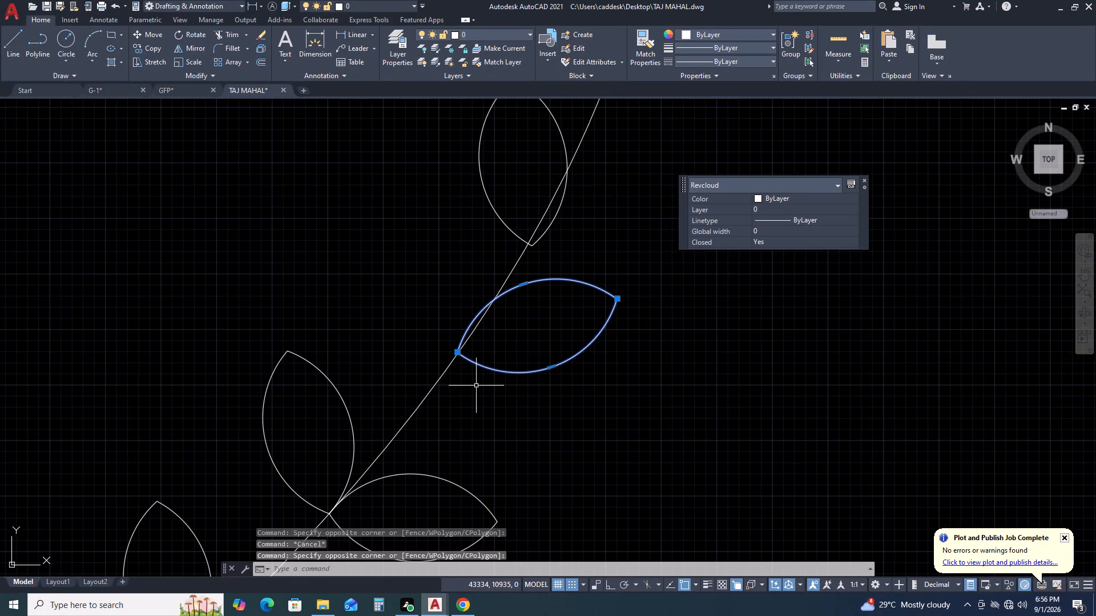
{"action": "type", "text": "M"}
{"action": "key", "text": "space"}
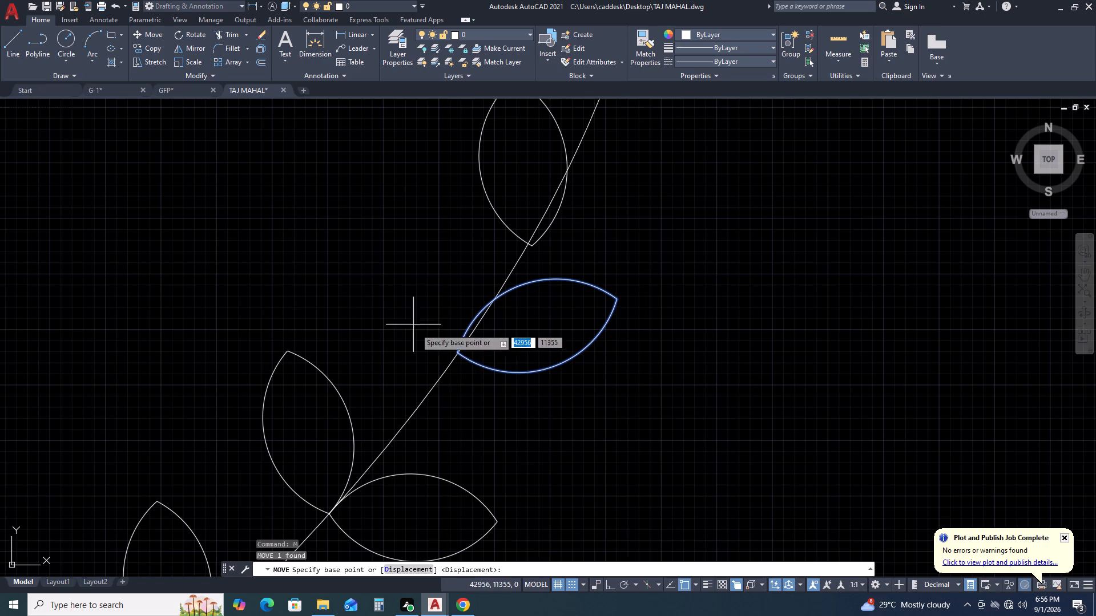
{"action": "scroll", "coordinate": [456, 358], "scroll_direction": "up", "scroll_amount": 7}
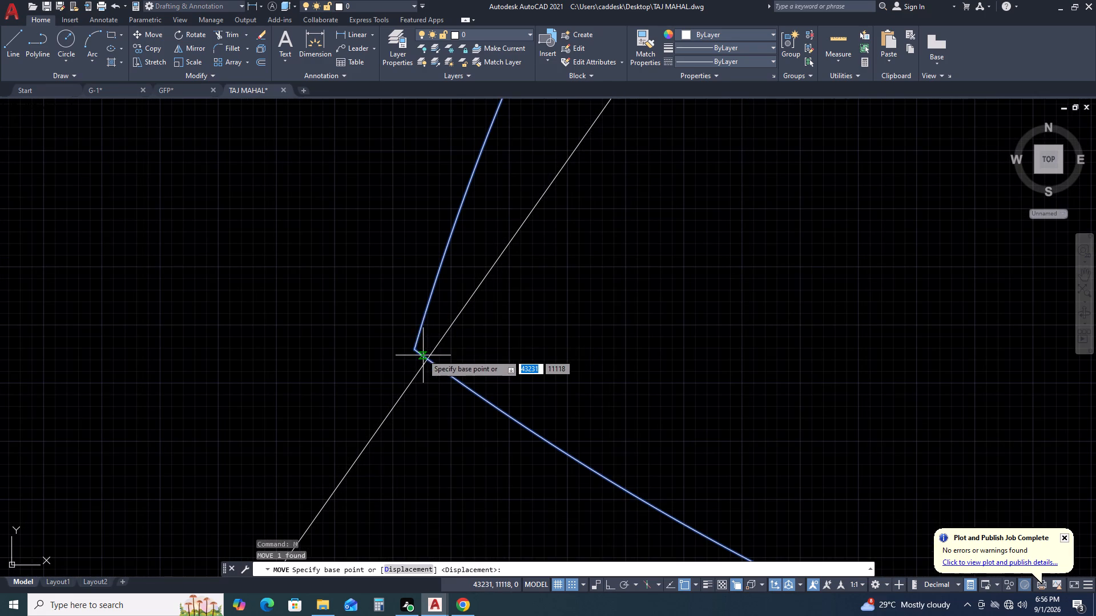
{"action": "left_click", "coordinate": [413, 349]}
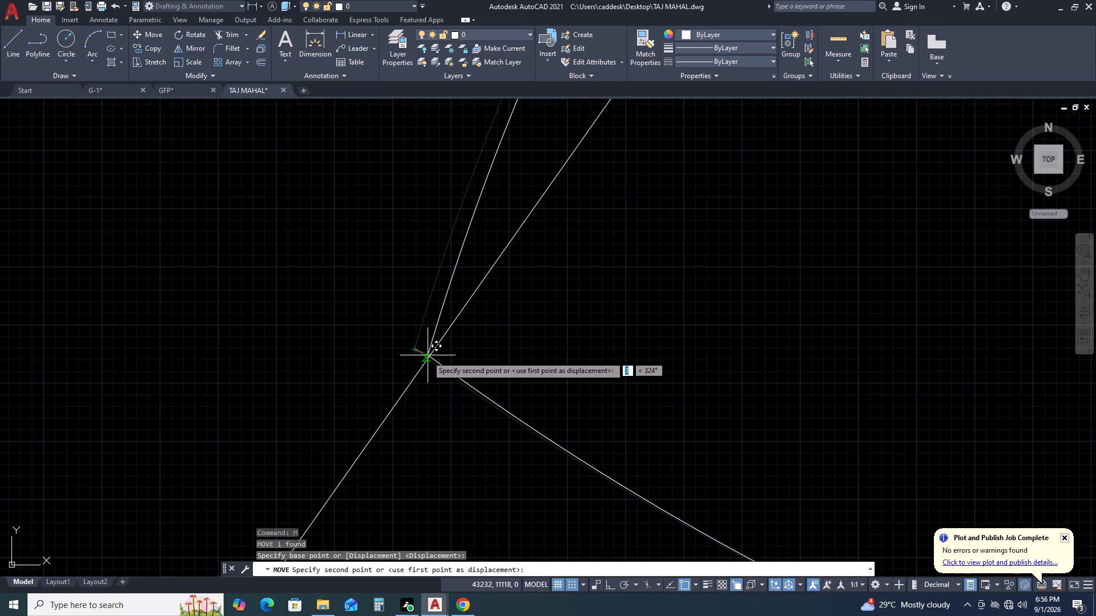
{"action": "left_click", "coordinate": [427, 356]}
Turn off grid snap while trying to mirror the fifth right-hand leaf about a line through its base point.
{"action": "scroll", "coordinate": [461, 364], "scroll_direction": "down", "scroll_amount": 1}
{"action": "left_click", "coordinate": [487, 364]}
{"action": "left_click", "coordinate": [464, 391]}
{"action": "scroll", "coordinate": [437, 380], "scroll_direction": "up", "scroll_amount": 2}
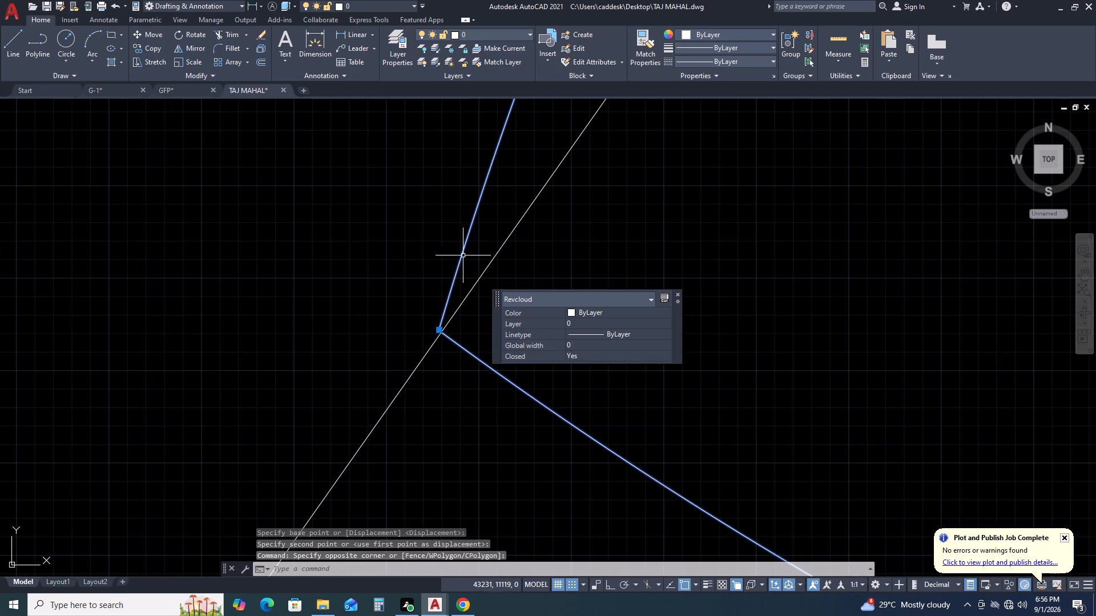
{"action": "left_click", "coordinate": [190, 46]}
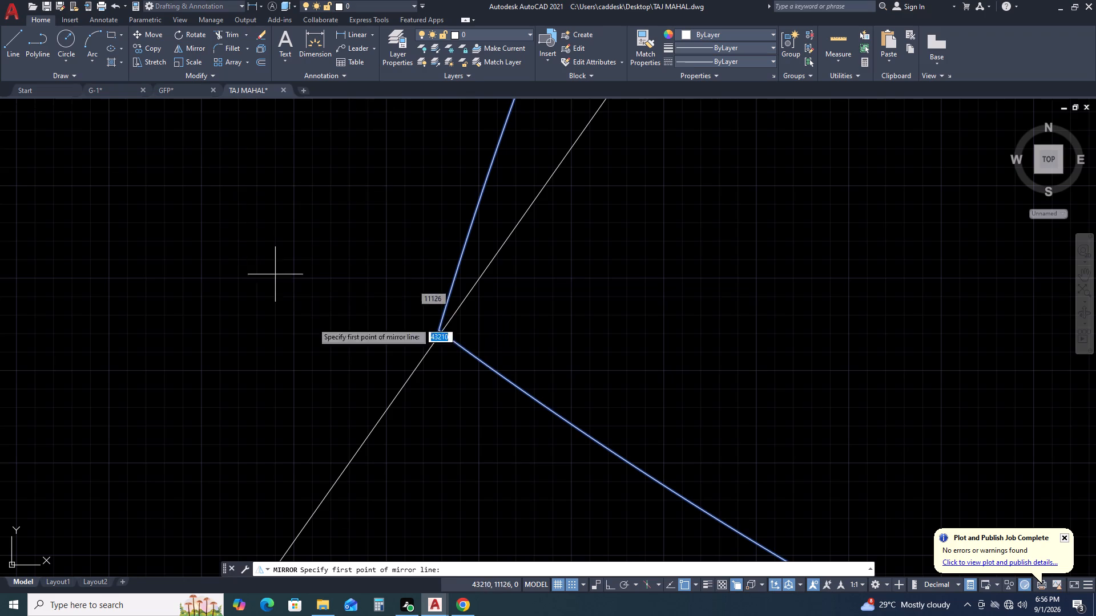
{"action": "scroll", "coordinate": [453, 317], "scroll_direction": "up", "scroll_amount": 4}
{"action": "scroll", "coordinate": [381, 376], "scroll_direction": "up", "scroll_amount": 2}
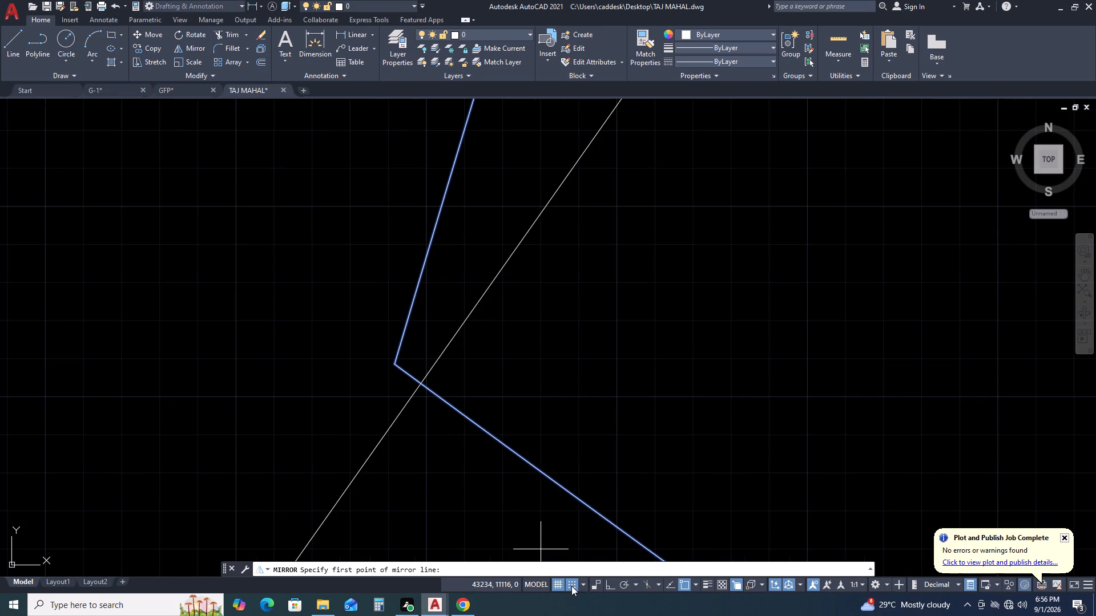
{"action": "left_click", "coordinate": [571, 586]}
{"action": "left_click", "coordinate": [391, 366]}
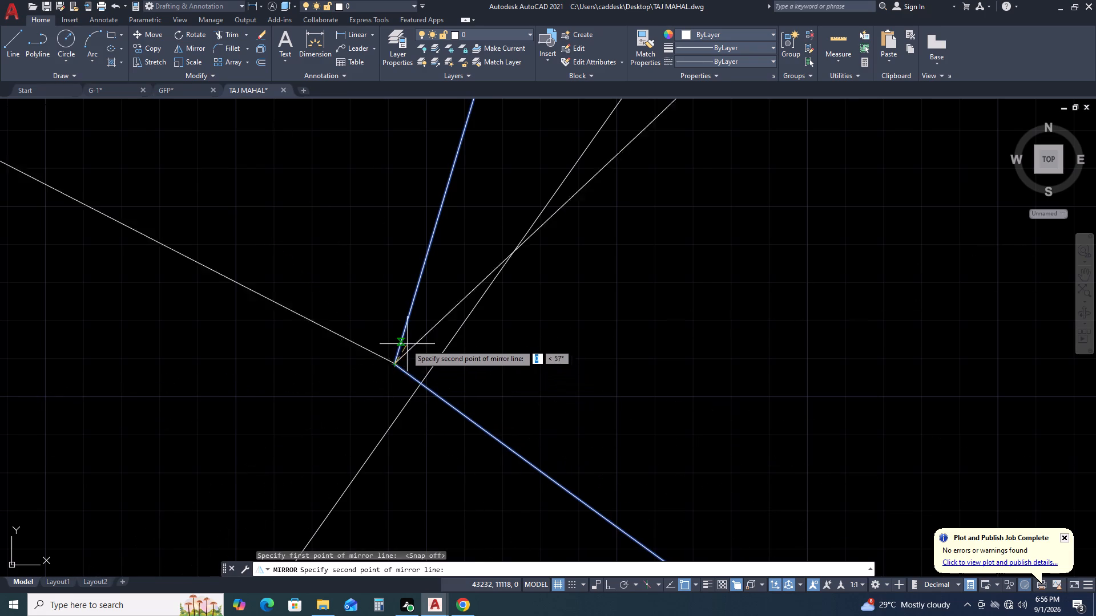
{"action": "left_click", "coordinate": [530, 342]}
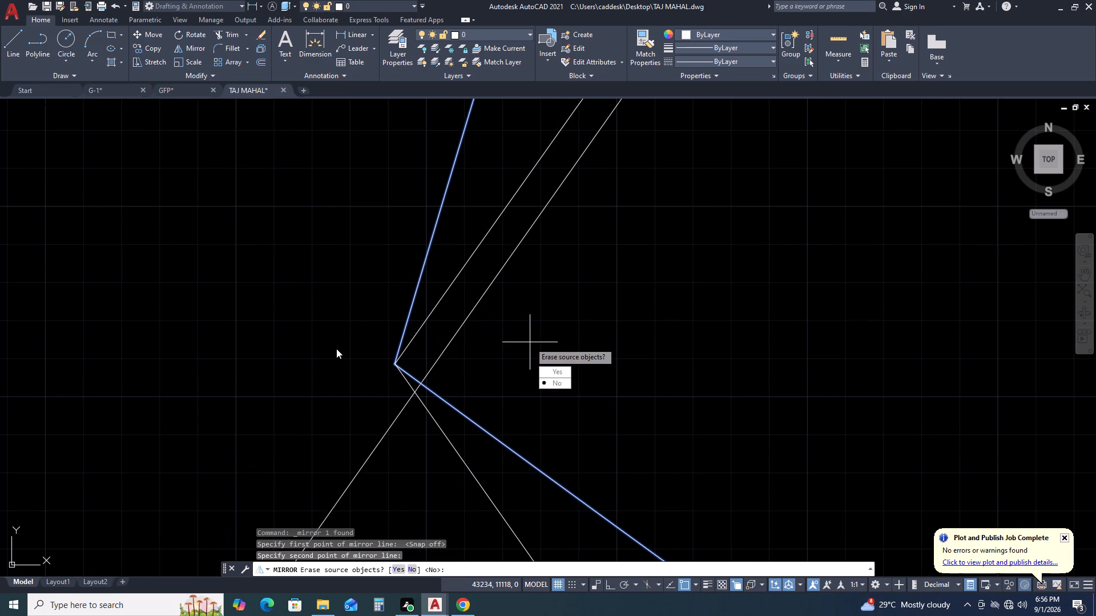
{"action": "key", "text": "Escape"}
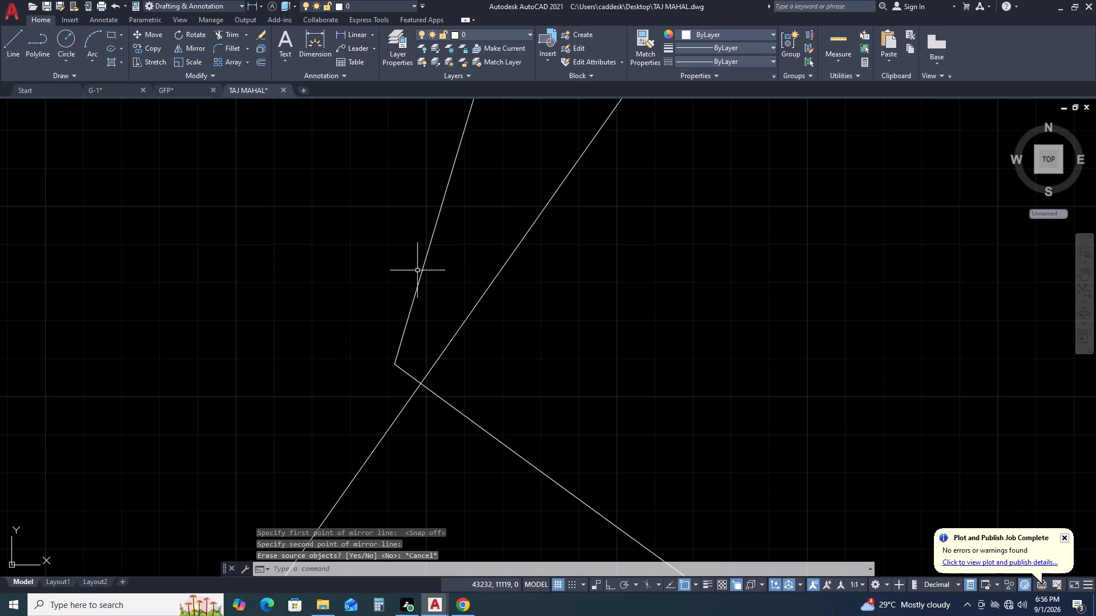
Move the fifth right-hand leaf by its base point down the spline, placing it closer to the fourth leaf pair.
{"action": "double_click", "coordinate": [144, 36]}
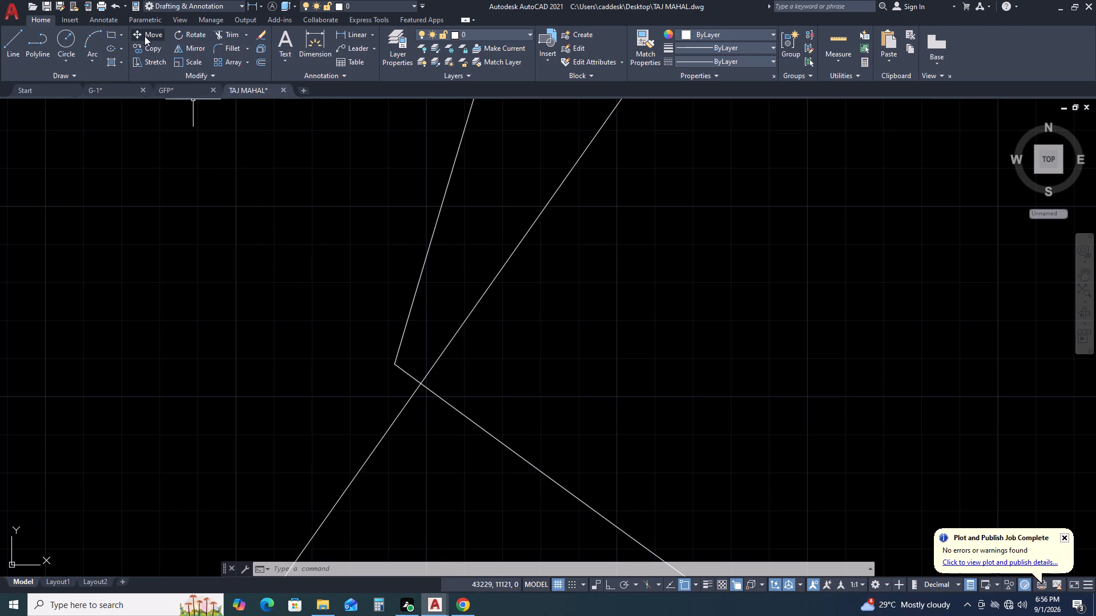
{"action": "left_click", "coordinate": [404, 329]}
{"action": "right_click", "coordinate": [404, 328]}
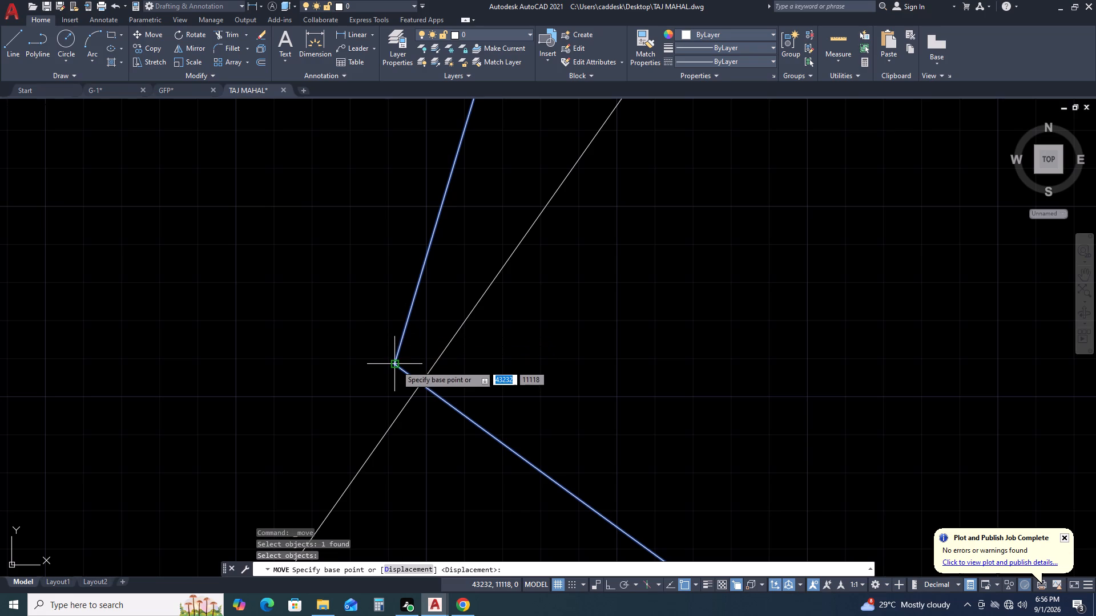
{"action": "left_click", "coordinate": [395, 368]}
{"action": "scroll", "coordinate": [429, 360], "scroll_direction": "down", "scroll_amount": 2}
{"action": "scroll", "coordinate": [543, 338], "scroll_direction": "down", "scroll_amount": 3}
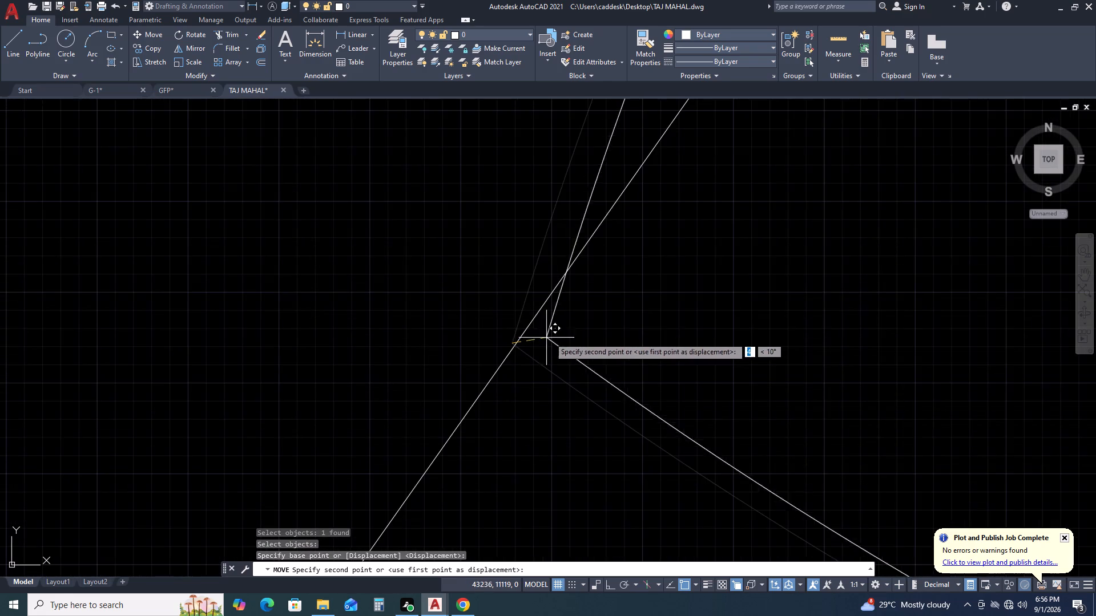
{"action": "scroll", "coordinate": [620, 313], "scroll_direction": "down", "scroll_amount": 4}
{"action": "scroll", "coordinate": [585, 355], "scroll_direction": "down", "scroll_amount": 1}
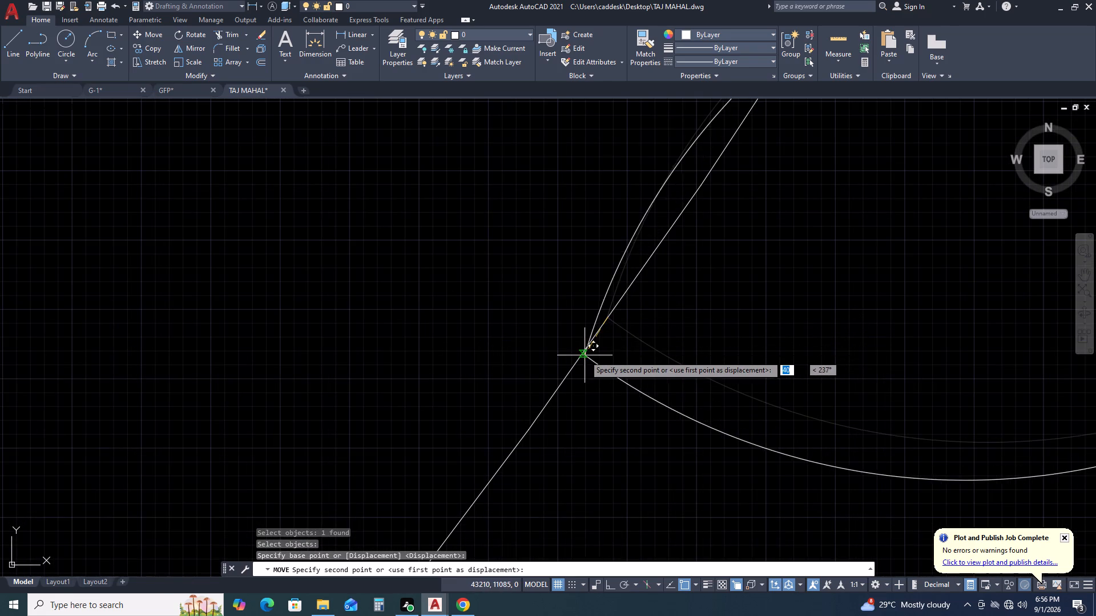
{"action": "scroll", "coordinate": [585, 355], "scroll_direction": "down", "scroll_amount": 4}
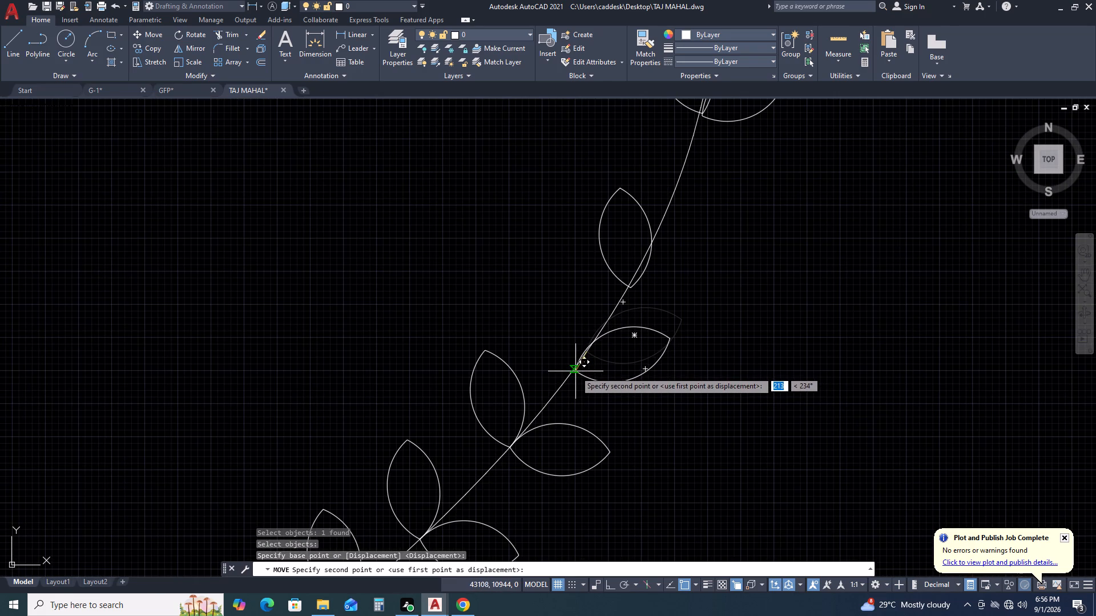
{"action": "left_click", "coordinate": [575, 371]}
Rotate the fifth right-hand leaf about 17° clockwise around its base point, away from the stem.
{"action": "scroll", "coordinate": [597, 391], "scroll_direction": "up", "scroll_amount": 2}
{"action": "left_click", "coordinate": [737, 353]}
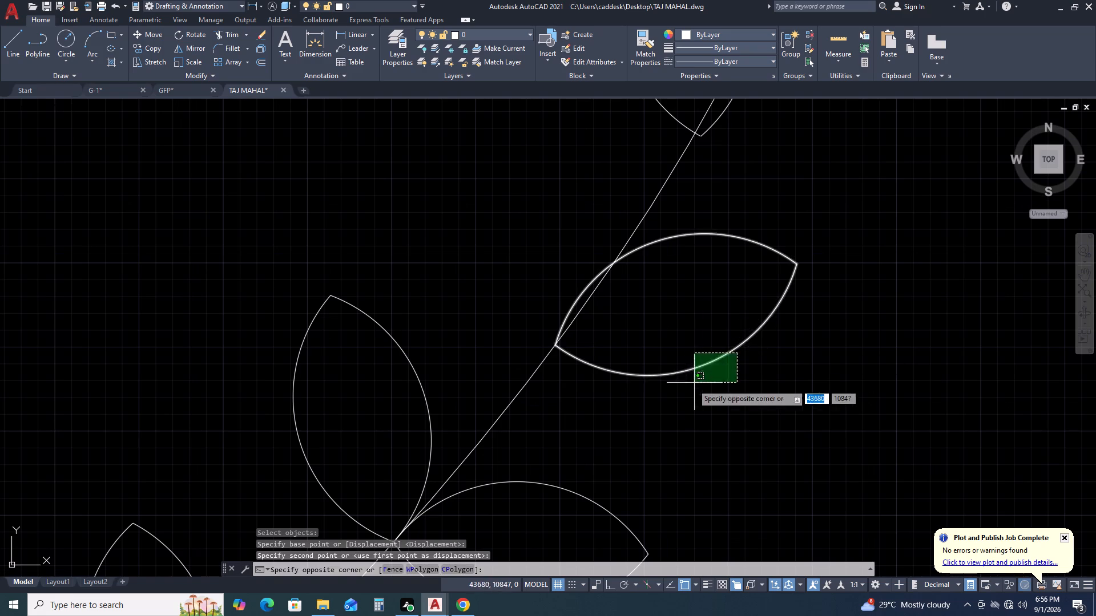
{"action": "left_click", "coordinate": [686, 390]}
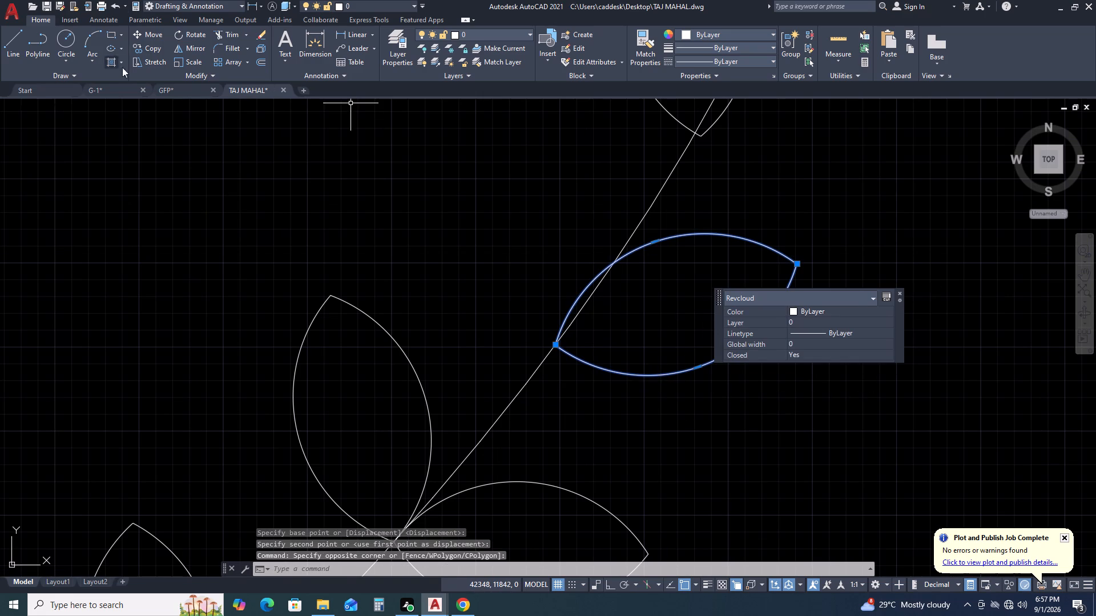
{"action": "left_click", "coordinate": [195, 37]}
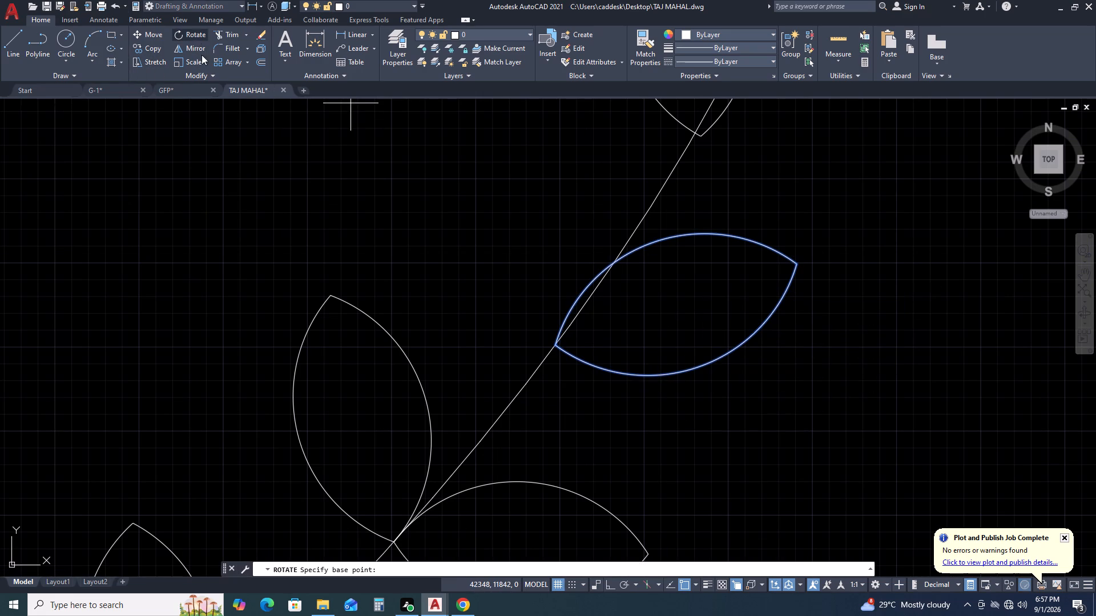
{"action": "left_click", "coordinate": [555, 343]}
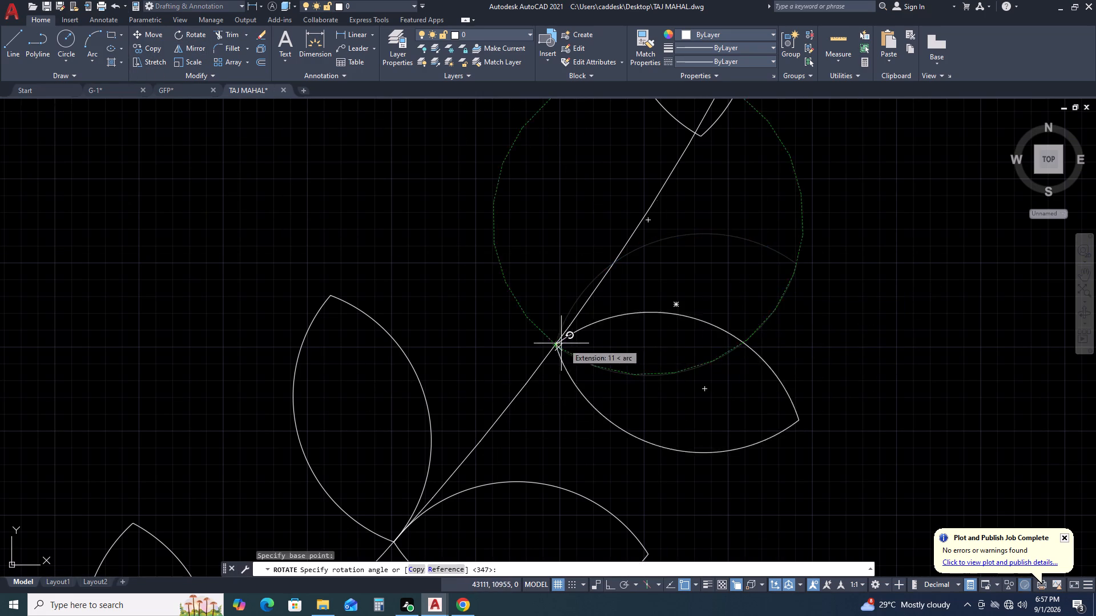
{"action": "scroll", "coordinate": [566, 342], "scroll_direction": "down", "scroll_amount": 1}
{"action": "scroll", "coordinate": [771, 353], "scroll_direction": "down", "scroll_amount": 2}
{"action": "middle_click_drag", "start_coordinate": [786, 357], "coordinate": [477, 343]}
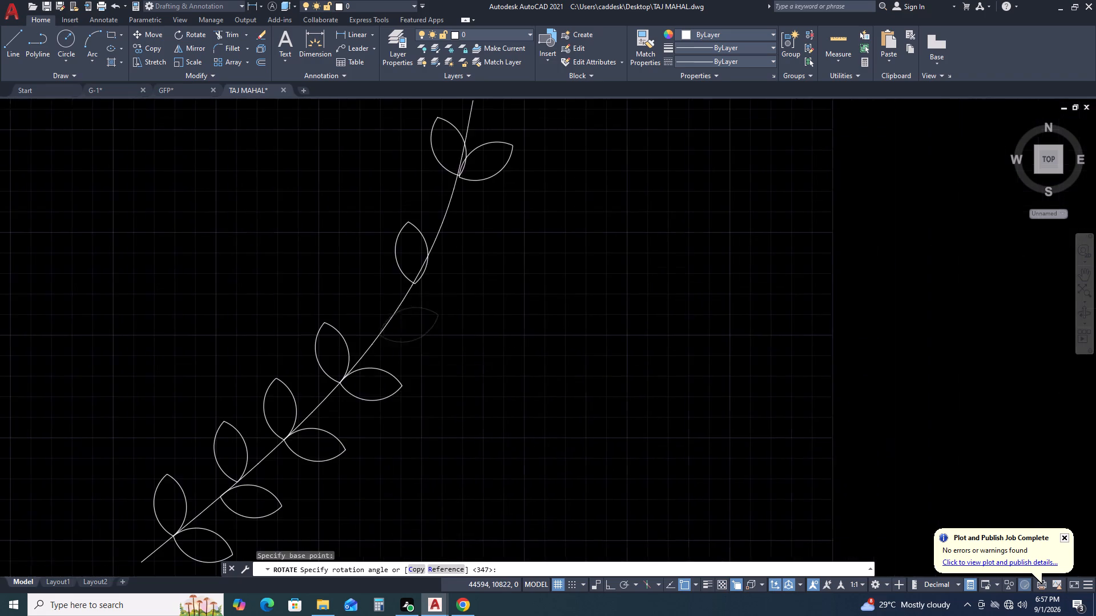
{"action": "scroll", "coordinate": [426, 331], "scroll_direction": "up", "scroll_amount": 2}
{"action": "scroll", "coordinate": [582, 334], "scroll_direction": "up", "scroll_amount": 2}
{"action": "scroll", "coordinate": [662, 368], "scroll_direction": "down", "scroll_amount": 2}
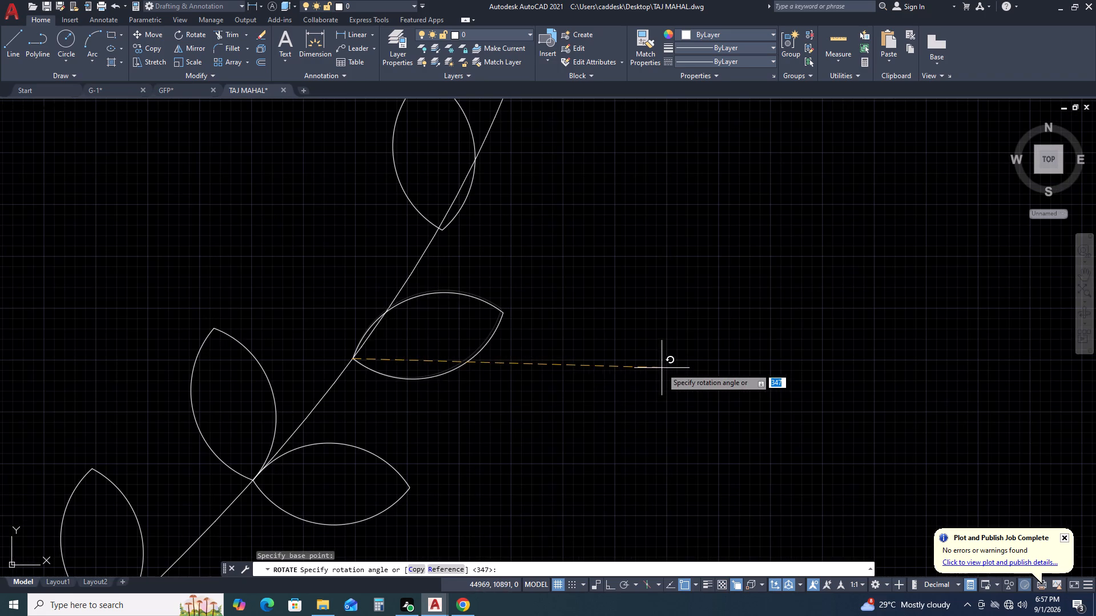
{"action": "left_click", "coordinate": [675, 457]}
Move the fifth left-hand leaf by its base point down the spline, just above the fifth right-hand leaf's base.
{"action": "scroll", "coordinate": [559, 242], "scroll_direction": "down", "scroll_amount": 2}
{"action": "middle_click_drag", "start_coordinate": [668, 304], "coordinate": [704, 387]}
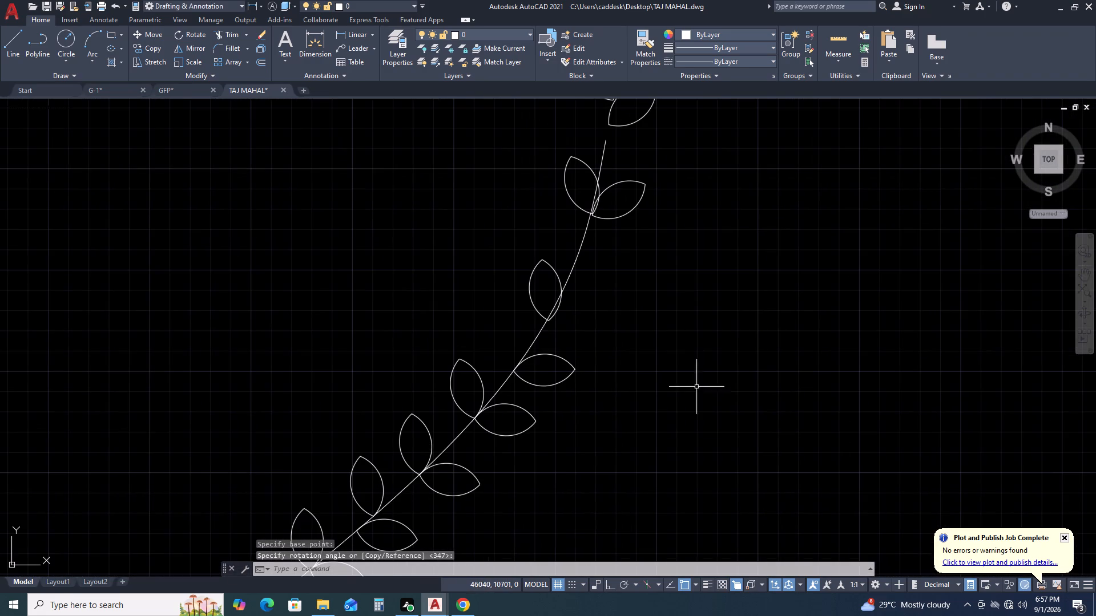
{"action": "scroll", "coordinate": [535, 307], "scroll_direction": "up", "scroll_amount": 1}
{"action": "left_click", "coordinate": [535, 307]}
{"action": "left_click", "coordinate": [522, 296]}
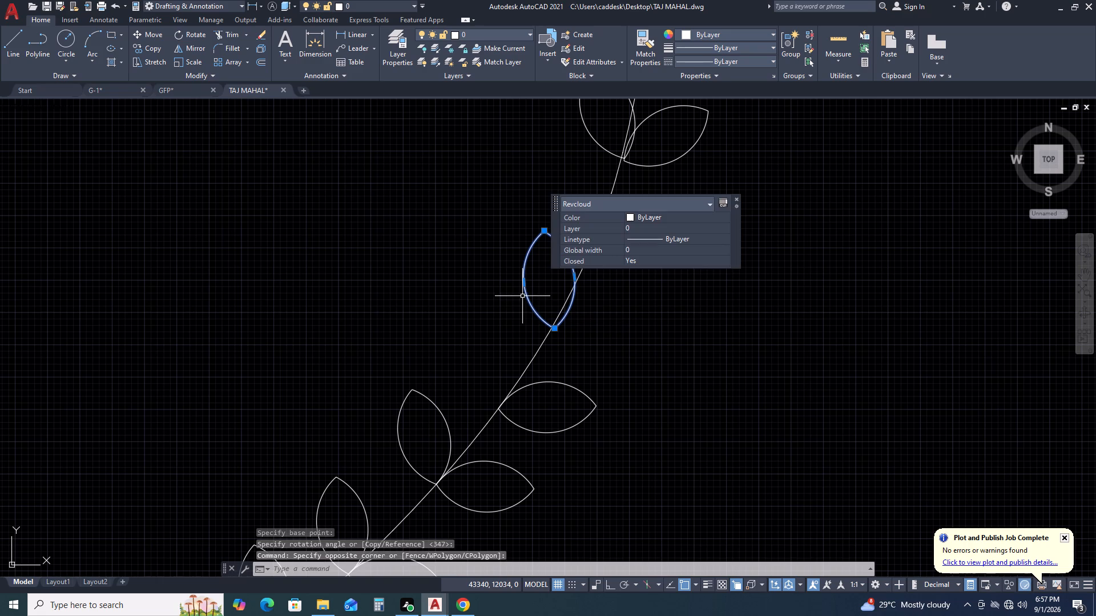
{"action": "left_click", "coordinate": [149, 30]}
{"action": "scroll", "coordinate": [567, 349], "scroll_direction": "up", "scroll_amount": 1}
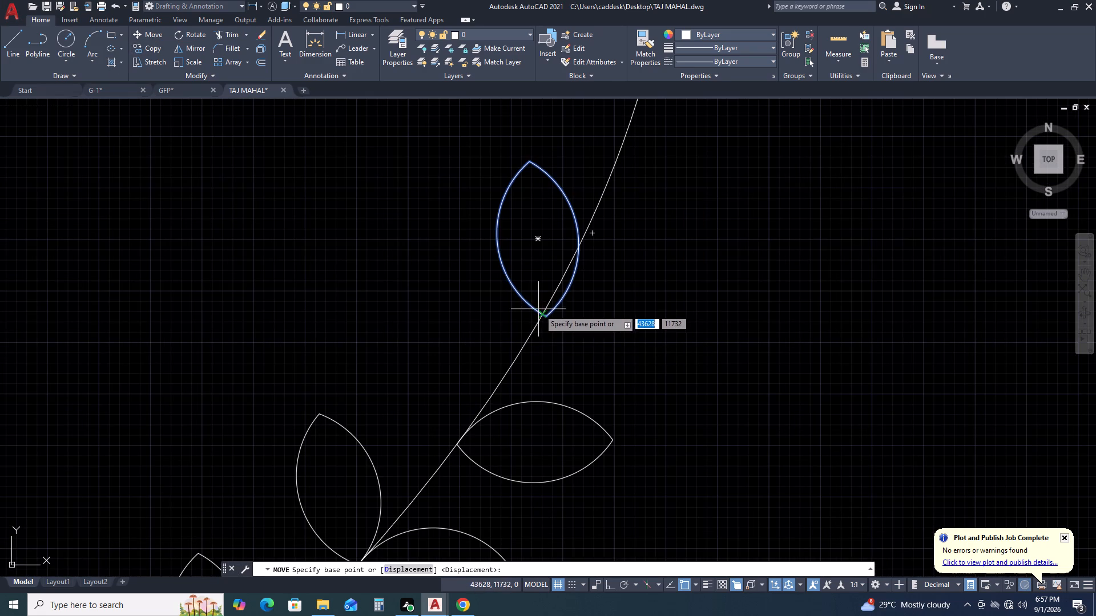
{"action": "left_click", "coordinate": [549, 315]}
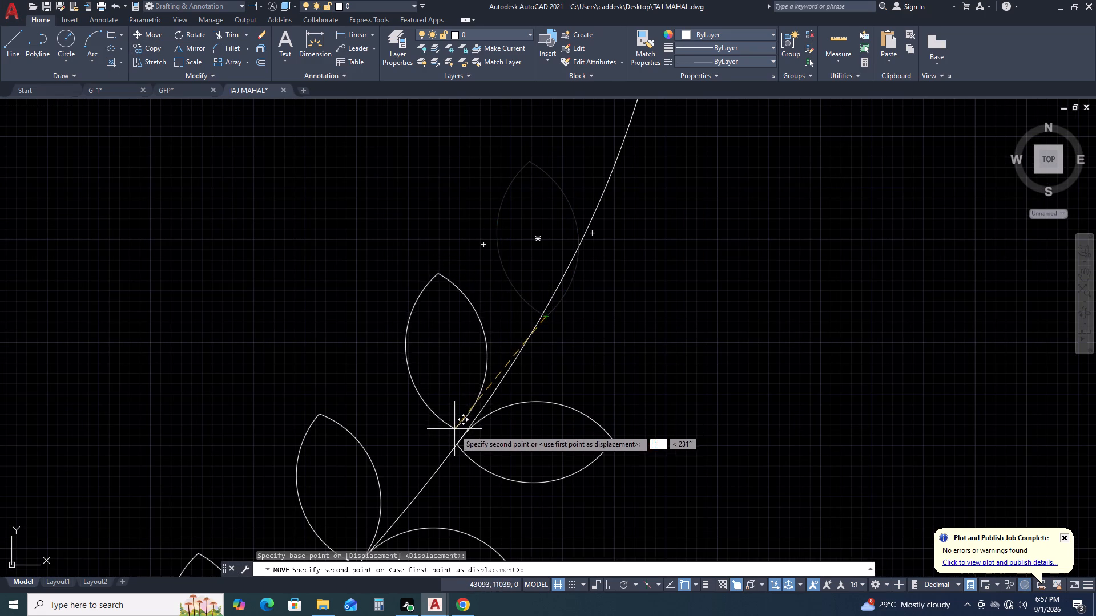
{"action": "left_click", "coordinate": [460, 435]}
Rotate the fifth left-hand leaf slightly counterclockwise around its base point, away from the stem.
{"action": "middle_click_drag", "start_coordinate": [463, 301], "coordinate": [530, 224]}
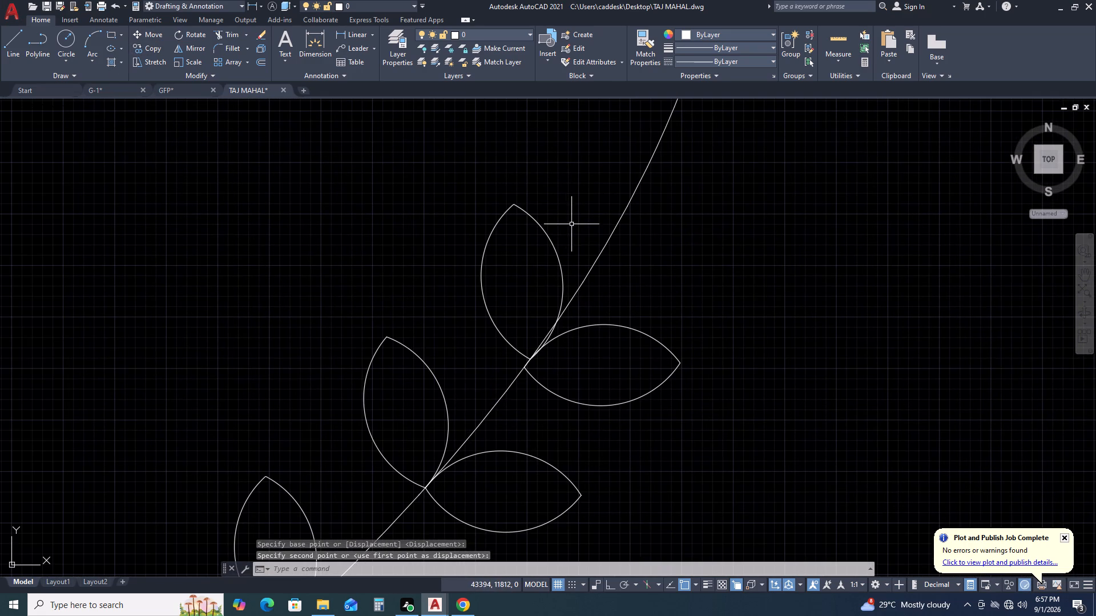
{"action": "left_click", "coordinate": [571, 224]}
{"action": "left_click", "coordinate": [526, 210]}
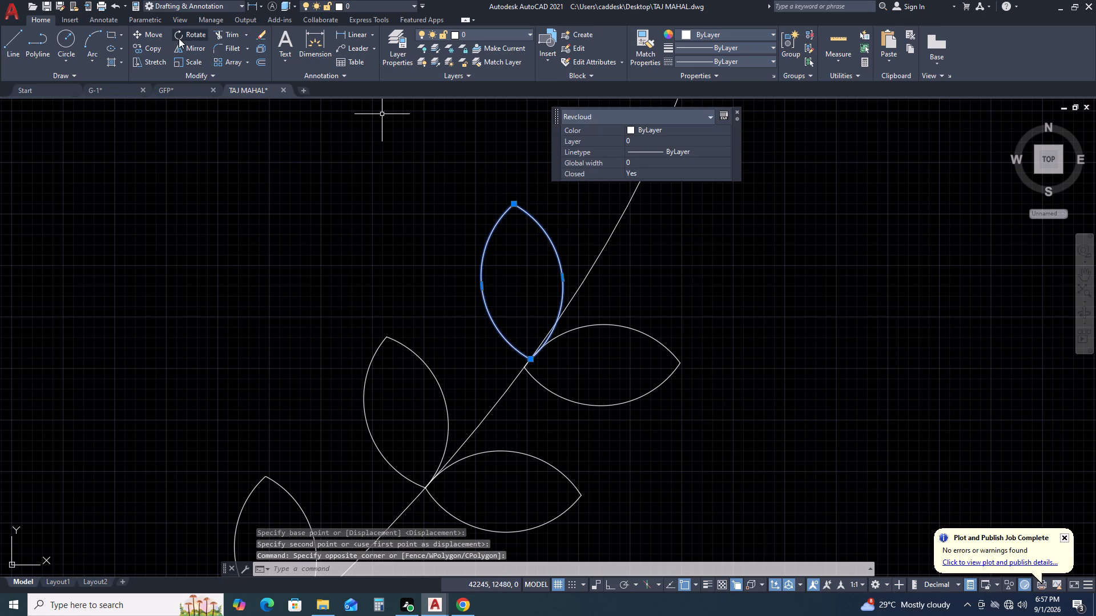
{"action": "left_click", "coordinate": [179, 38]}
{"action": "scroll", "coordinate": [519, 341], "scroll_direction": "up", "scroll_amount": 3}
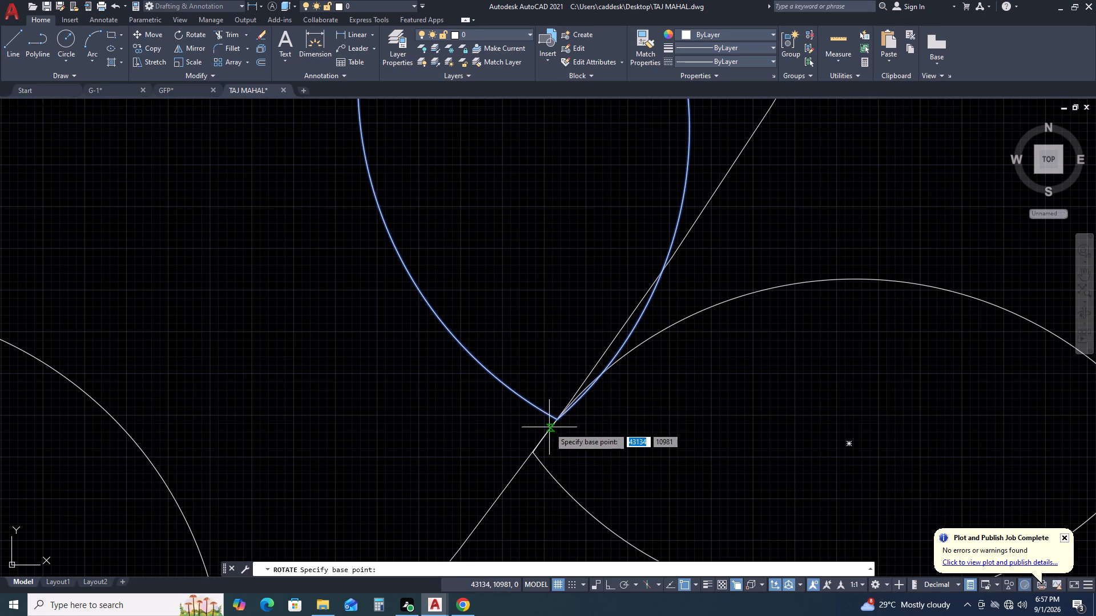
{"action": "left_click", "coordinate": [558, 422]}
{"action": "scroll", "coordinate": [558, 422], "scroll_direction": "down", "scroll_amount": 2}
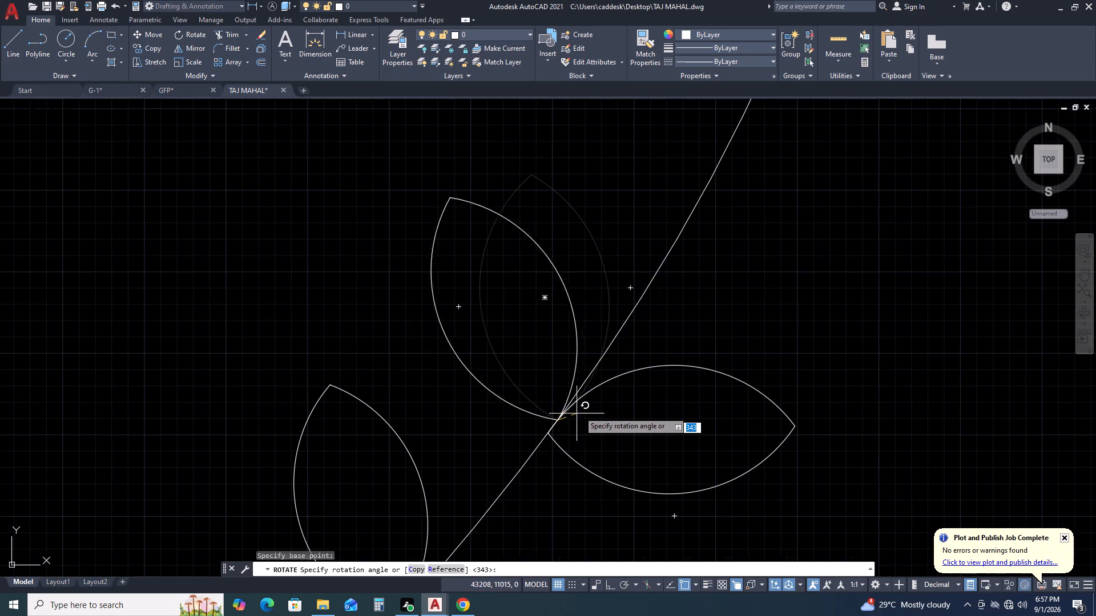
{"action": "scroll", "coordinate": [615, 405], "scroll_direction": "up", "scroll_amount": 1}
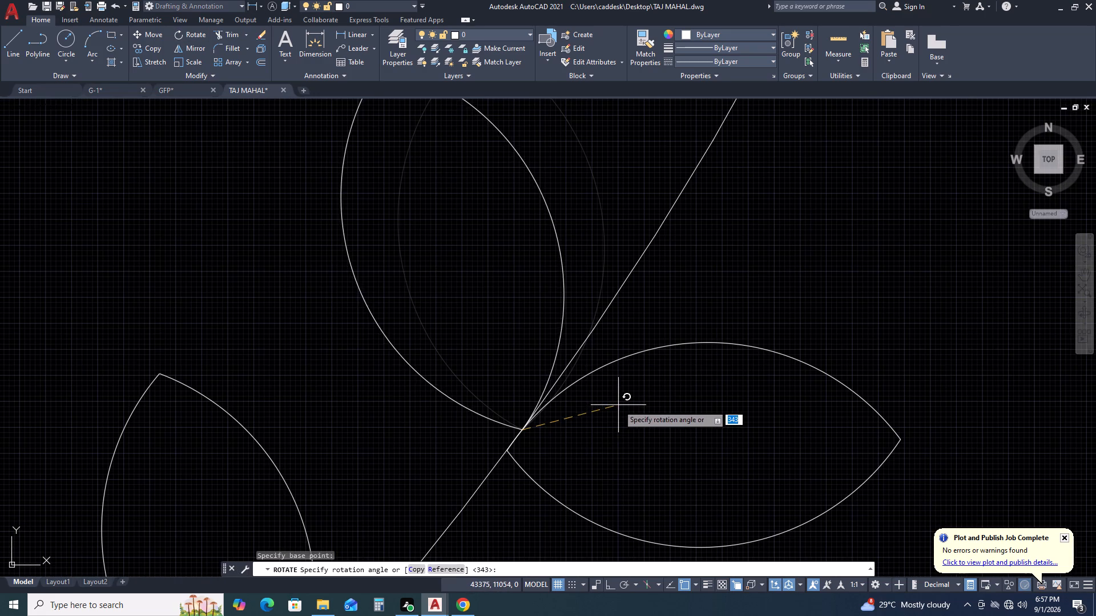
{"action": "left_click", "coordinate": [650, 404]}
Examine the leaf pairs along the whole branch and its placement beside the Taj Mahal elevation.
{"action": "scroll", "coordinate": [449, 419], "scroll_direction": "down", "scroll_amount": 3}
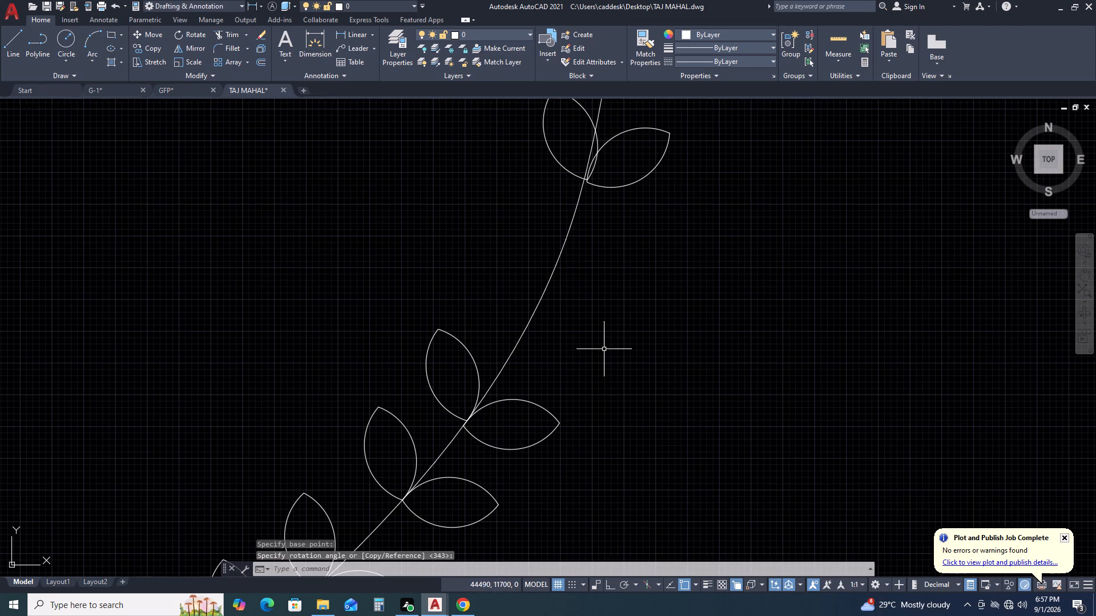
{"action": "middle_click_drag", "start_coordinate": [595, 369], "coordinate": [566, 463]}
{"action": "scroll", "coordinate": [554, 452], "scroll_direction": "down", "scroll_amount": 3}
{"action": "scroll", "coordinate": [593, 406], "scroll_direction": "up", "scroll_amount": 2}
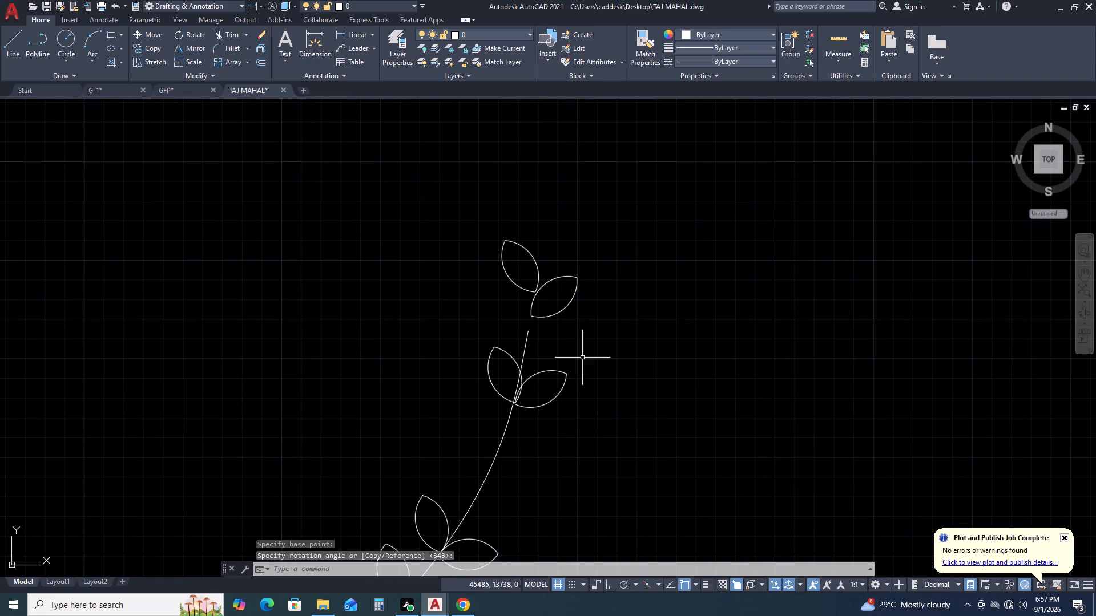
{"action": "middle_click_drag", "start_coordinate": [521, 262], "coordinate": [537, 217]}
{"action": "scroll", "coordinate": [610, 310], "scroll_direction": "down", "scroll_amount": 2}
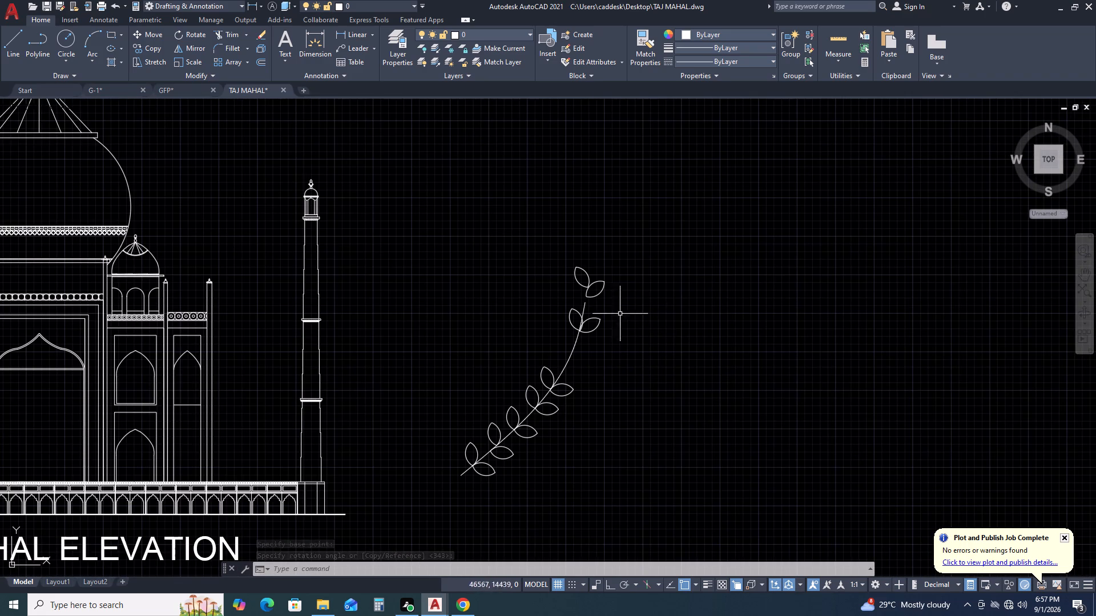
{"action": "scroll", "coordinate": [549, 415], "scroll_direction": "up", "scroll_amount": 2}
{"action": "scroll", "coordinate": [698, 371], "scroll_direction": "down", "scroll_amount": 2}
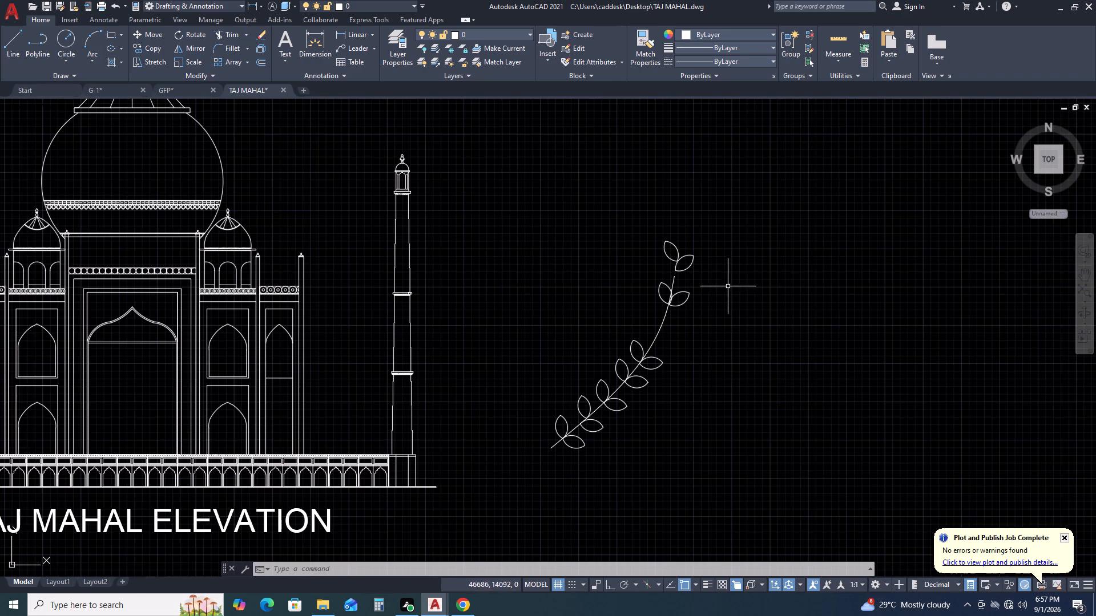
{"action": "middle_click_drag", "start_coordinate": [740, 288], "coordinate": [670, 329]}
{"action": "middle_click_drag", "start_coordinate": [659, 329], "coordinate": [644, 326]}
{"action": "middle_click", "coordinate": [595, 295]}
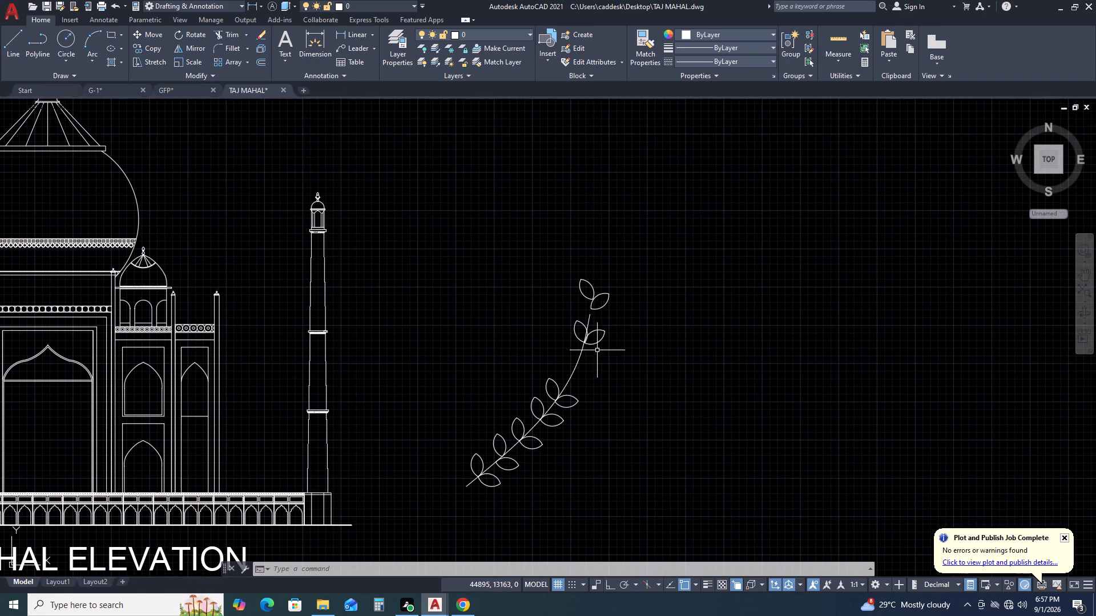
{"action": "scroll", "coordinate": [594, 355], "scroll_direction": "up", "scroll_amount": 1}
{"action": "left_click", "coordinate": [615, 304]}
{"action": "left_click", "coordinate": [607, 347]}
{"action": "scroll", "coordinate": [589, 352], "scroll_direction": "up", "scroll_amount": 3}
{"action": "middle_click", "coordinate": [665, 414]}
{"action": "middle_click", "coordinate": [665, 414]}
{"action": "middle_click_drag", "start_coordinate": [652, 401], "coordinate": [638, 386]}
{"action": "middle_click_drag", "start_coordinate": [689, 376], "coordinate": [542, 301]}
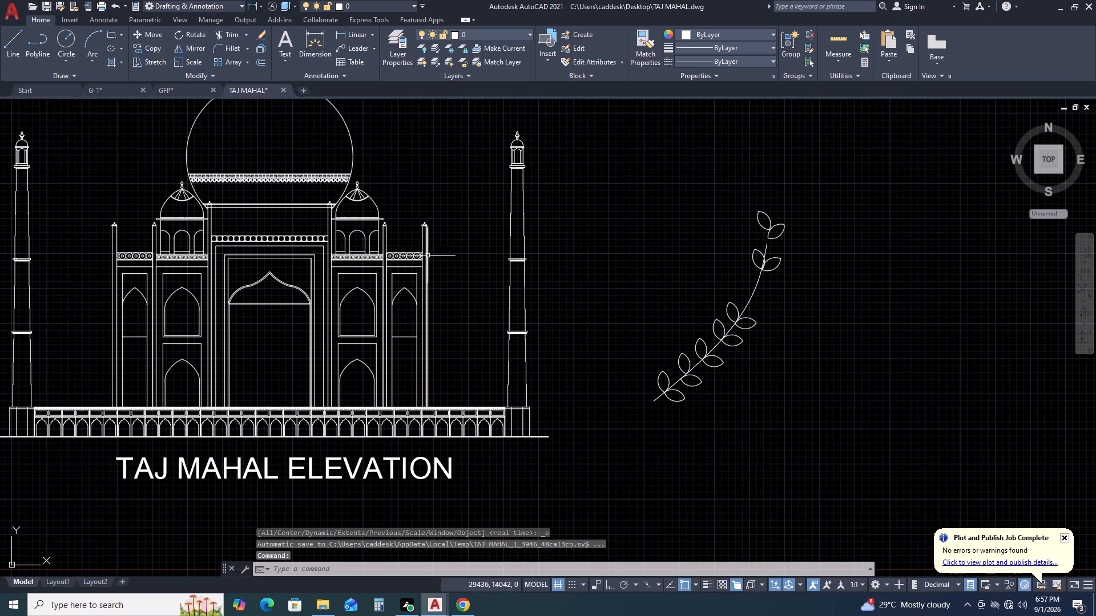
{"action": "middle_click_drag", "start_coordinate": [785, 315], "coordinate": [665, 285]}
{"action": "middle_click_drag", "start_coordinate": [606, 280], "coordinate": [597, 280]}
{"action": "scroll", "coordinate": [620, 267], "scroll_direction": "up", "scroll_amount": 2}
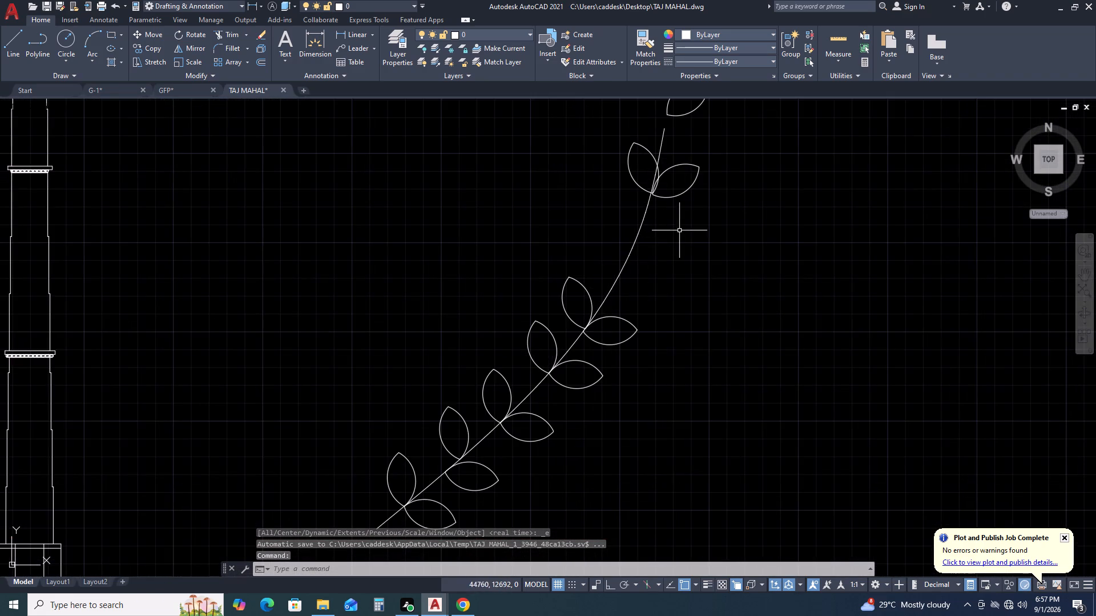
Move the next right-hand leaf by its base point down the spline, above the fifth leaf pair, as the sixth right-hand leaf.
{"action": "middle_click_drag", "start_coordinate": [686, 251], "coordinate": [571, 356]}
{"action": "scroll", "coordinate": [557, 318], "scroll_direction": "up", "scroll_amount": 2}
{"action": "left_click_drag", "start_coordinate": [672, 255], "coordinate": [666, 252]}
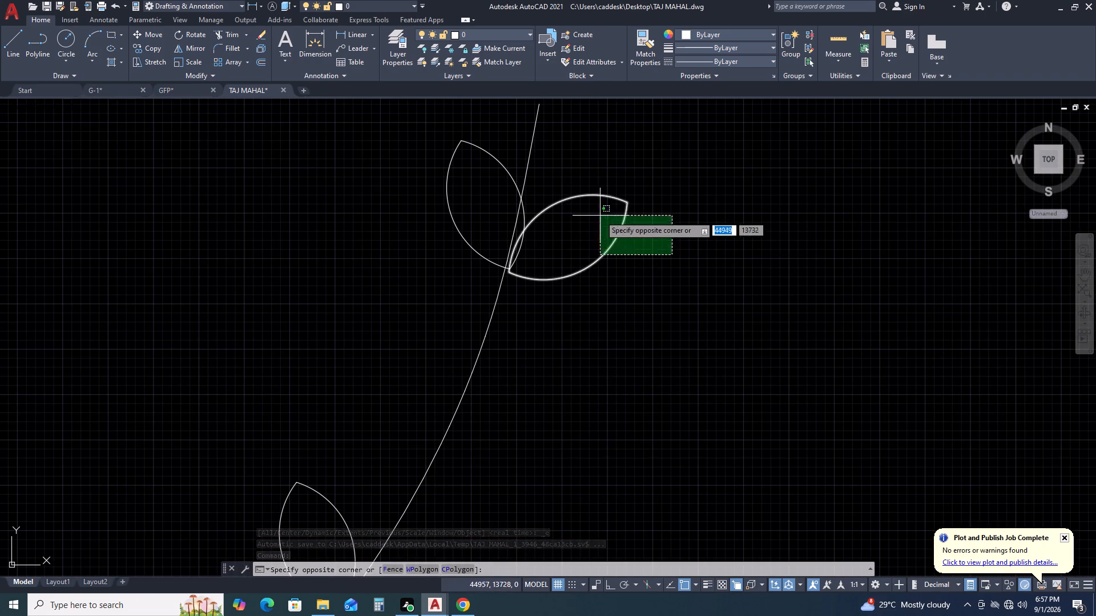
{"action": "left_click", "coordinate": [600, 216]}
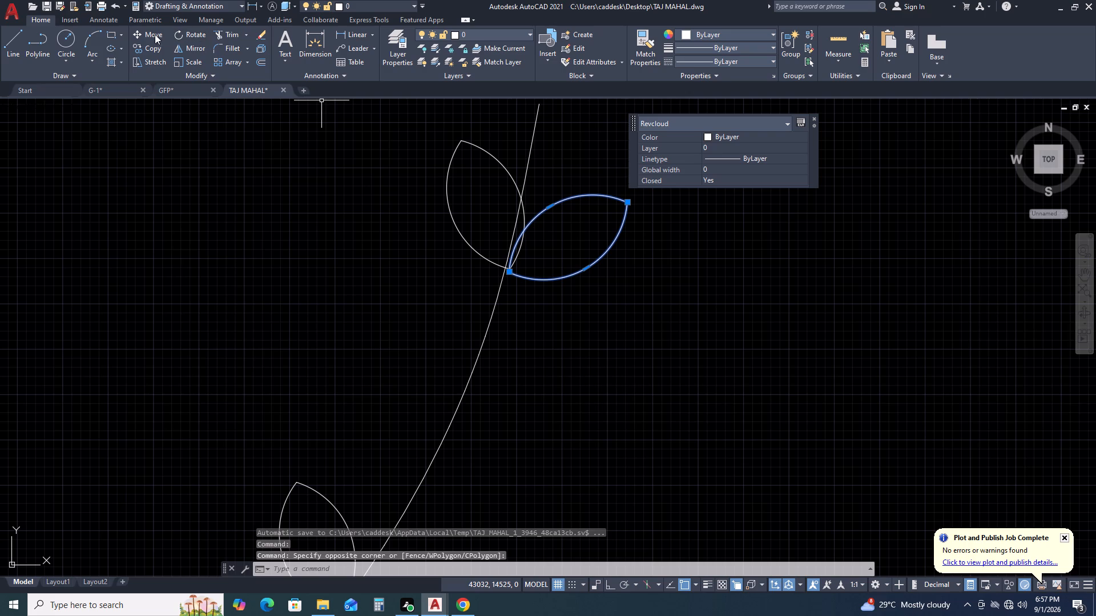
{"action": "left_click", "coordinate": [146, 34]}
{"action": "scroll", "coordinate": [498, 271], "scroll_direction": "up", "scroll_amount": 2}
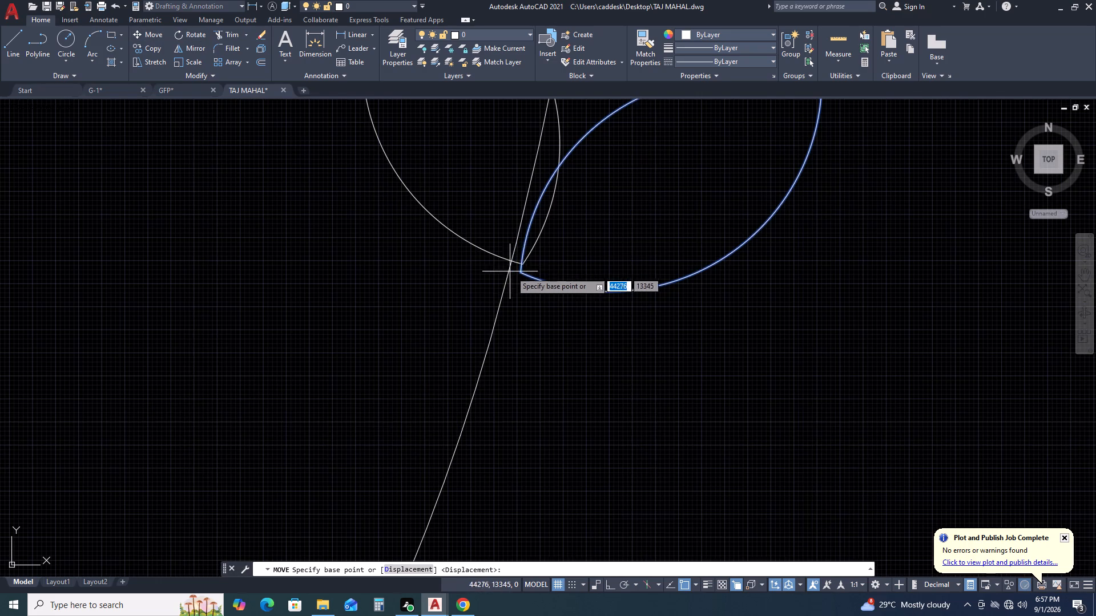
{"action": "left_click", "coordinate": [518, 272]}
{"action": "scroll", "coordinate": [518, 273], "scroll_direction": "down", "scroll_amount": 3}
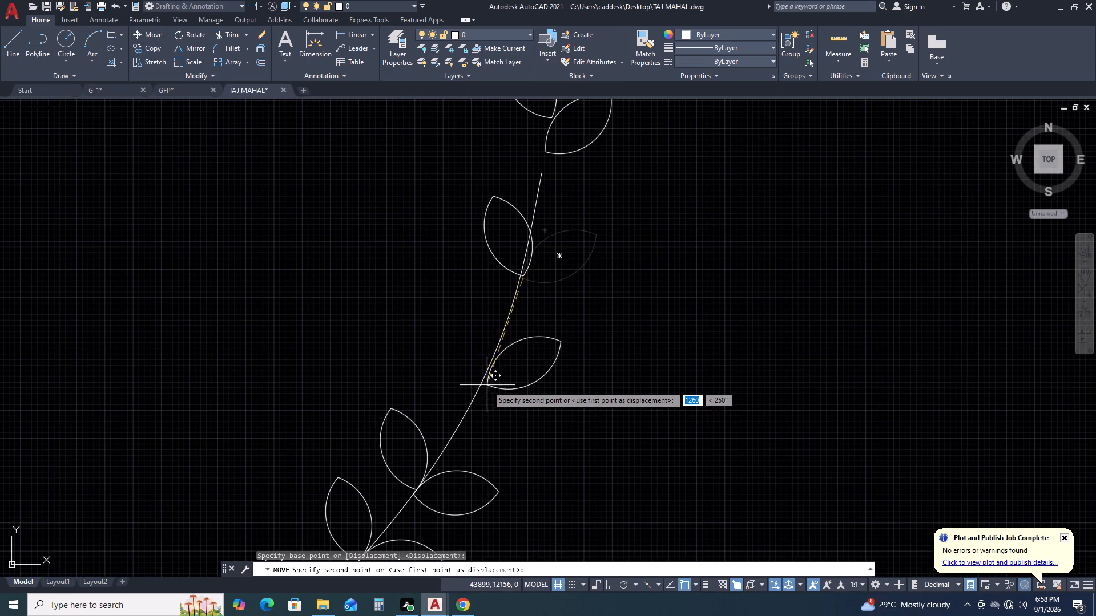
{"action": "scroll", "coordinate": [487, 386], "scroll_direction": "up", "scroll_amount": 2}
{"action": "left_click", "coordinate": [472, 368]}
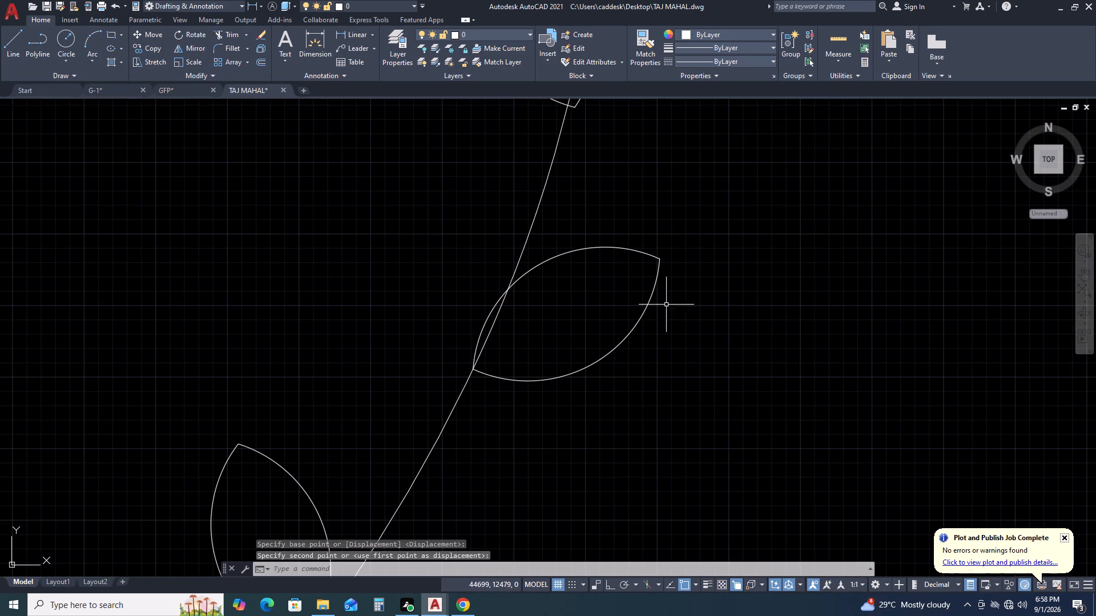
Rotate the sixth right-hand leaf about 21° clockwise around its base point, away from the stem.
{"action": "left_click", "coordinate": [707, 268]}
{"action": "left_click", "coordinate": [606, 358]}
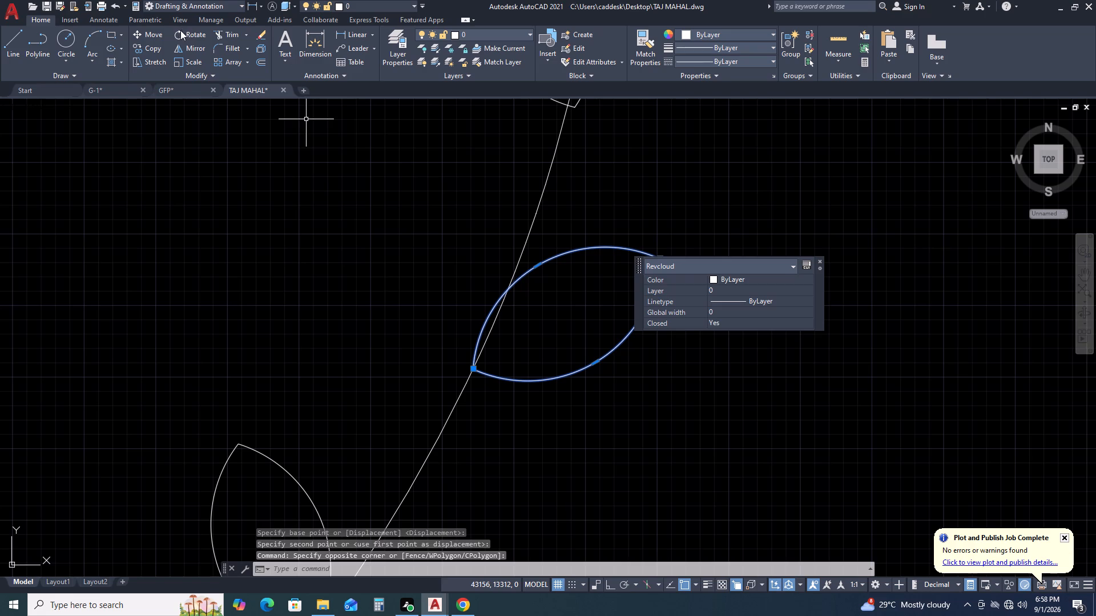
{"action": "left_click", "coordinate": [192, 34]}
{"action": "scroll", "coordinate": [472, 358], "scroll_direction": "up", "scroll_amount": 4}
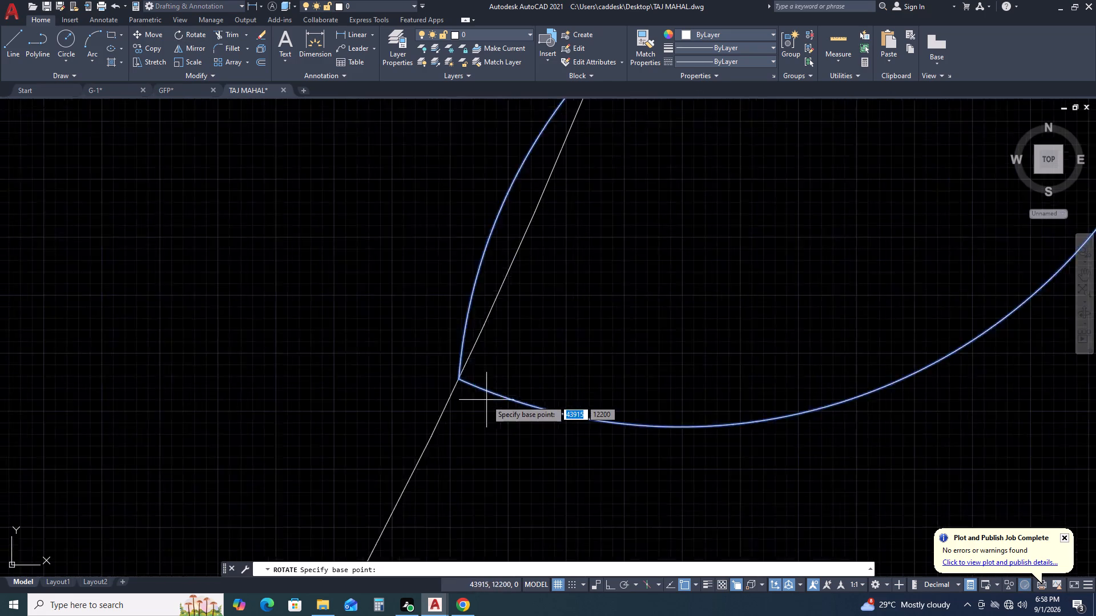
{"action": "left_click", "coordinate": [441, 364]}
{"action": "scroll", "coordinate": [440, 360], "scroll_direction": "down", "scroll_amount": 6}
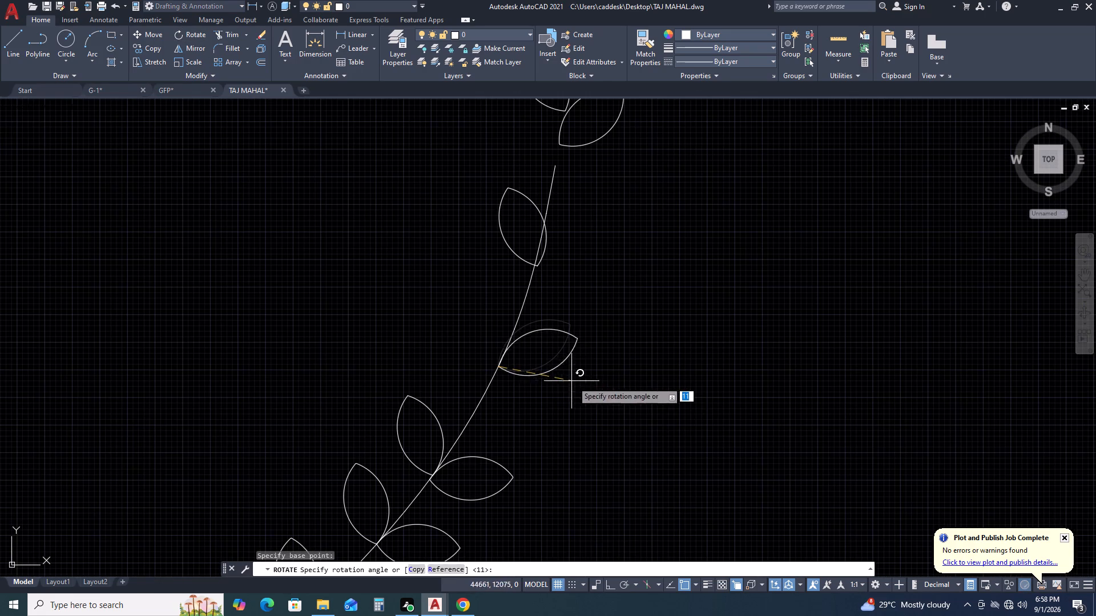
{"action": "left_click", "coordinate": [573, 395]}
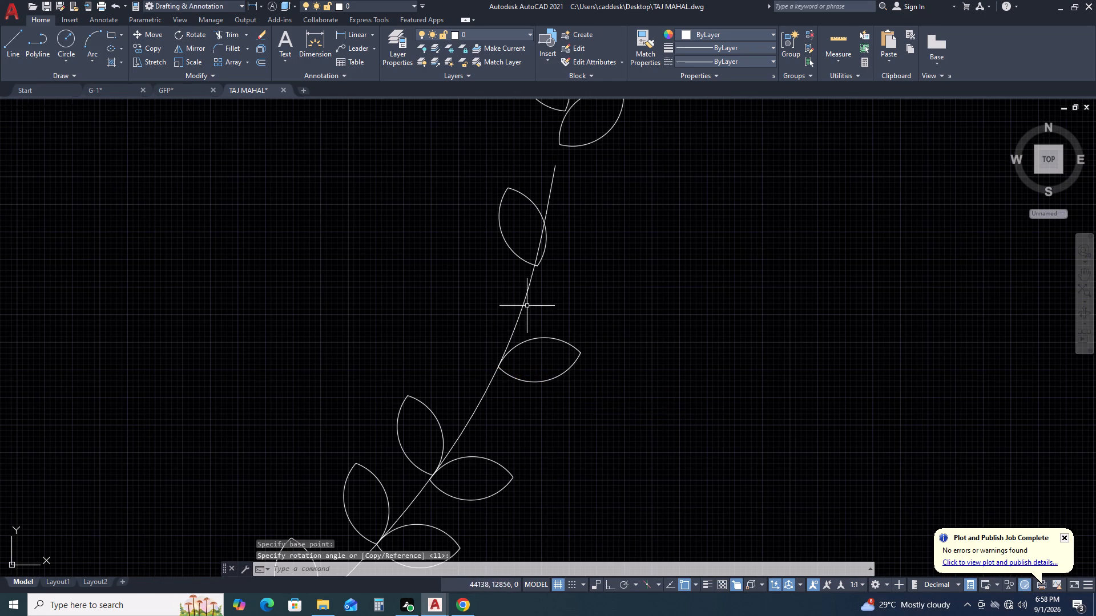
Mirror the sixth right-hand leaf across the stem, from its base point along a line at about 69°, keeping the original leaf.
{"action": "middle_click_drag", "start_coordinate": [587, 297], "coordinate": [590, 306]}
{"action": "middle_click_drag", "start_coordinate": [602, 351], "coordinate": [604, 360]}
{"action": "left_click_drag", "start_coordinate": [594, 415], "coordinate": [589, 411]}
{"action": "left_click", "coordinate": [557, 348]}
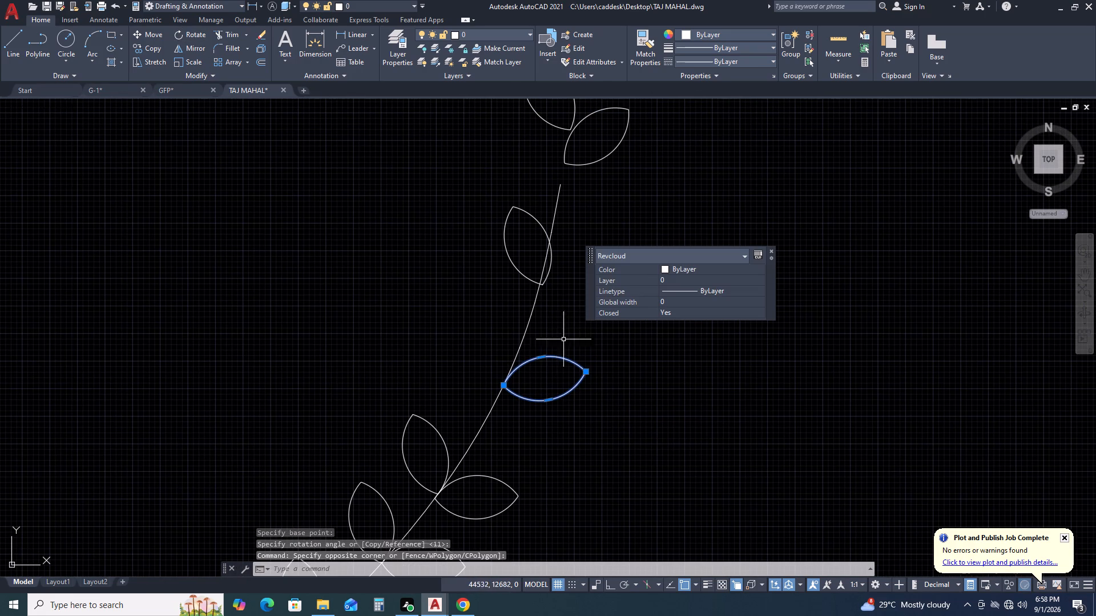
{"action": "left_click", "coordinate": [187, 47]}
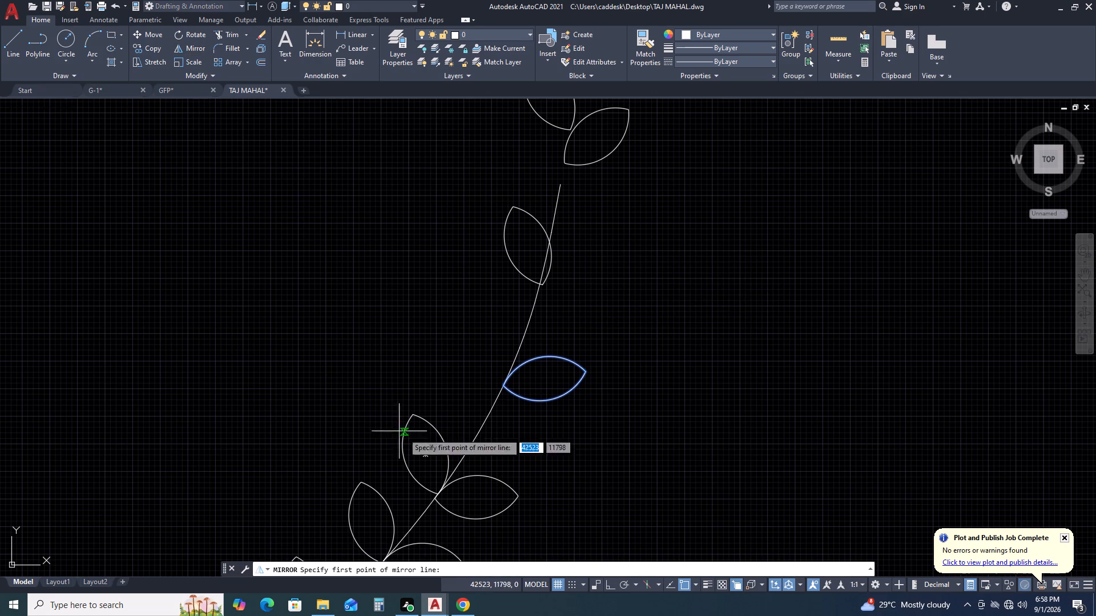
{"action": "left_click", "coordinate": [504, 386]}
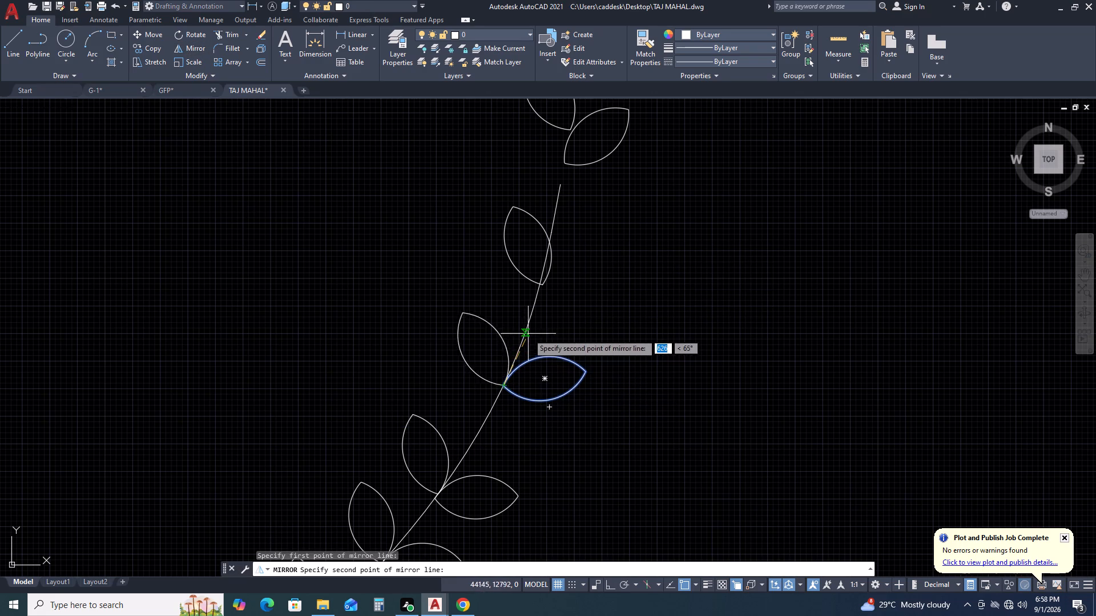
{"action": "left_click", "coordinate": [536, 298]}
{"action": "left_click_drag", "start_coordinate": [553, 339], "coordinate": [536, 298]}
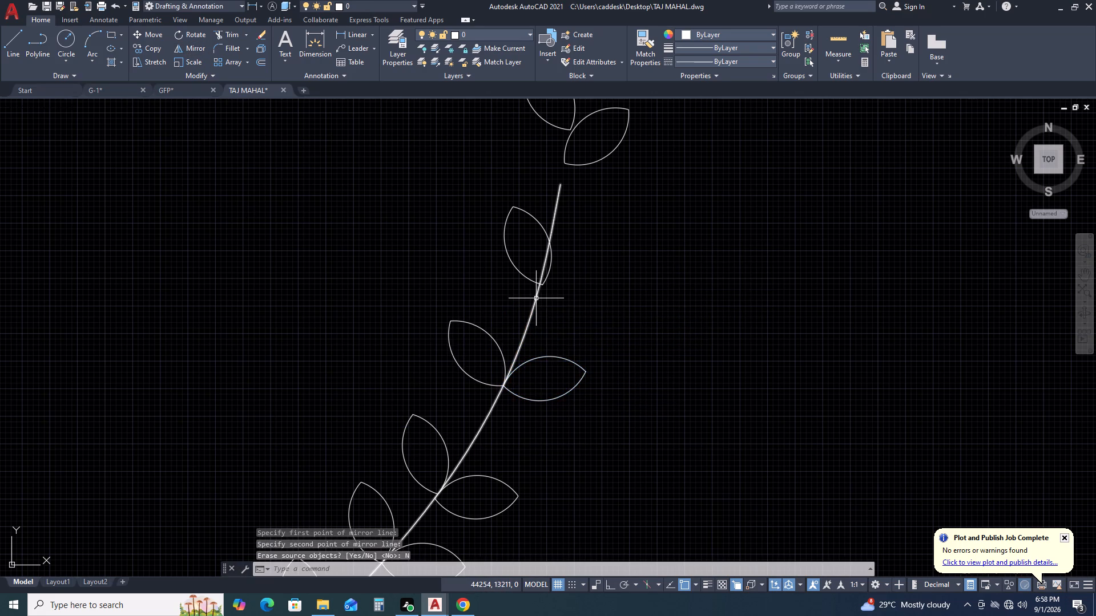
Move the next left-hand leaf by its base point slightly down the spline, above the sixth pair, as the seventh left-hand leaf.
{"action": "scroll", "coordinate": [542, 350], "scroll_direction": "down", "scroll_amount": 2}
{"action": "middle_click_drag", "start_coordinate": [651, 428], "coordinate": [660, 463]}
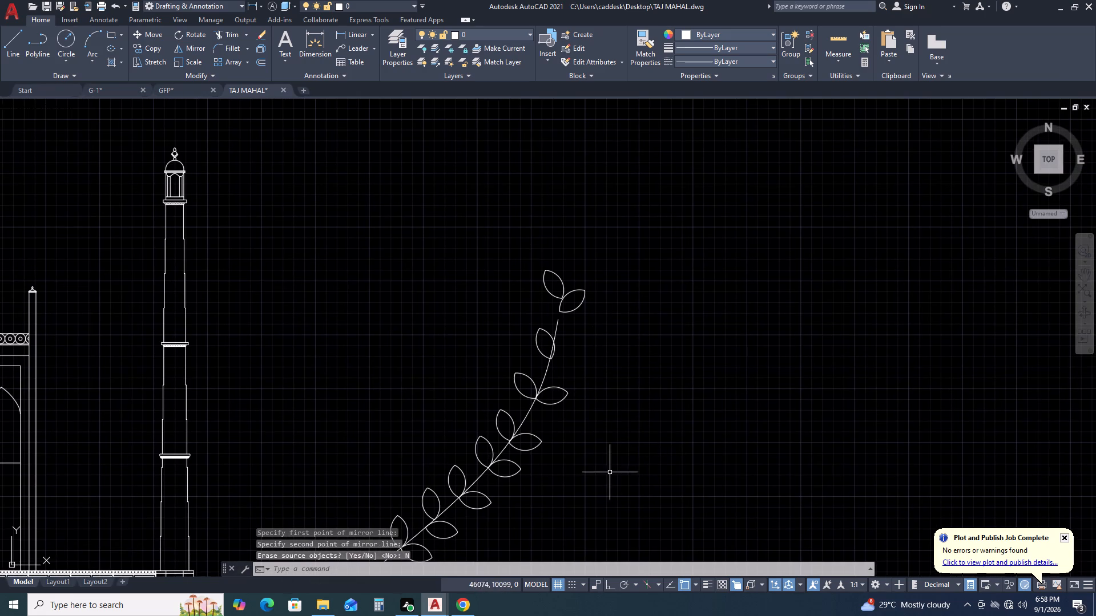
{"action": "scroll", "coordinate": [538, 364], "scroll_direction": "up", "scroll_amount": 2}
{"action": "left_click", "coordinate": [549, 335]}
{"action": "left_click", "coordinate": [526, 319]}
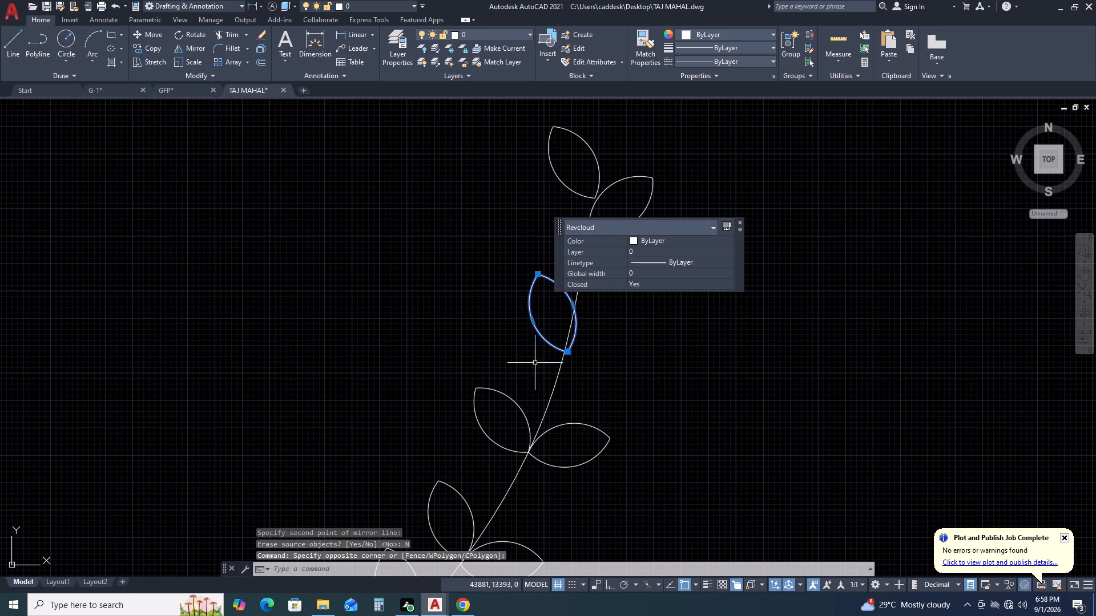
{"action": "middle_click_drag", "start_coordinate": [585, 424], "coordinate": [597, 447]}
{"action": "left_click", "coordinate": [161, 35]}
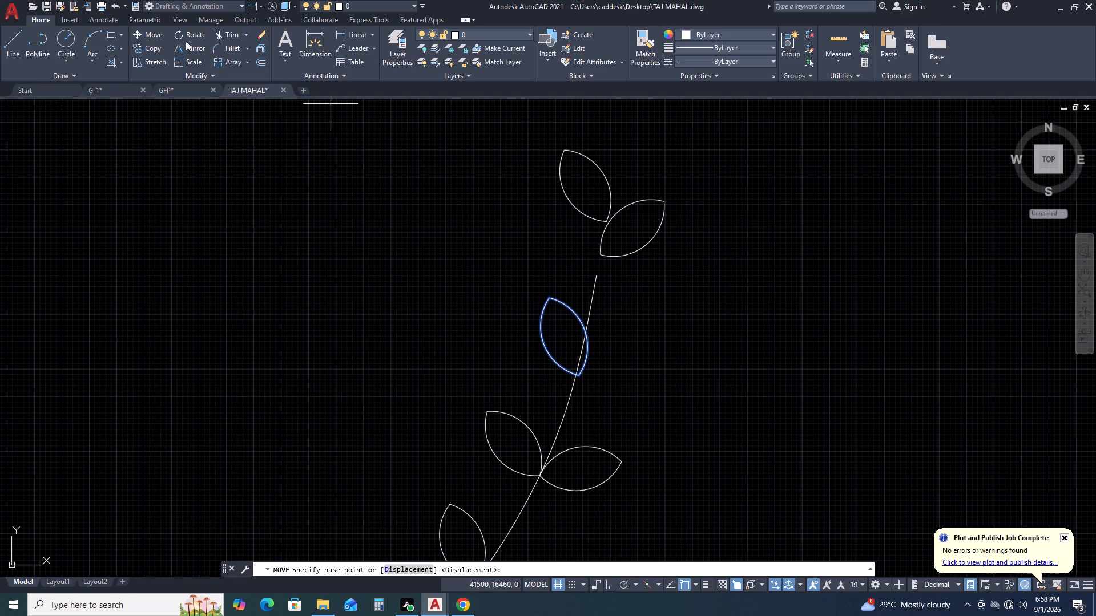
{"action": "scroll", "coordinate": [606, 422], "scroll_direction": "up", "scroll_amount": 2}
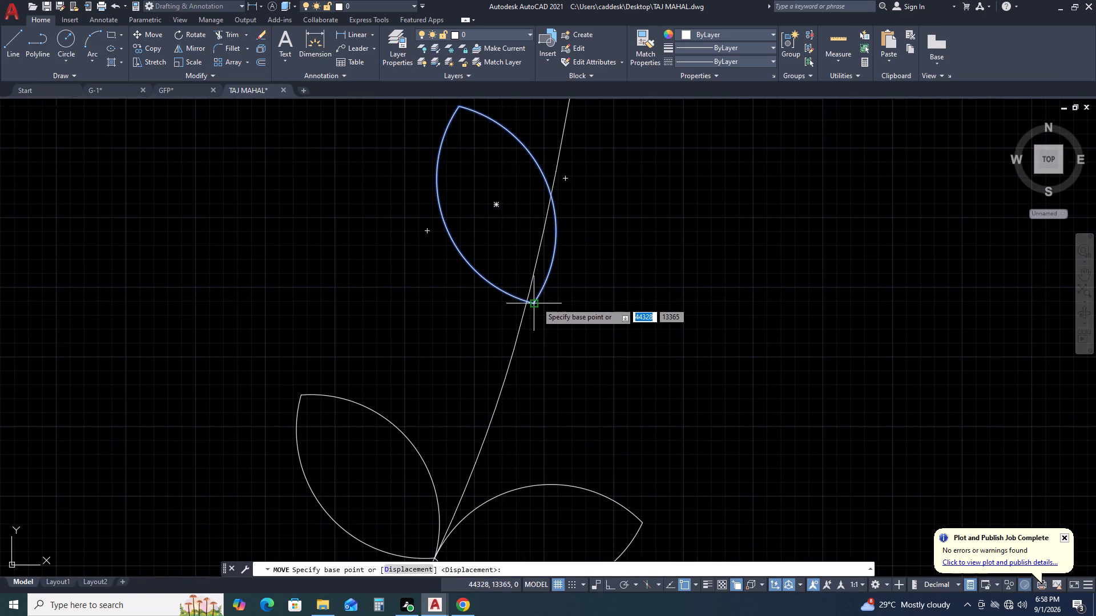
{"action": "left_click", "coordinate": [537, 303]}
{"action": "left_click", "coordinate": [509, 372]}
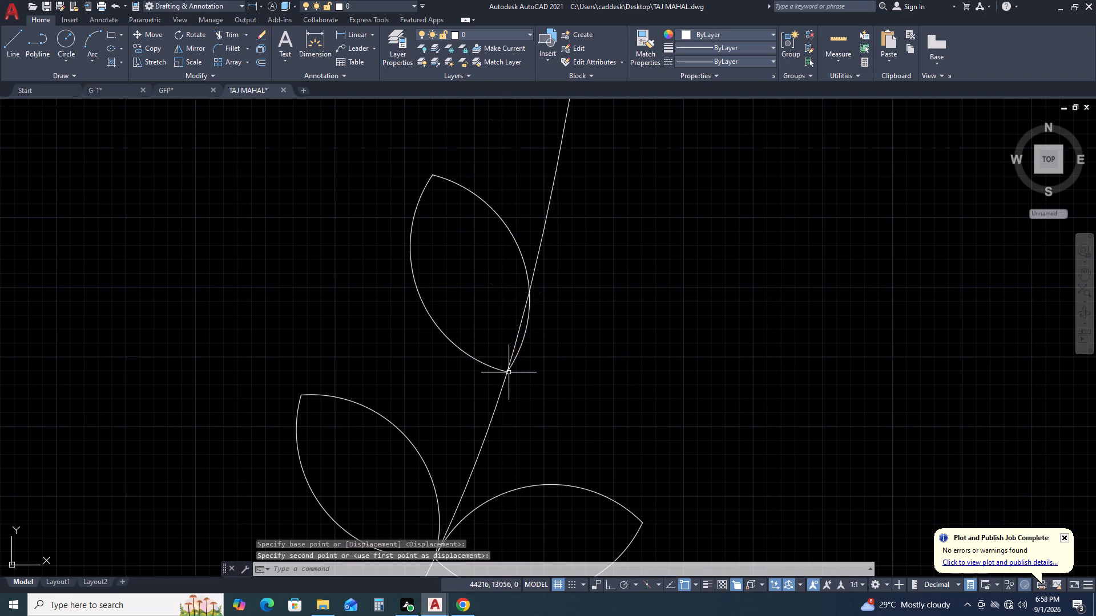
Rotate the seventh left-hand leaf slightly counterclockwise around its base point, away from the stem.
{"action": "left_click", "coordinate": [528, 227]}
{"action": "left_click_drag", "start_coordinate": [483, 225], "coordinate": [478, 224]}
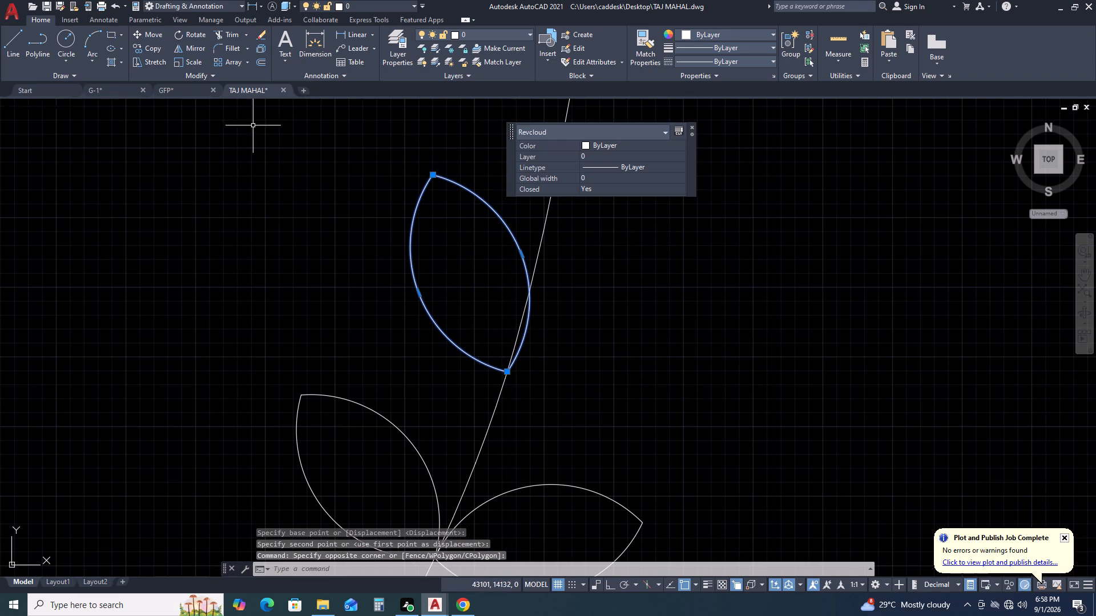
{"action": "left_click", "coordinate": [190, 35]}
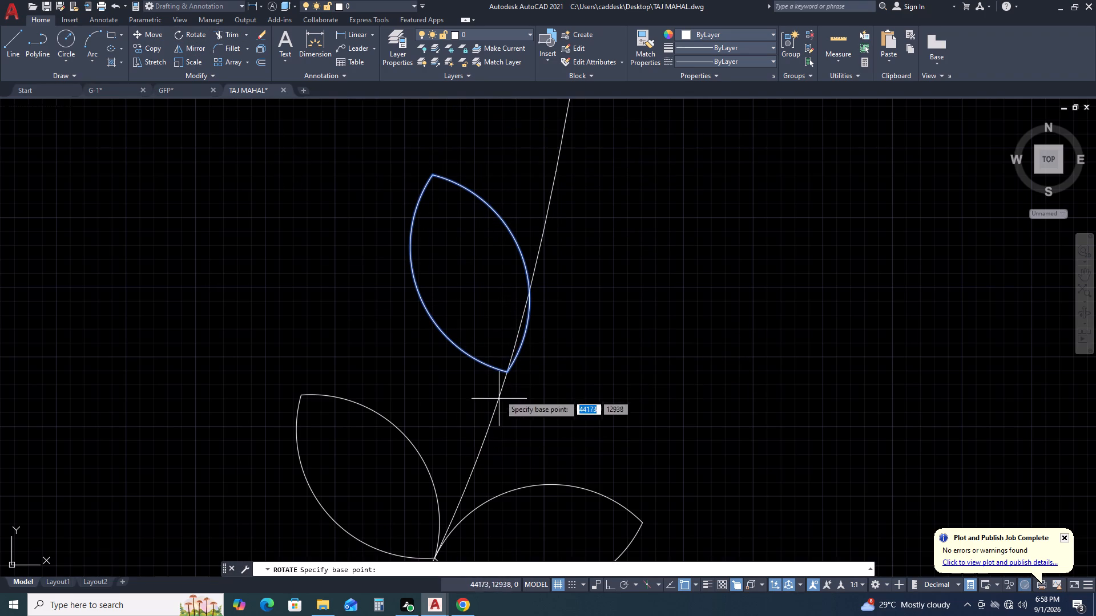
{"action": "left_click", "coordinate": [506, 372]}
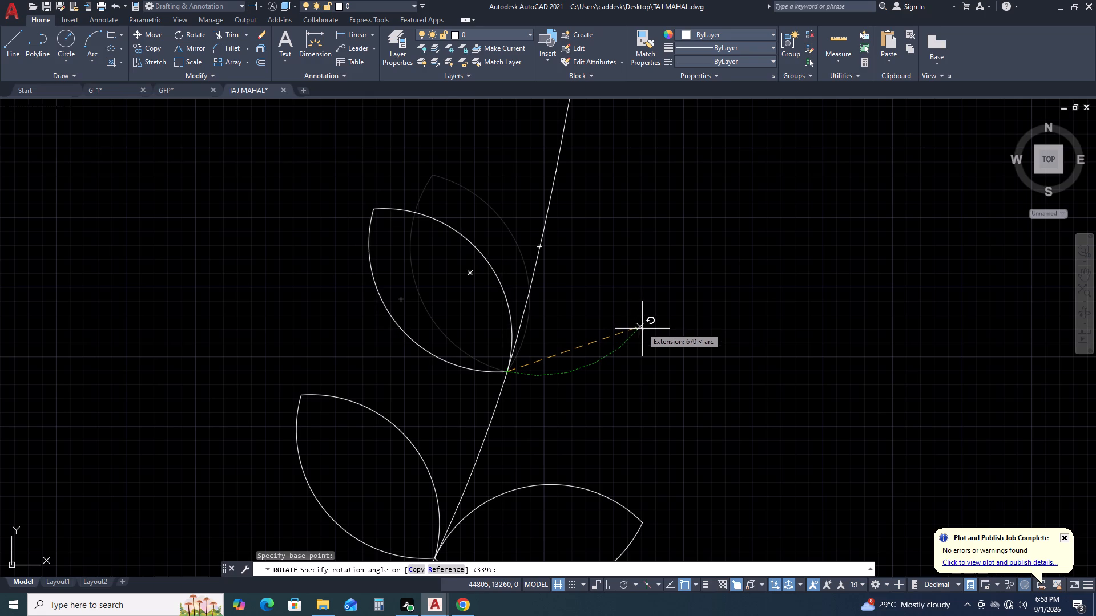
{"action": "left_click", "coordinate": [647, 334]}
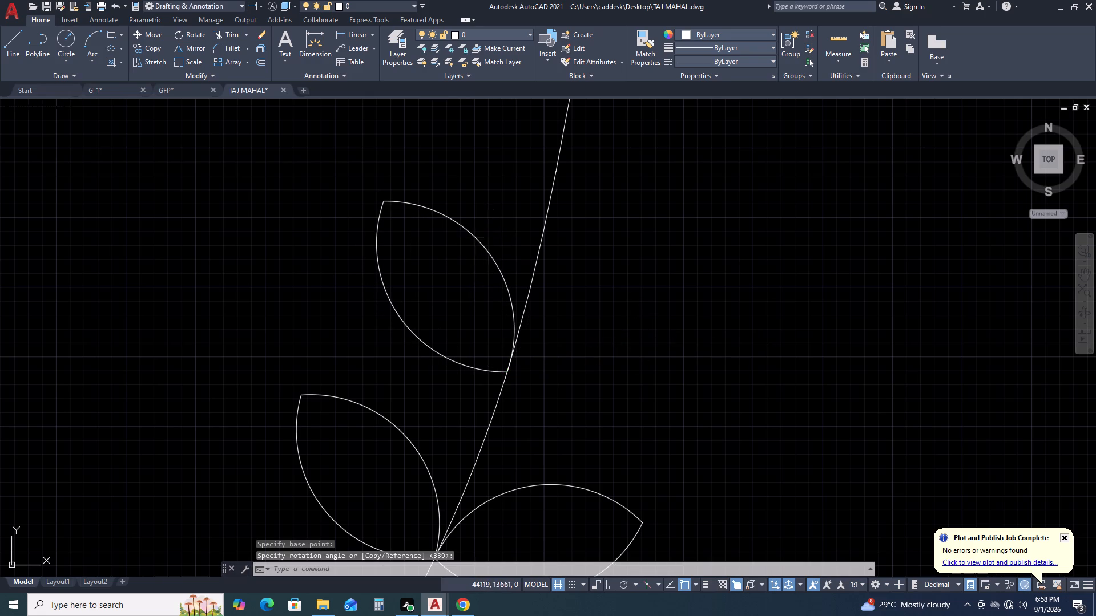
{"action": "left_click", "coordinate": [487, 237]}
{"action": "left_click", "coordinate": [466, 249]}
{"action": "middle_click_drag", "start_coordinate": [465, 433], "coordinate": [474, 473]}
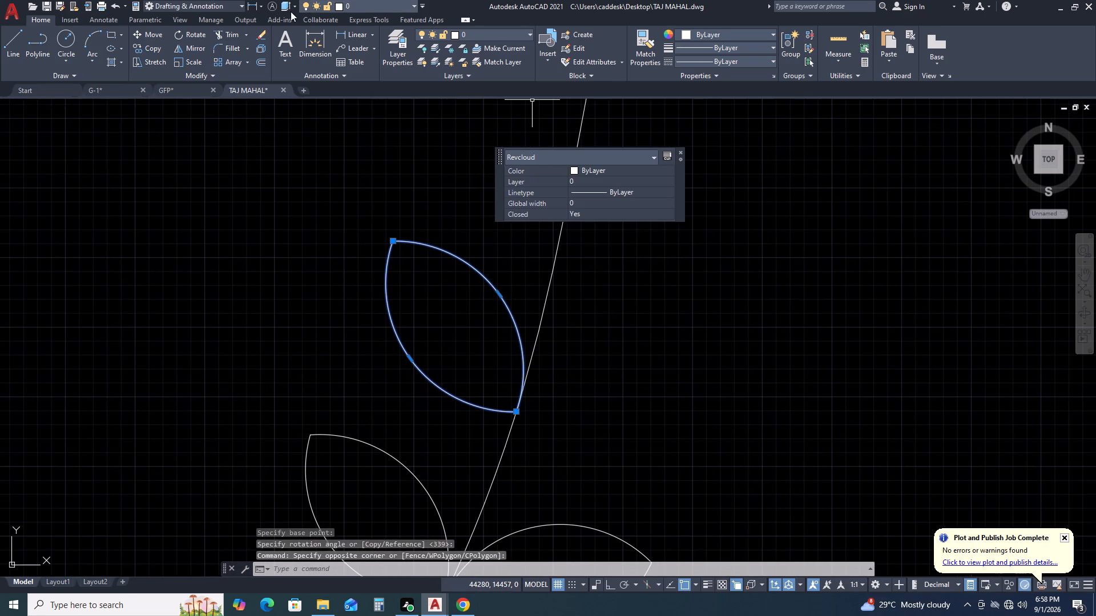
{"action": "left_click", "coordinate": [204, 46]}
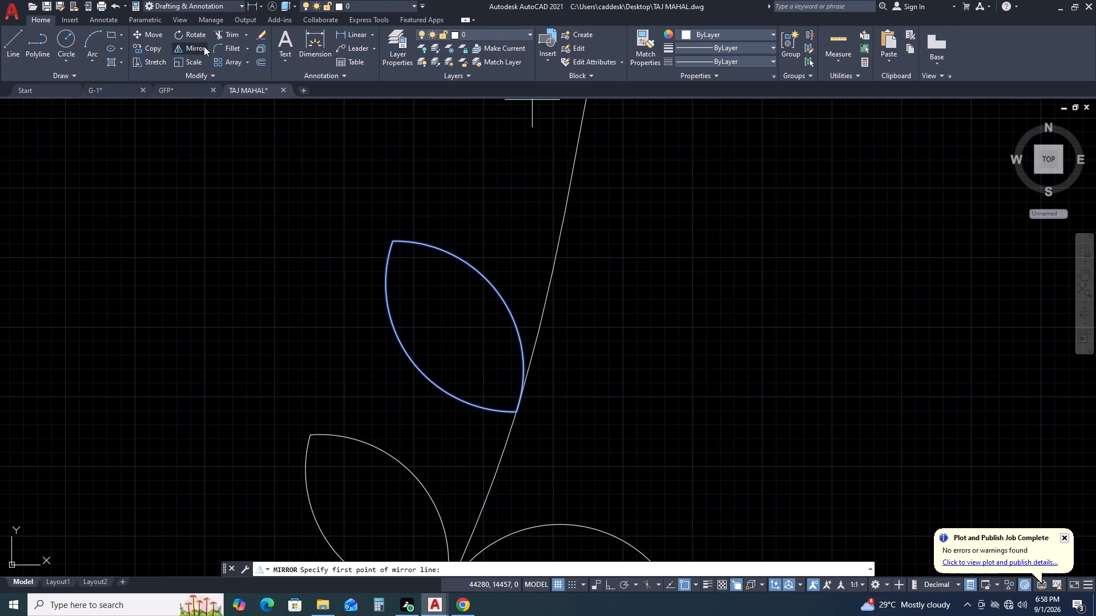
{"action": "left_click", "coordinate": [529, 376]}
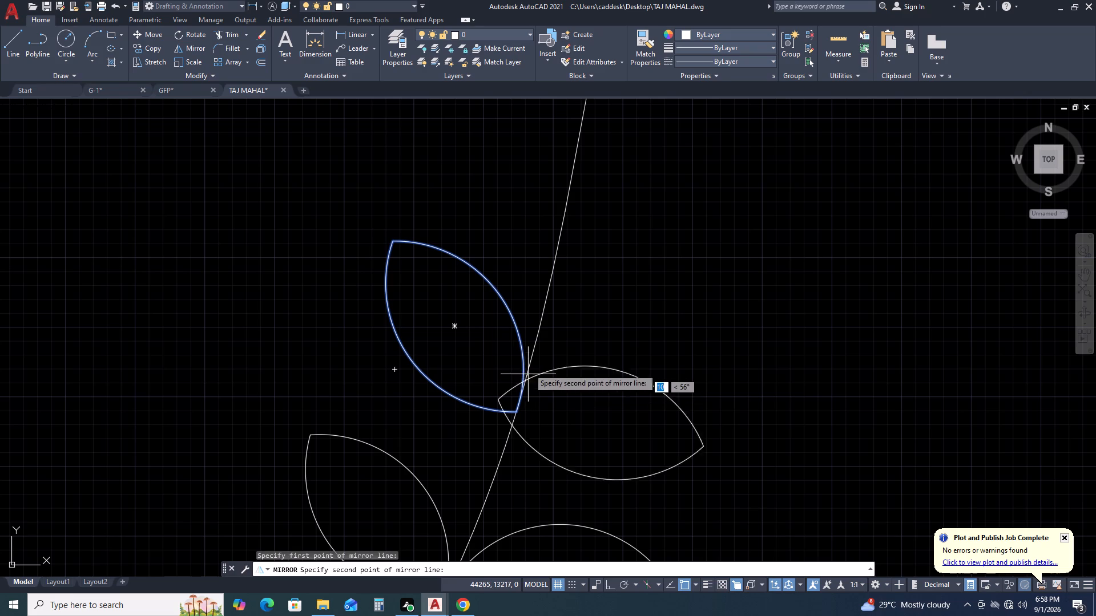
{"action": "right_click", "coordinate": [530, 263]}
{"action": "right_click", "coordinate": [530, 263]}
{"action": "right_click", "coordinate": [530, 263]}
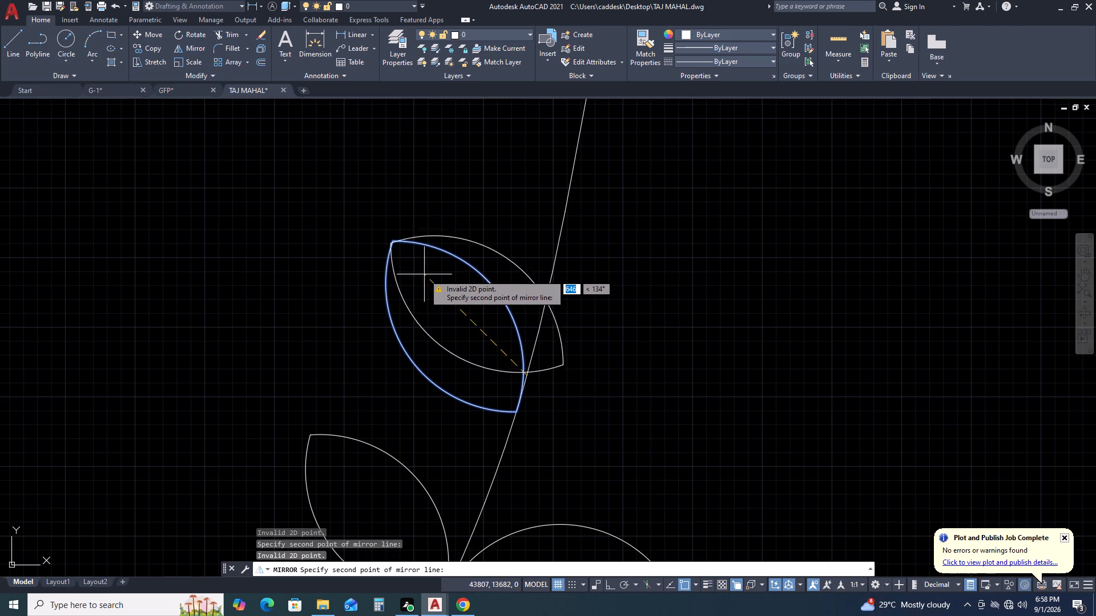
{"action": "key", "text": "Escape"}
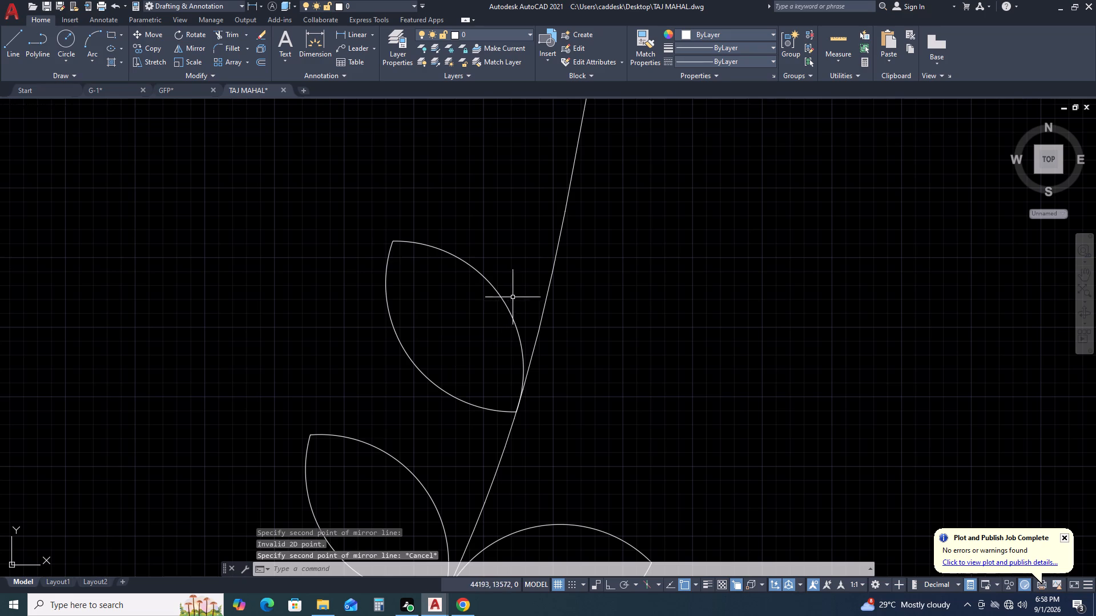
Mirror the seventh left-hand leaf across the stem, from its base point along a line at about 70°, keeping the original leaf.
{"action": "double_click", "coordinate": [513, 296]}
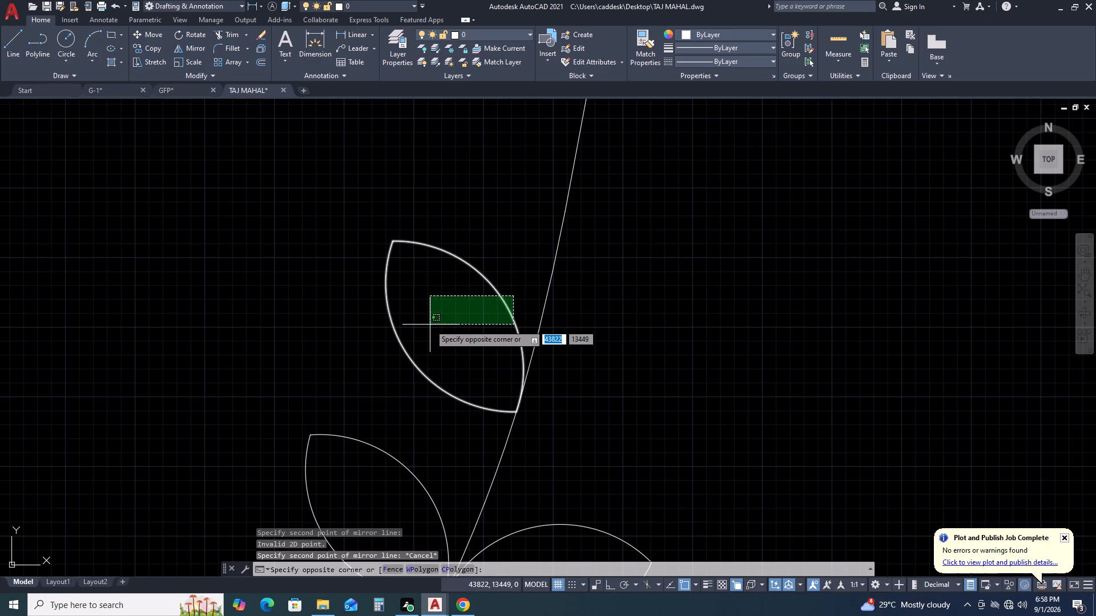
{"action": "left_click", "coordinate": [430, 325]}
{"action": "key", "text": "m"}
{"action": "key", "text": "i"}
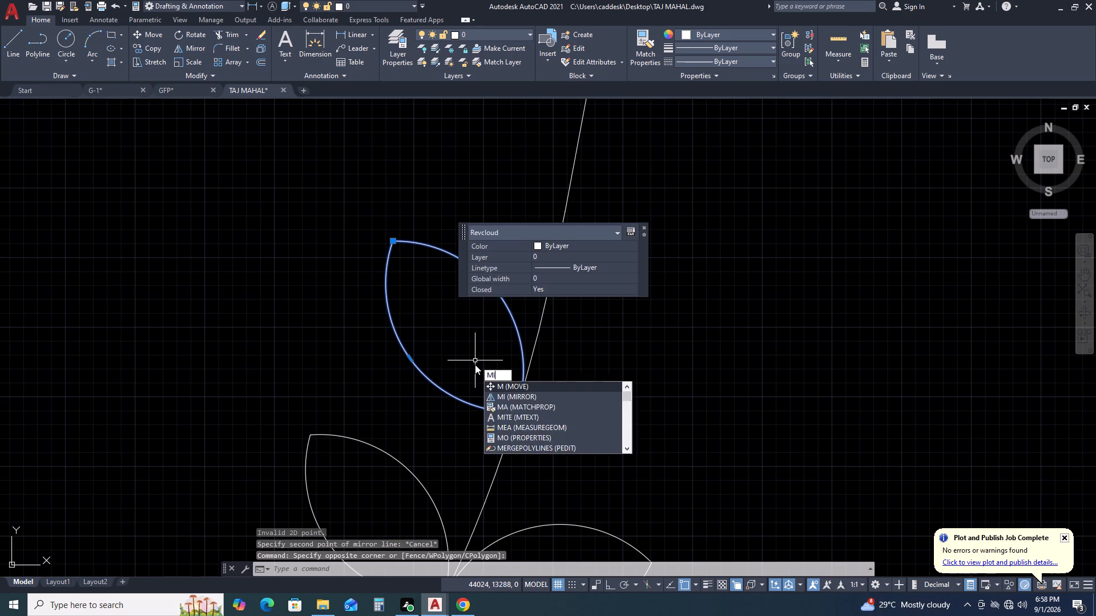
{"action": "key", "text": "space"}
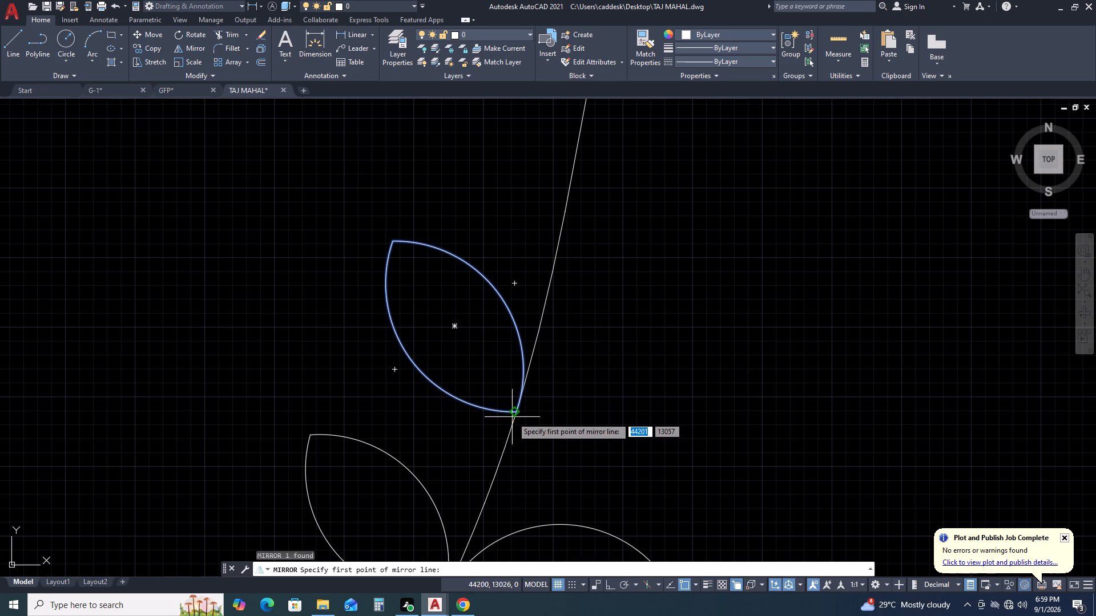
{"action": "left_click", "coordinate": [517, 416]}
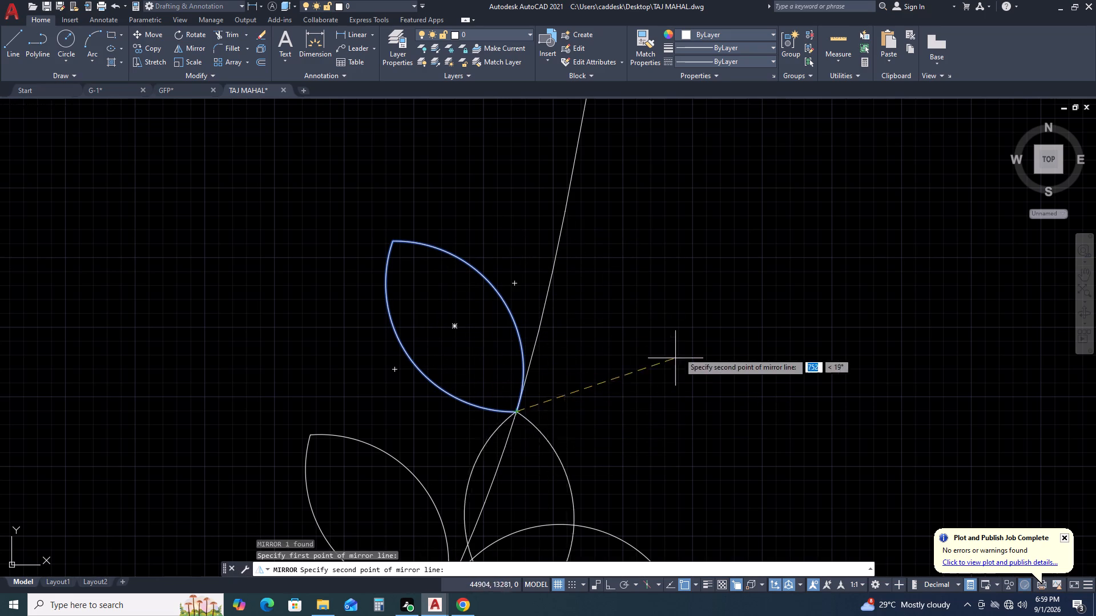
{"action": "key", "text": "F8"}
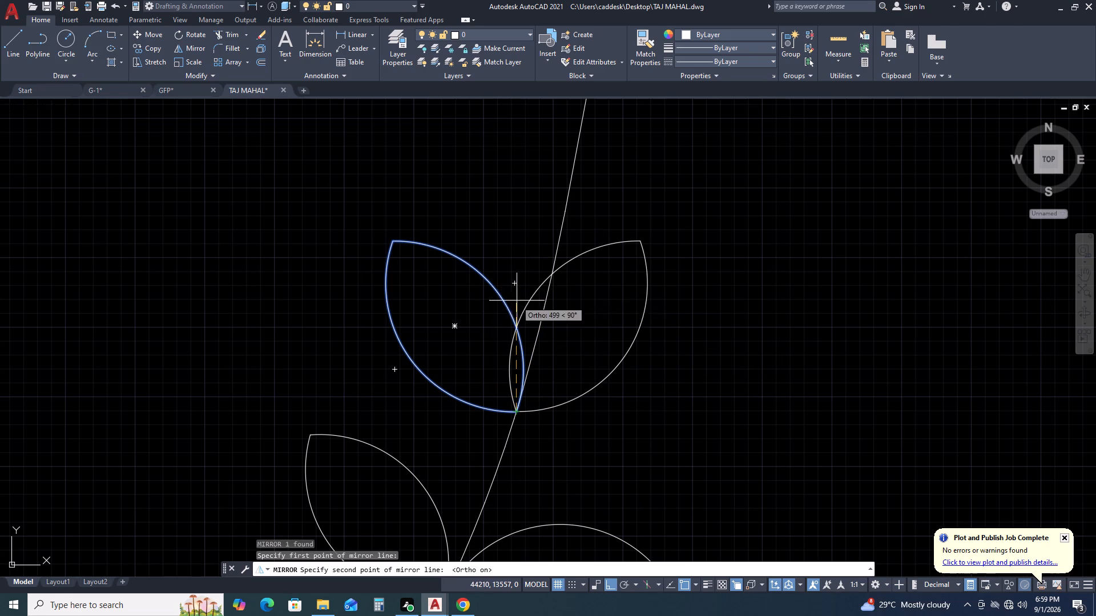
{"action": "key", "text": "F8"}
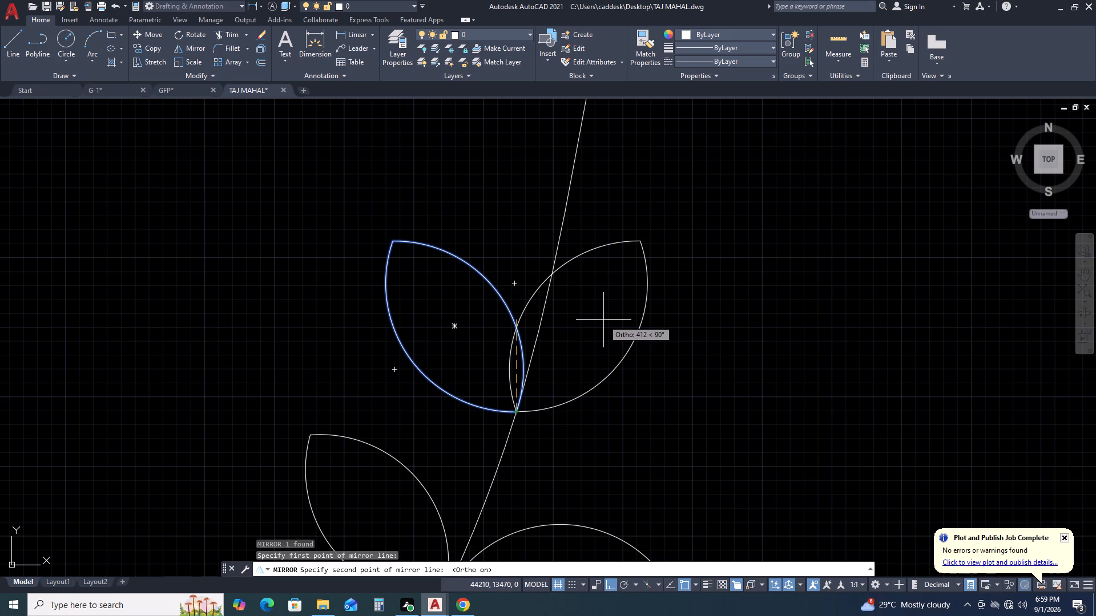
{"action": "left_click", "coordinate": [570, 260]}
{"action": "left_click_drag", "start_coordinate": [602, 303], "coordinate": [570, 260]}
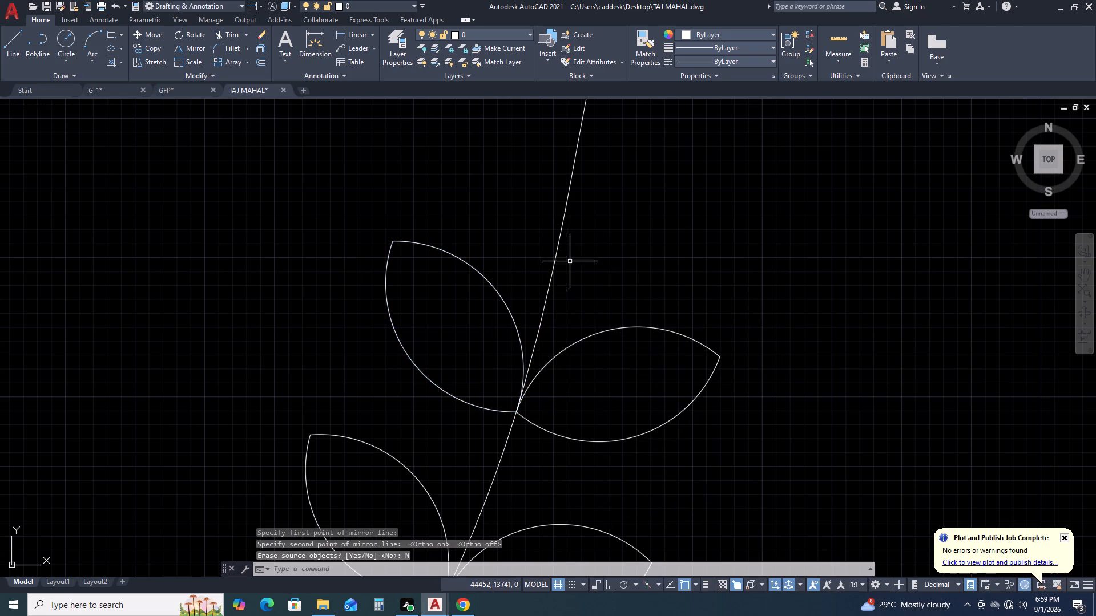
Move the seventh right-hand leaf by its base point about 316 units up the spline, staggering it above the seventh left-hand leaf's base.
{"action": "left_click", "coordinate": [690, 410]}
{"action": "left_click", "coordinate": [660, 399]}
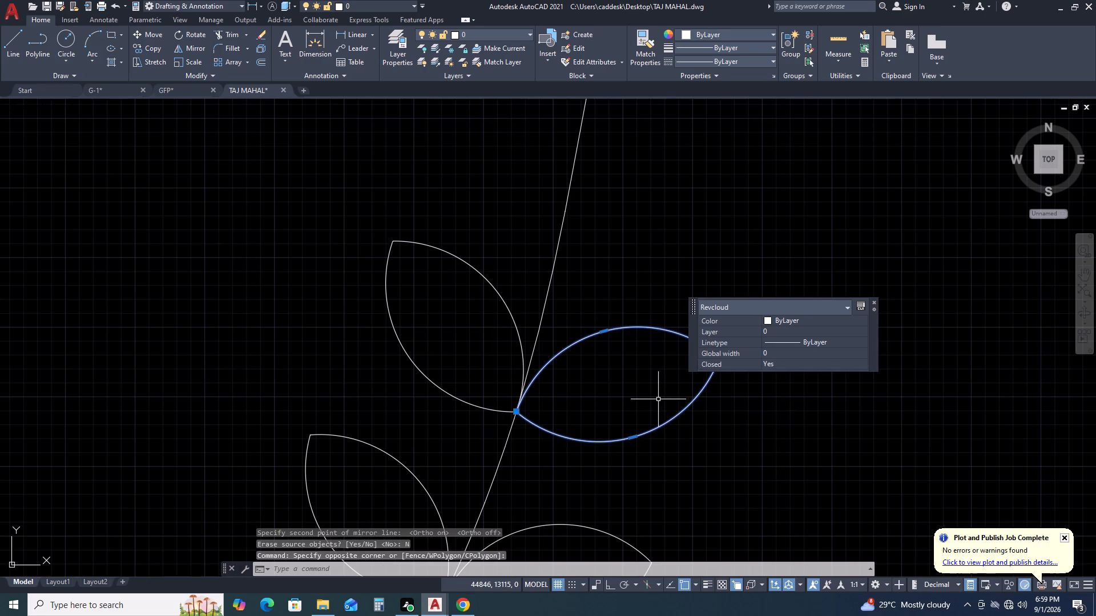
{"action": "type", "text": "M"}
{"action": "key", "text": "space"}
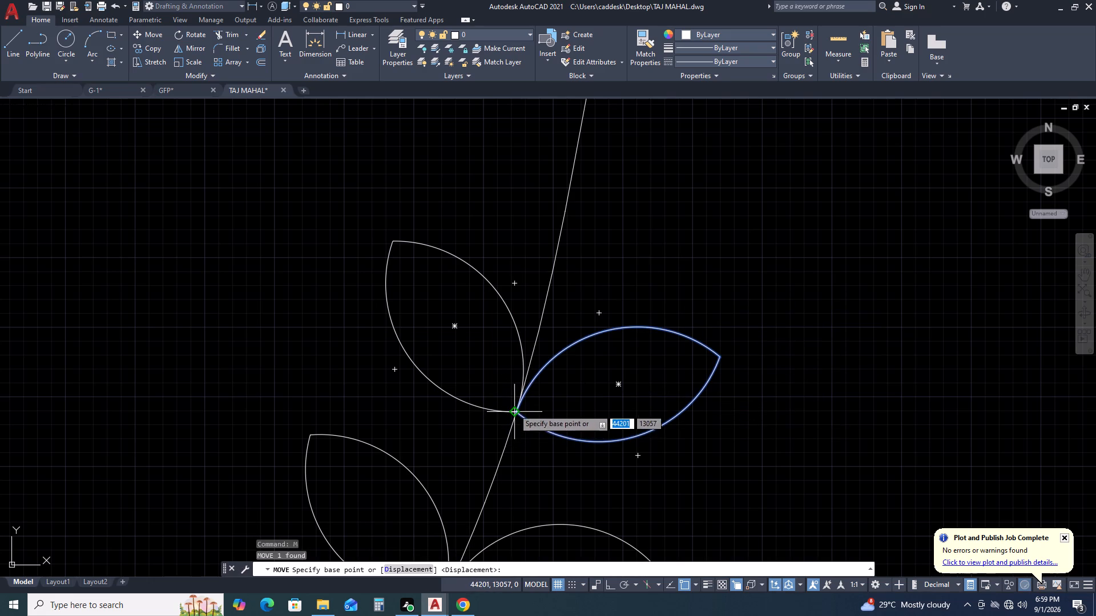
{"action": "left_click", "coordinate": [514, 409]}
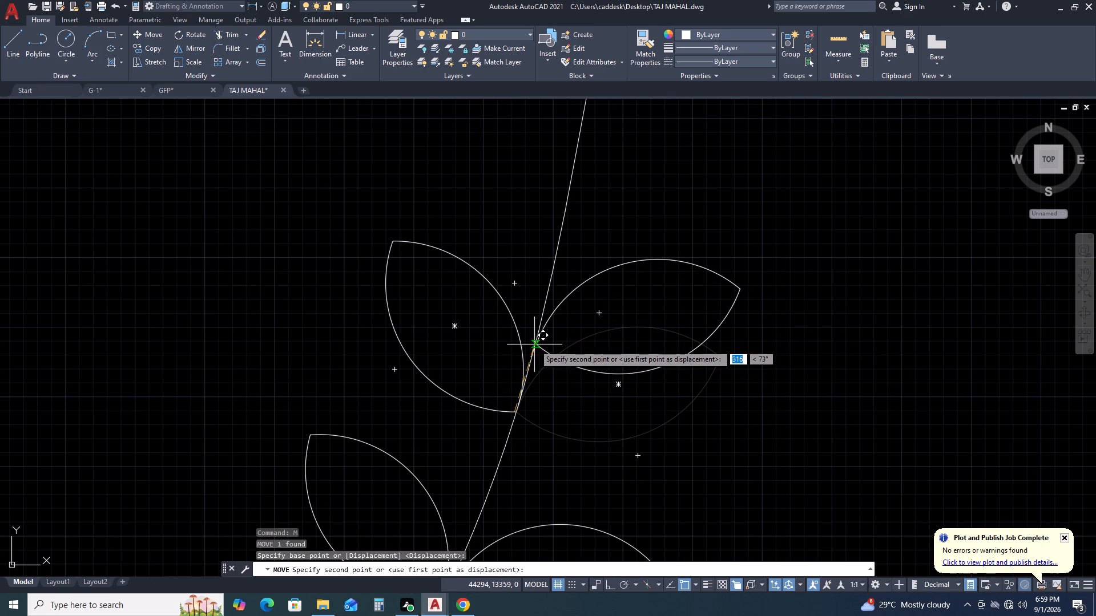
{"action": "left_click", "coordinate": [534, 345]}
Move the seventh right-hand leaf slightly left by its base point to close the gap to the spline.
{"action": "double_click", "coordinate": [695, 260]}
{"action": "middle_click_drag", "start_coordinate": [632, 350], "coordinate": [632, 347]}
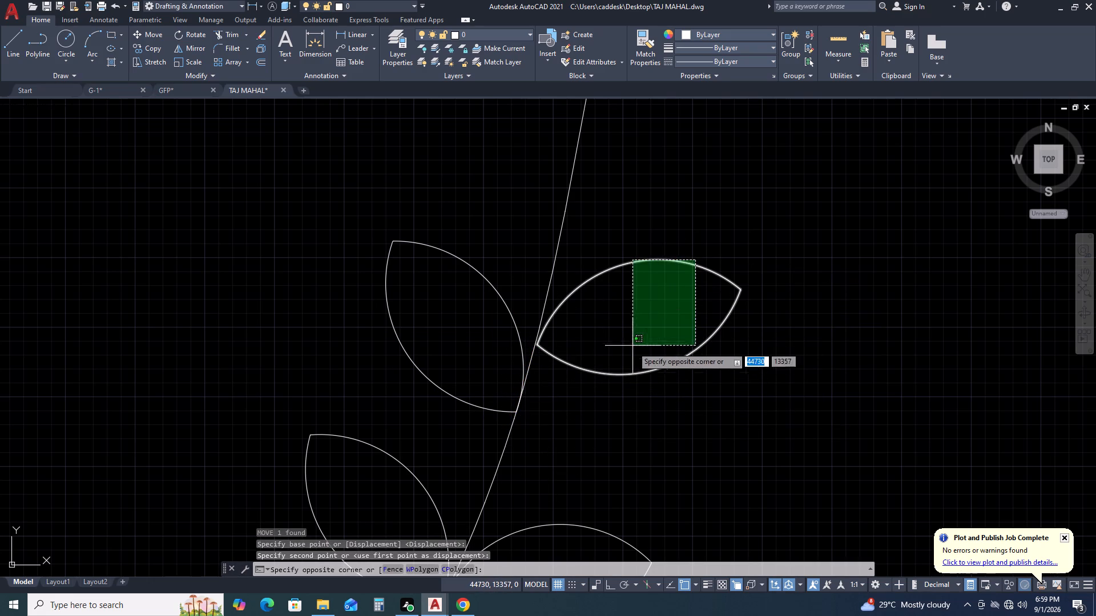
{"action": "middle_click_drag", "start_coordinate": [632, 347], "coordinate": [632, 370]}
{"action": "left_click", "coordinate": [630, 385]}
{"action": "middle_click_drag", "start_coordinate": [432, 442], "coordinate": [529, 571]}
{"action": "key", "text": "m"}
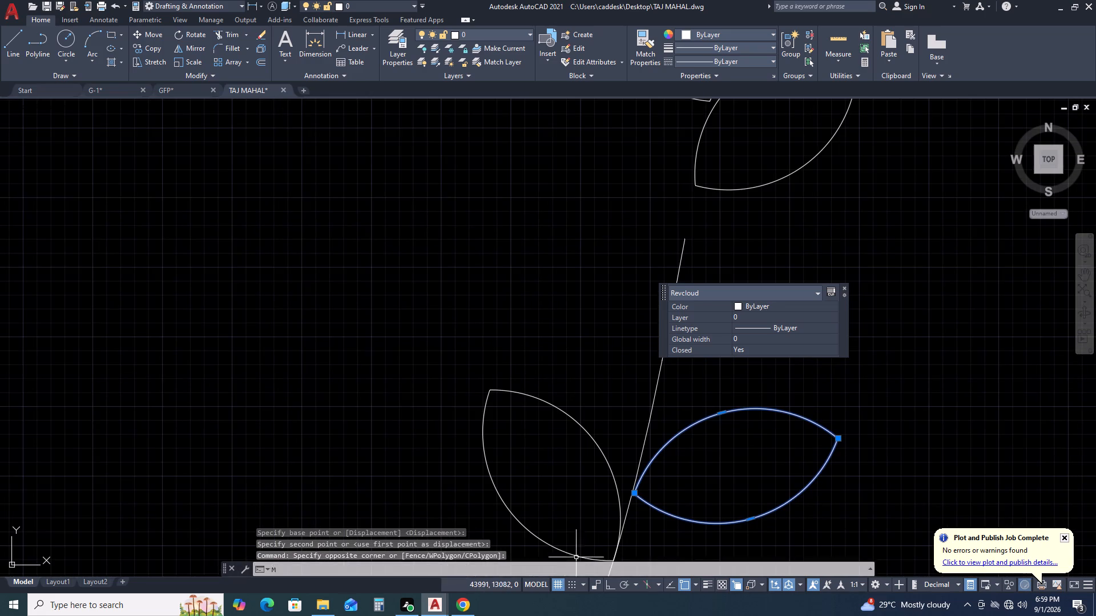
{"action": "key", "text": "space"}
{"action": "scroll", "coordinate": [644, 505], "scroll_direction": "up", "scroll_amount": 3}
{"action": "scroll", "coordinate": [595, 469], "scroll_direction": "up", "scroll_amount": 2}
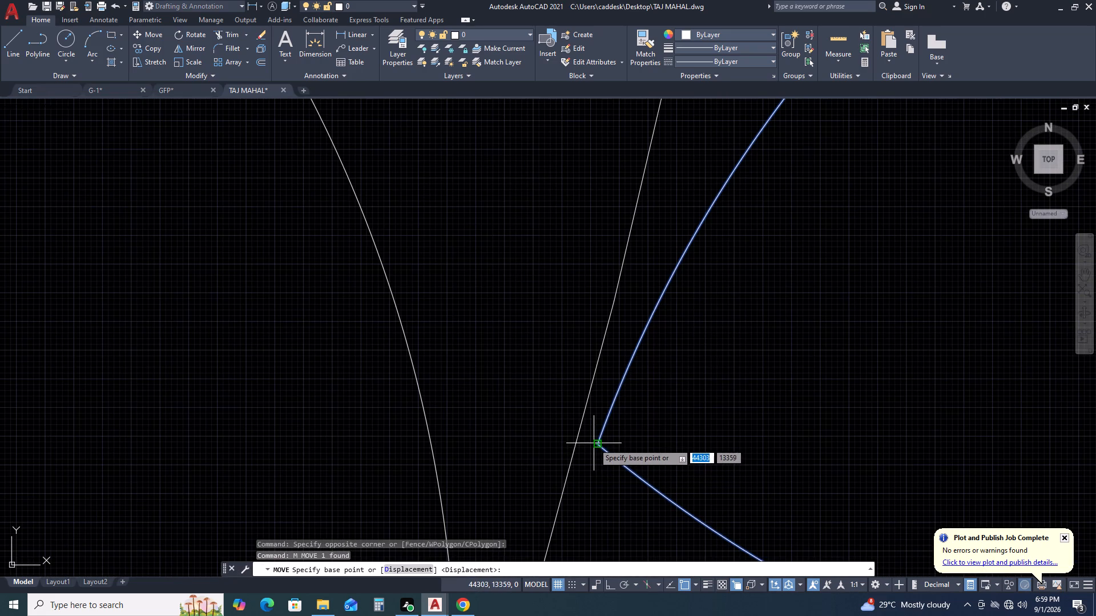
{"action": "left_click", "coordinate": [594, 443]}
{"action": "left_click", "coordinate": [577, 442]}
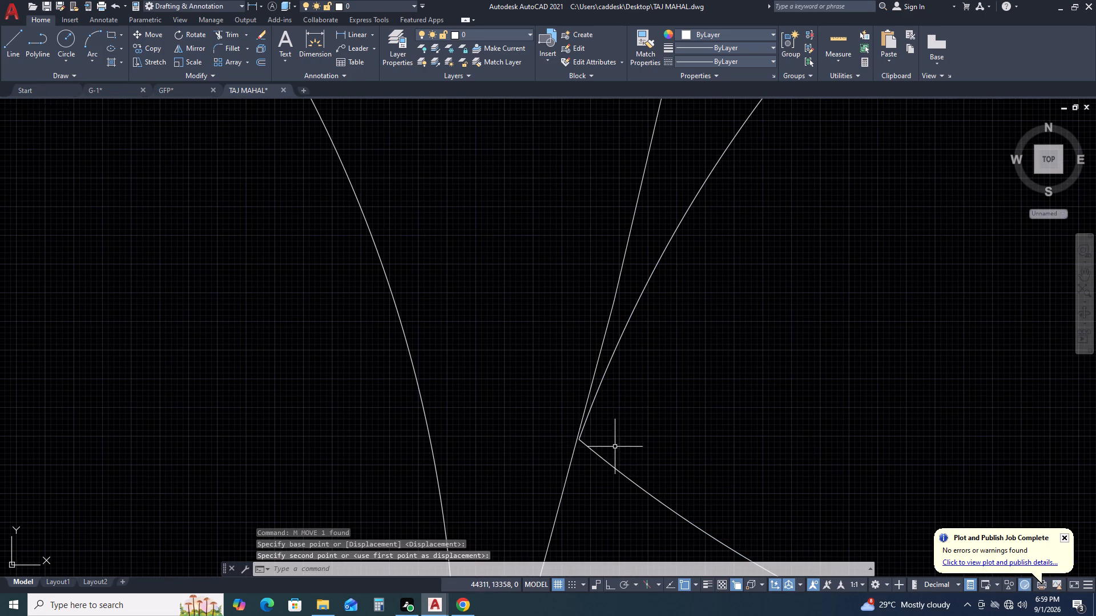
Nudge the seventh right-hand leaf further left, bringing its base point closer to the spline.
{"action": "left_click", "coordinate": [615, 447]}
{"action": "left_click", "coordinate": [596, 463]}
{"action": "key", "text": "m"}
{"action": "key", "text": "space"}
{"action": "scroll", "coordinate": [583, 445], "scroll_direction": "up", "scroll_amount": 2}
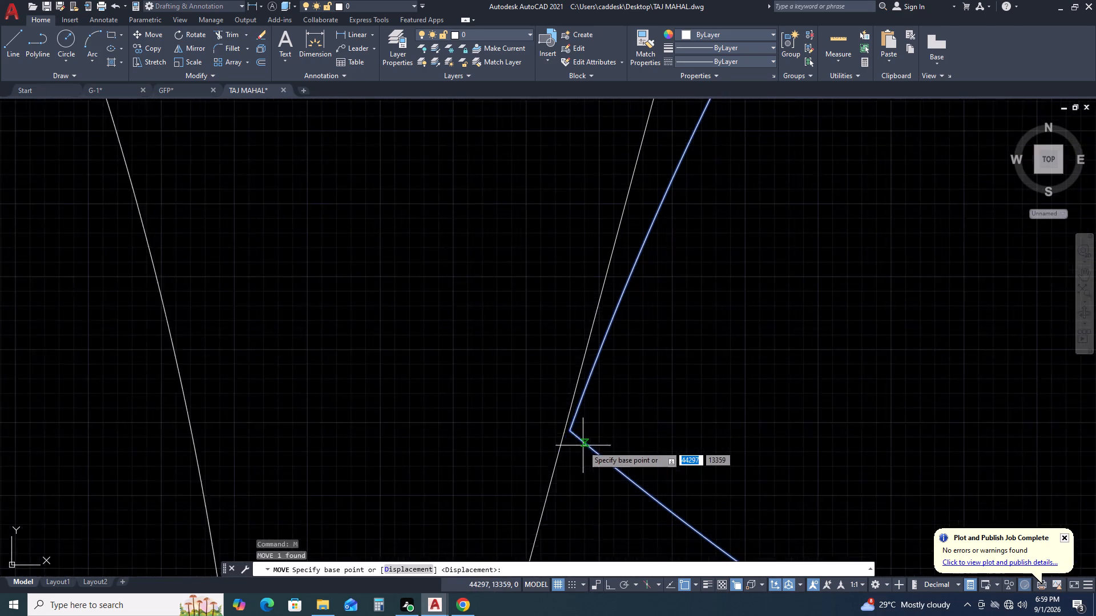
{"action": "scroll", "coordinate": [583, 445], "scroll_direction": "up", "scroll_amount": 1}
{"action": "left_click", "coordinate": [559, 420]}
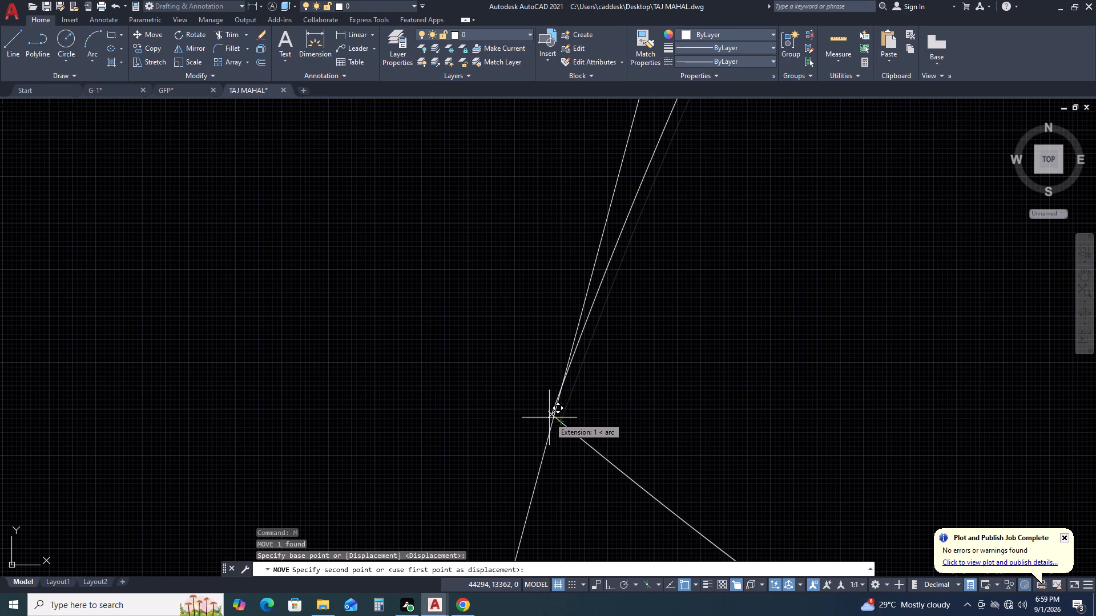
{"action": "left_click", "coordinate": [552, 418]}
Shift the seventh right-hand leaf slightly right by its base point, back toward the spline.
{"action": "scroll", "coordinate": [577, 459], "scroll_direction": "down", "scroll_amount": 3}
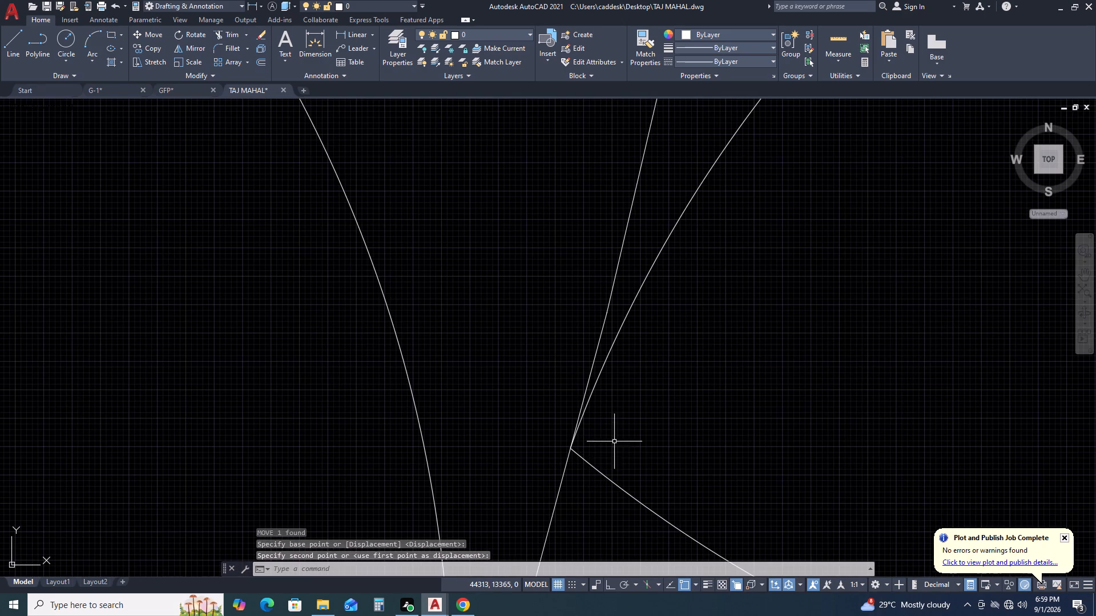
{"action": "left_click", "coordinate": [615, 441]}
{"action": "left_click", "coordinate": [587, 504]}
{"action": "type", "text": "M"}
{"action": "key", "text": "space"}
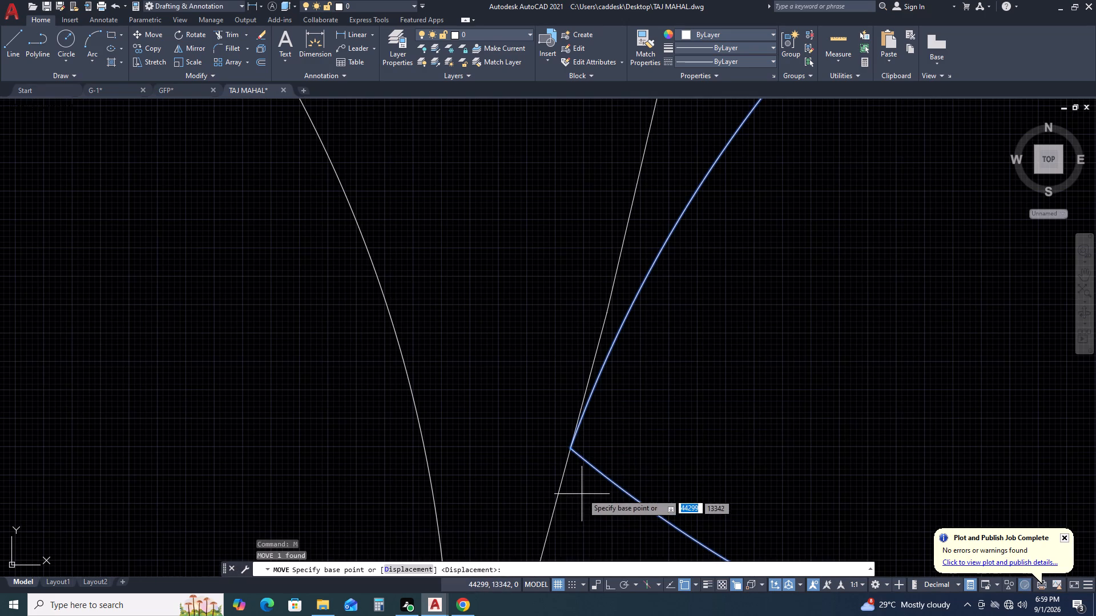
{"action": "scroll", "coordinate": [581, 489], "scroll_direction": "up", "scroll_amount": 4}
{"action": "middle_click_drag", "start_coordinate": [541, 462], "coordinate": [447, 462]}
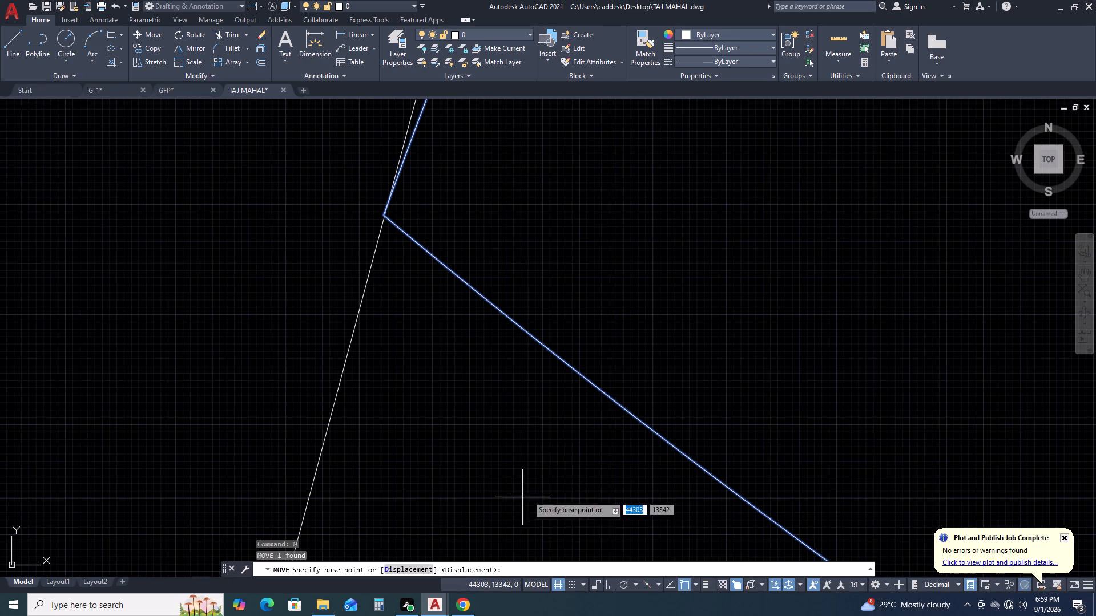
{"action": "middle_click_drag", "start_coordinate": [366, 319], "coordinate": [449, 439]}
{"action": "scroll", "coordinate": [451, 324], "scroll_direction": "up", "scroll_amount": 3}
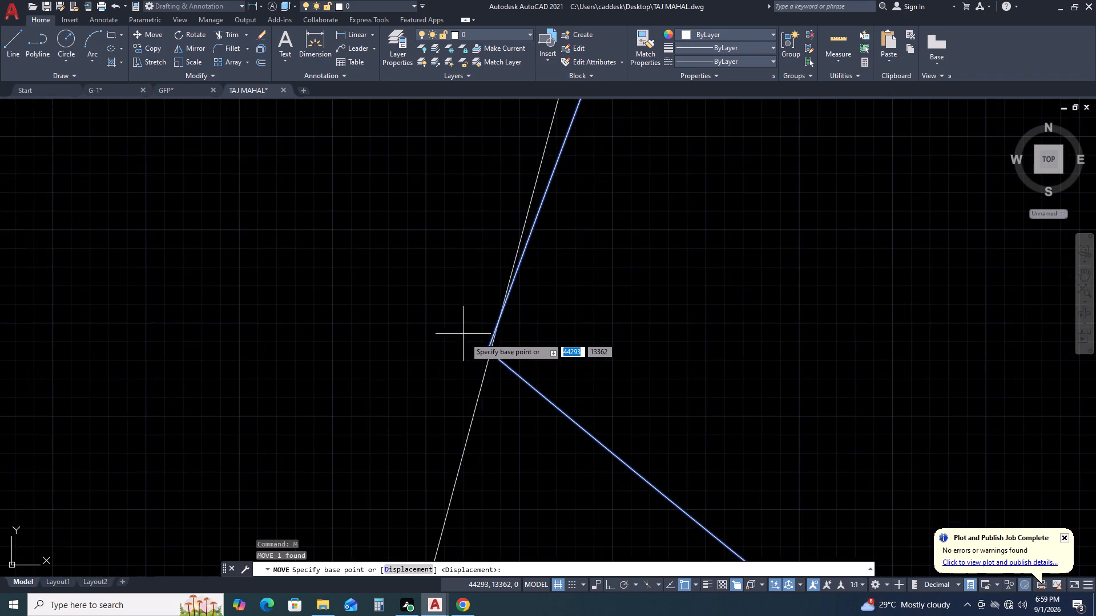
{"action": "scroll", "coordinate": [467, 339], "scroll_direction": "up", "scroll_amount": 3}
{"action": "left_click", "coordinate": [529, 384]}
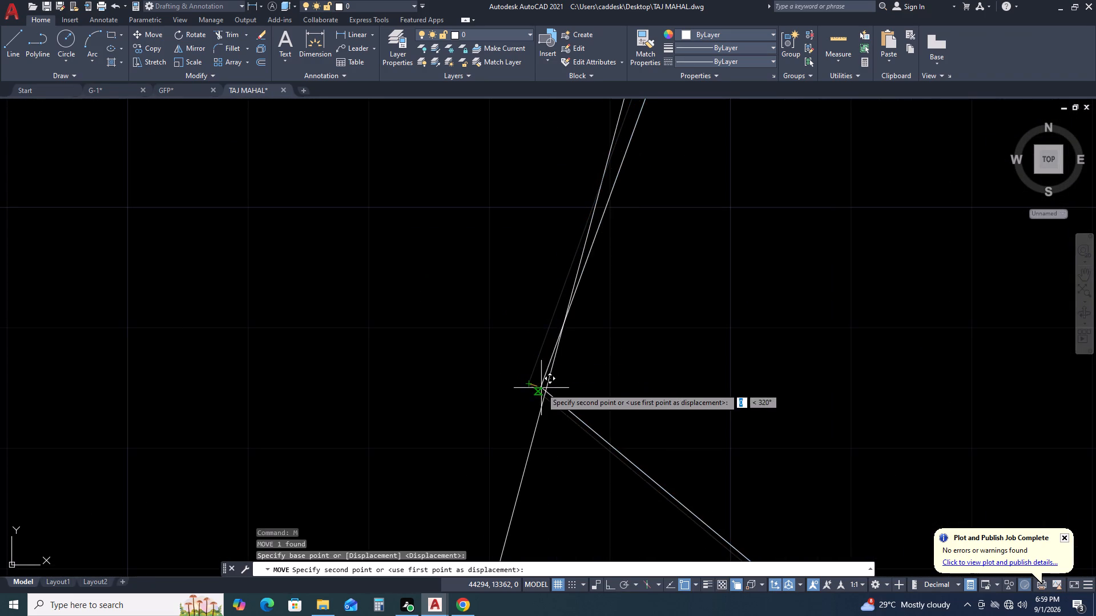
{"action": "left_click", "coordinate": [546, 390]}
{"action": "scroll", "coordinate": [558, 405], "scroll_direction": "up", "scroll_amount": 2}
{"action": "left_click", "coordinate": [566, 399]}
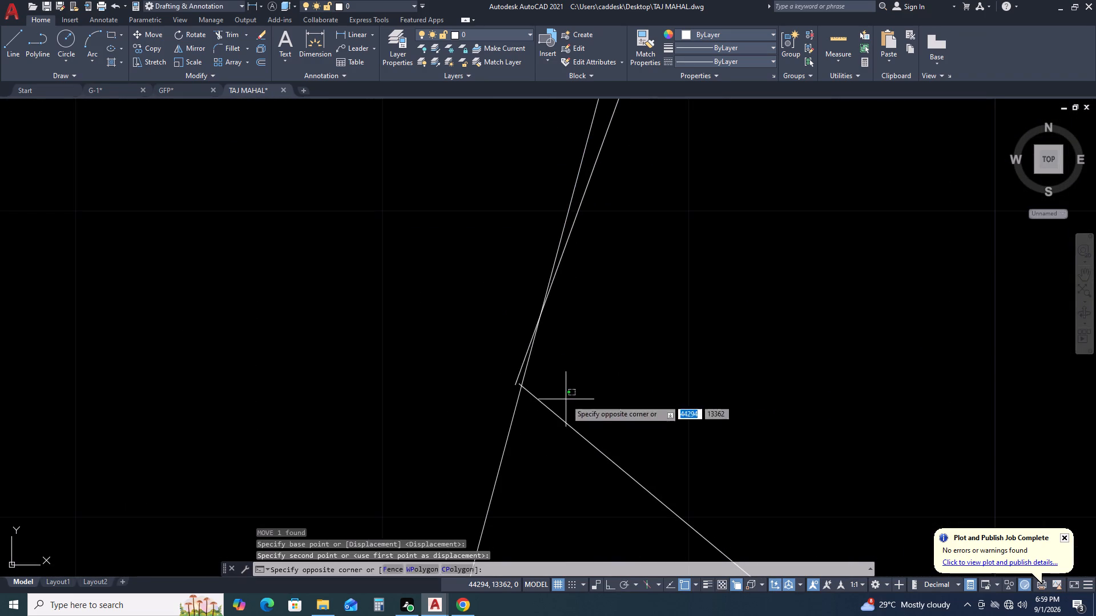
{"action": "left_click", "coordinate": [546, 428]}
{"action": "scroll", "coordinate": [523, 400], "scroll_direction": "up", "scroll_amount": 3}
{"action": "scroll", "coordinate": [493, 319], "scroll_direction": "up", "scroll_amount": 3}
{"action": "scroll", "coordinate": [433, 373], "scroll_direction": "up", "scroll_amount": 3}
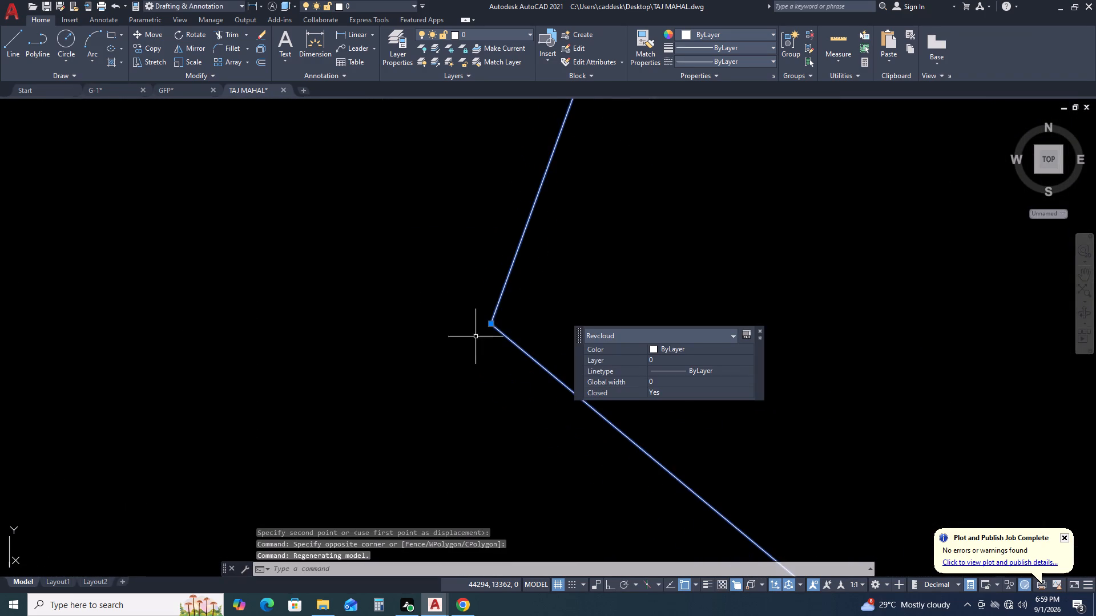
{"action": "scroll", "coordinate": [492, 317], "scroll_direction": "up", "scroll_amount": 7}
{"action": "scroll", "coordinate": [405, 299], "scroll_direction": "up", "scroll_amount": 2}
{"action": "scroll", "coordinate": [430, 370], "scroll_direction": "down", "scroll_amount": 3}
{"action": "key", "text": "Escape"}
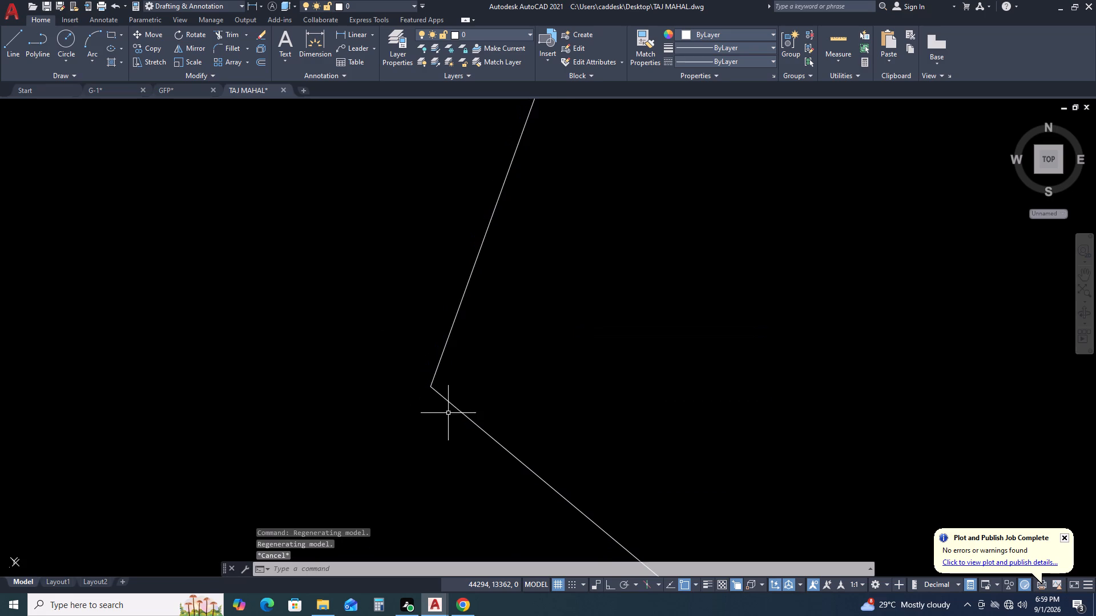
Move the seventh right-hand leaf slightly right and down, placing its base point on the spline.
{"action": "scroll", "coordinate": [448, 414], "scroll_direction": "down", "scroll_amount": 20}
{"action": "scroll", "coordinate": [448, 414], "scroll_direction": "down", "scroll_amount": 4}
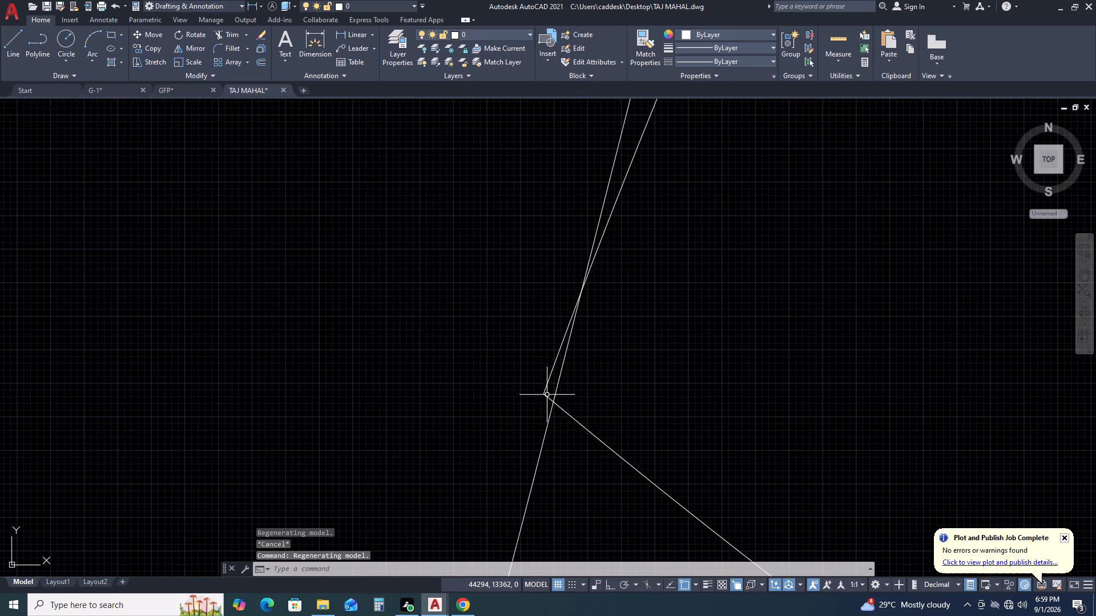
{"action": "left_click", "coordinate": [569, 410]}
{"action": "left_click", "coordinate": [553, 431]}
{"action": "key", "text": "m"}
{"action": "key", "text": "space"}
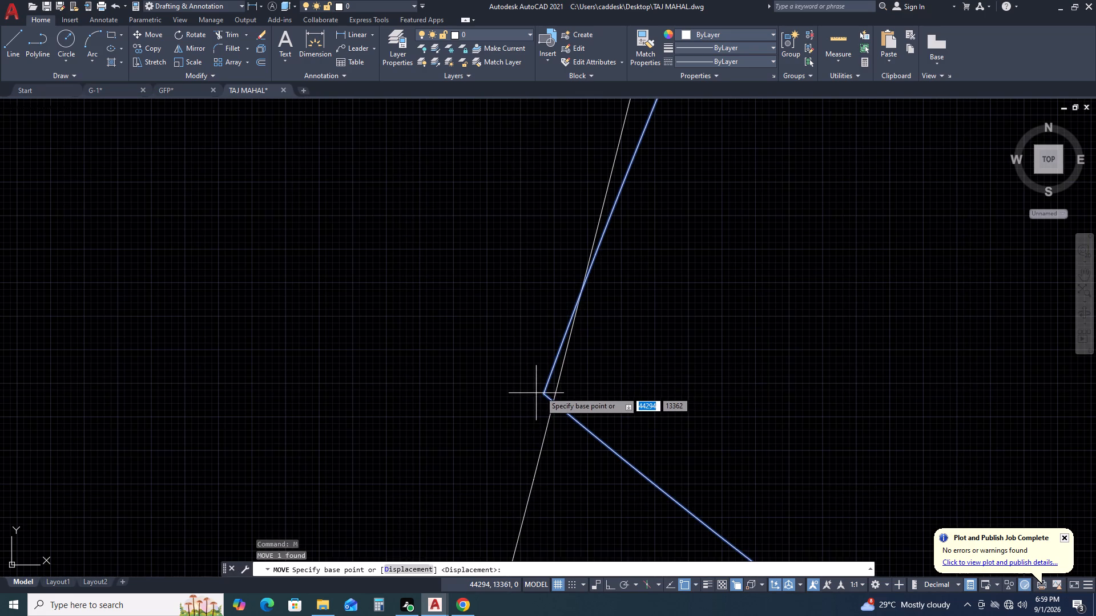
{"action": "left_click", "coordinate": [541, 391]}
{"action": "left_click", "coordinate": [553, 400]}
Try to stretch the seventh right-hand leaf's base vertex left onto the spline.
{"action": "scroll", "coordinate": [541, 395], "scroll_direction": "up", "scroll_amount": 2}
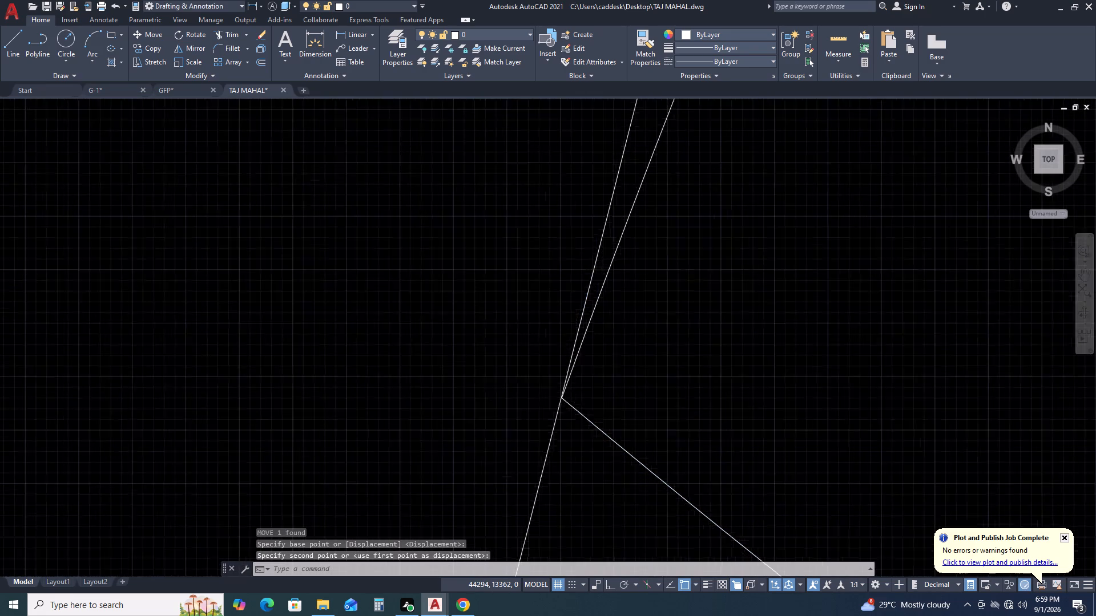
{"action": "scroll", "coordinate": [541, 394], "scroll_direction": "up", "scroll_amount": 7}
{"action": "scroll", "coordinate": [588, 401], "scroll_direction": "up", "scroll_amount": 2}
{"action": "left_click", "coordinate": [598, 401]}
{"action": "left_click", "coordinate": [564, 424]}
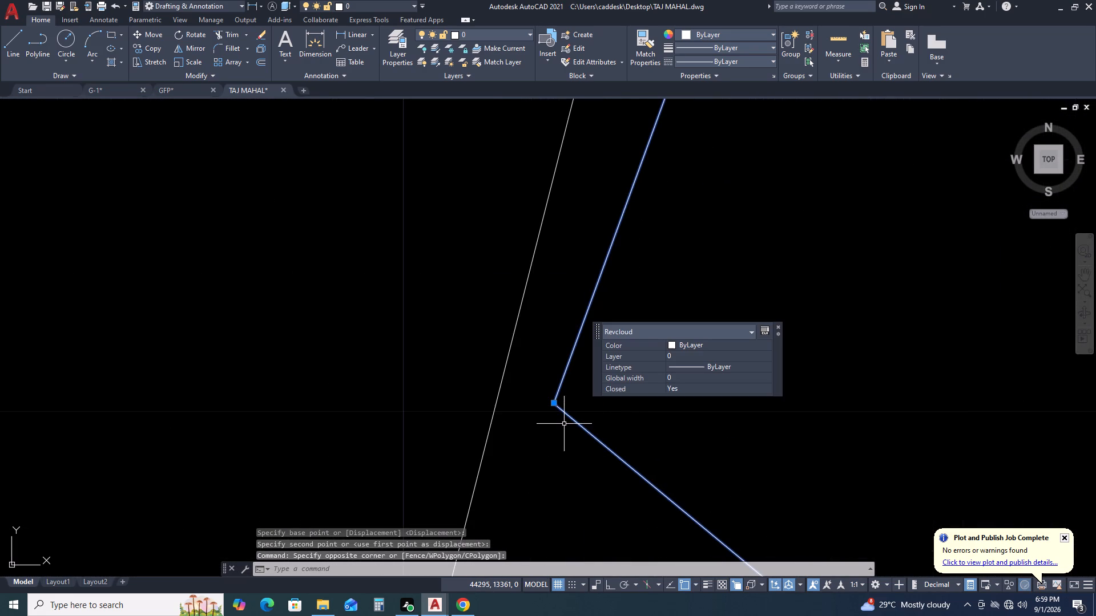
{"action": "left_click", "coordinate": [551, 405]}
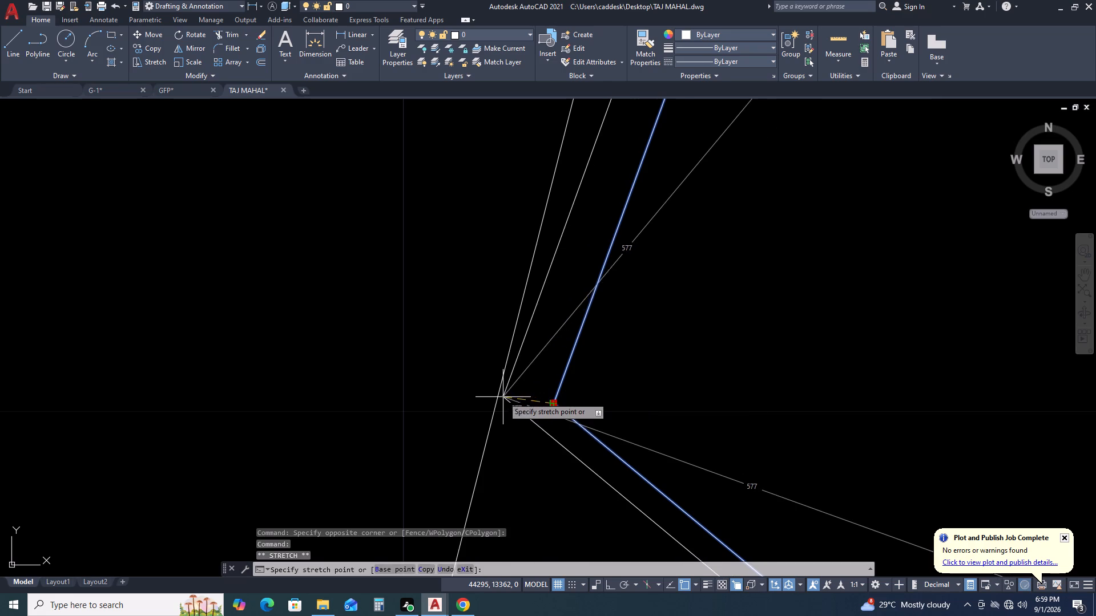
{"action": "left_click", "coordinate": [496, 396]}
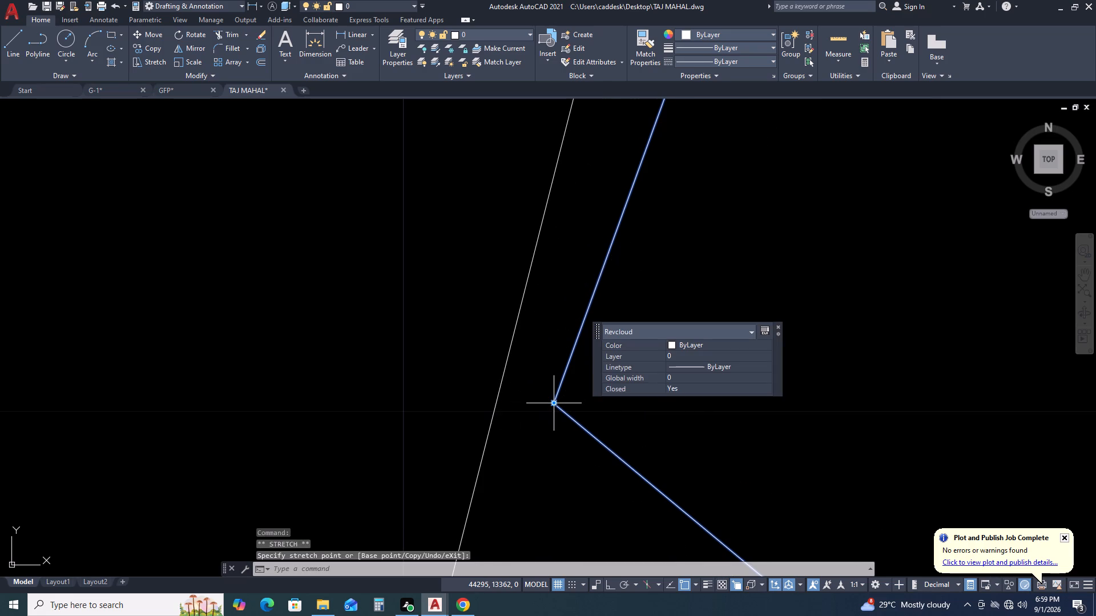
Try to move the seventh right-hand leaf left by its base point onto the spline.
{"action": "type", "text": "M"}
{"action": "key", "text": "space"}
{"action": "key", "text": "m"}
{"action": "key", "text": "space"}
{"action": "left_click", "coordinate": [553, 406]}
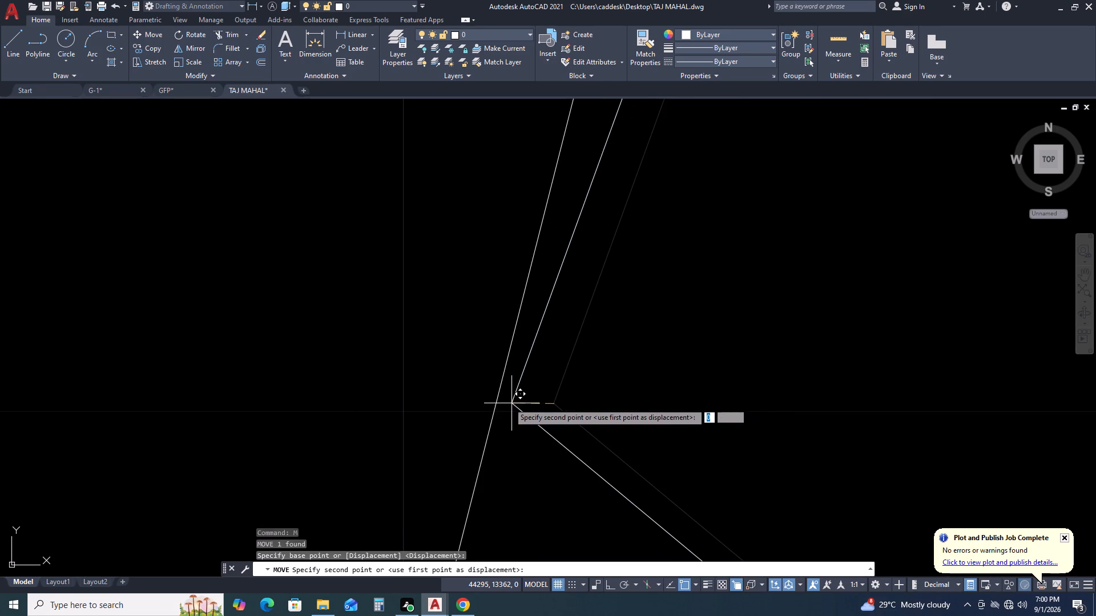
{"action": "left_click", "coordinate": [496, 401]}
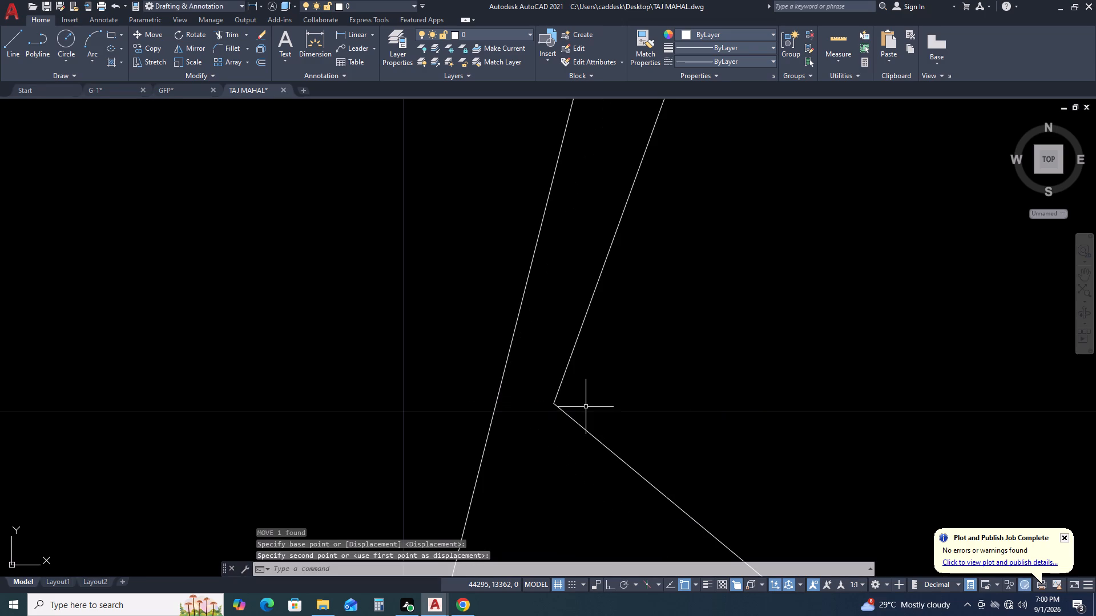
Examine where the seventh pair's leaf bases meet the spline and check the leaf spacing along the whole branch.
{"action": "left_click", "coordinate": [586, 406]}
{"action": "left_click", "coordinate": [546, 408]}
{"action": "scroll", "coordinate": [543, 412], "scroll_direction": "down", "scroll_amount": 7}
{"action": "scroll", "coordinate": [544, 412], "scroll_direction": "up", "scroll_amount": 1}
{"action": "scroll", "coordinate": [544, 412], "scroll_direction": "down", "scroll_amount": 13}
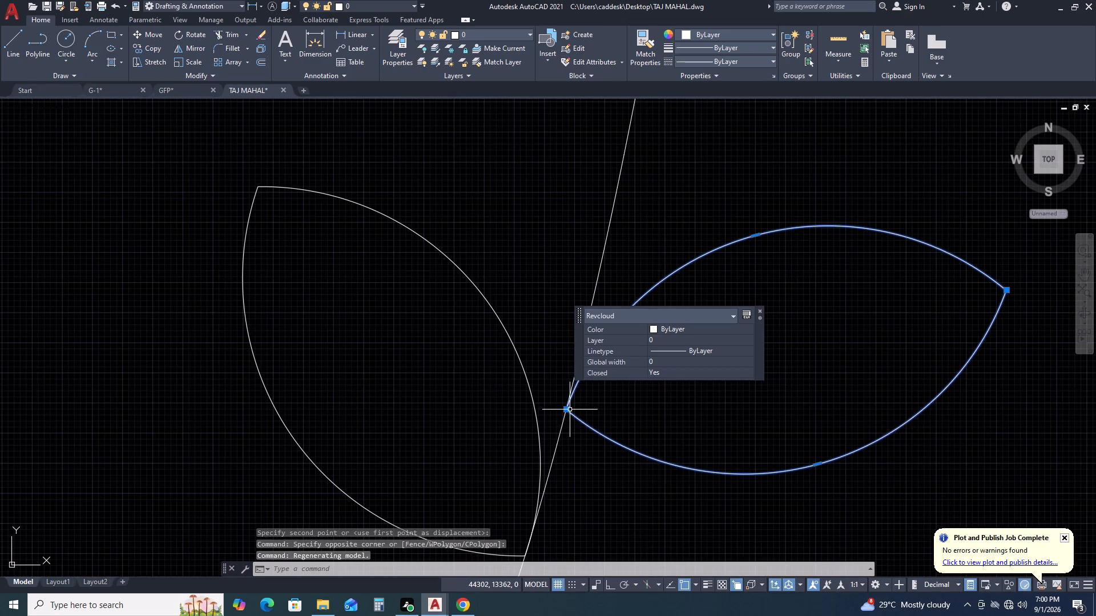
{"action": "middle_click_drag", "start_coordinate": [542, 508], "coordinate": [495, 319]}
{"action": "middle_click_drag", "start_coordinate": [487, 291], "coordinate": [482, 273]}
{"action": "scroll", "coordinate": [482, 374], "scroll_direction": "up", "scroll_amount": 4}
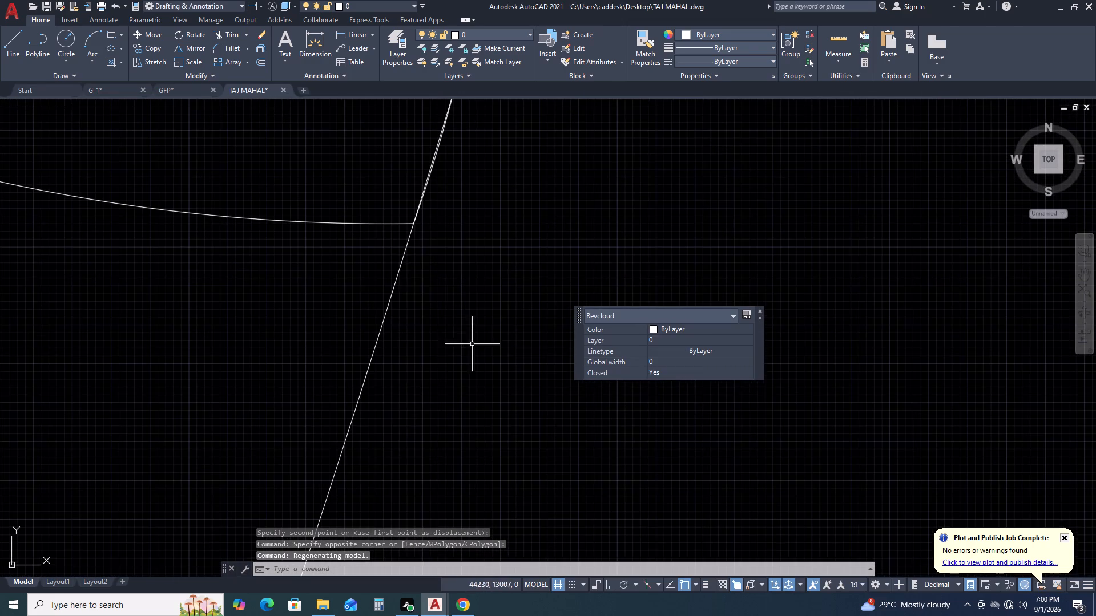
{"action": "scroll", "coordinate": [410, 229], "scroll_direction": "up", "scroll_amount": 8}
{"action": "middle_click_drag", "start_coordinate": [421, 185], "coordinate": [490, 418]}
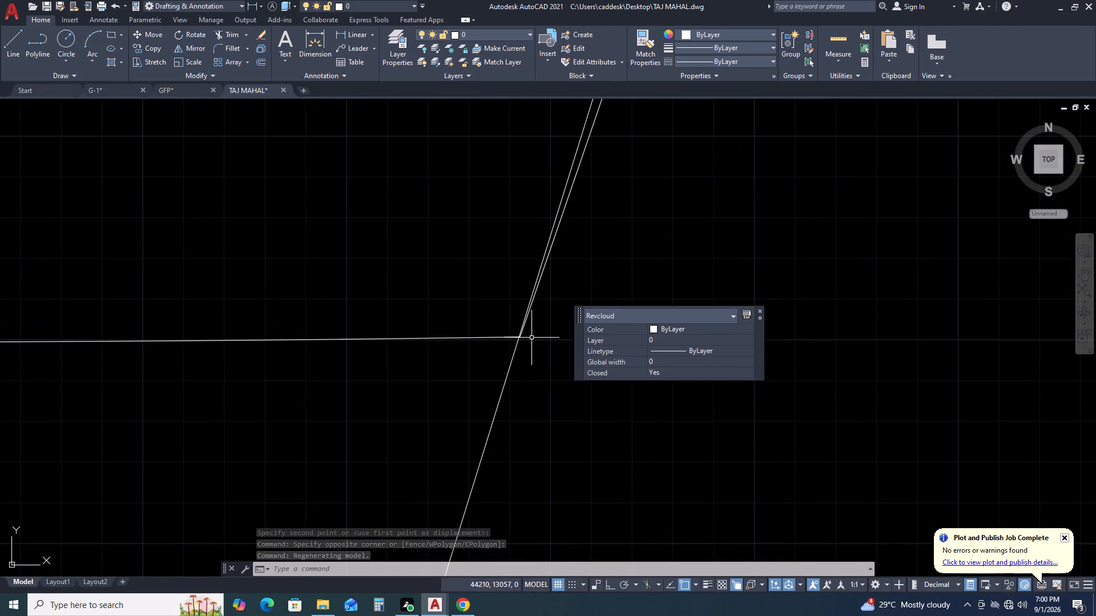
{"action": "scroll", "coordinate": [535, 327], "scroll_direction": "up", "scroll_amount": 3}
{"action": "scroll", "coordinate": [451, 368], "scroll_direction": "down", "scroll_amount": 20}
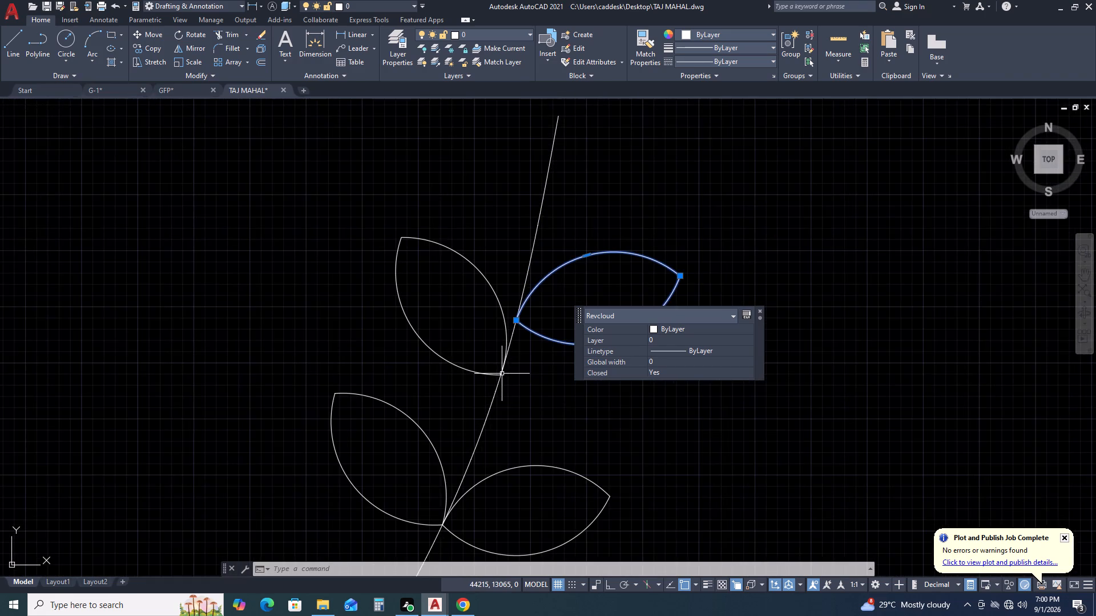
{"action": "scroll", "coordinate": [502, 374], "scroll_direction": "down", "scroll_amount": 4}
{"action": "key", "text": "Escape"}
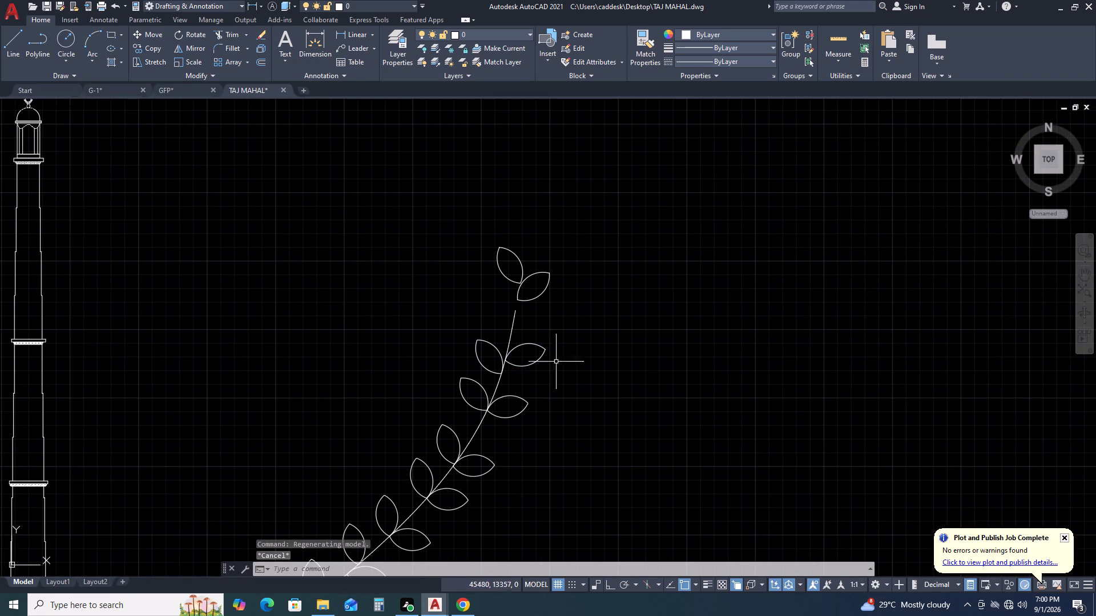
{"action": "middle_click_drag", "start_coordinate": [479, 495], "coordinate": [531, 349]}
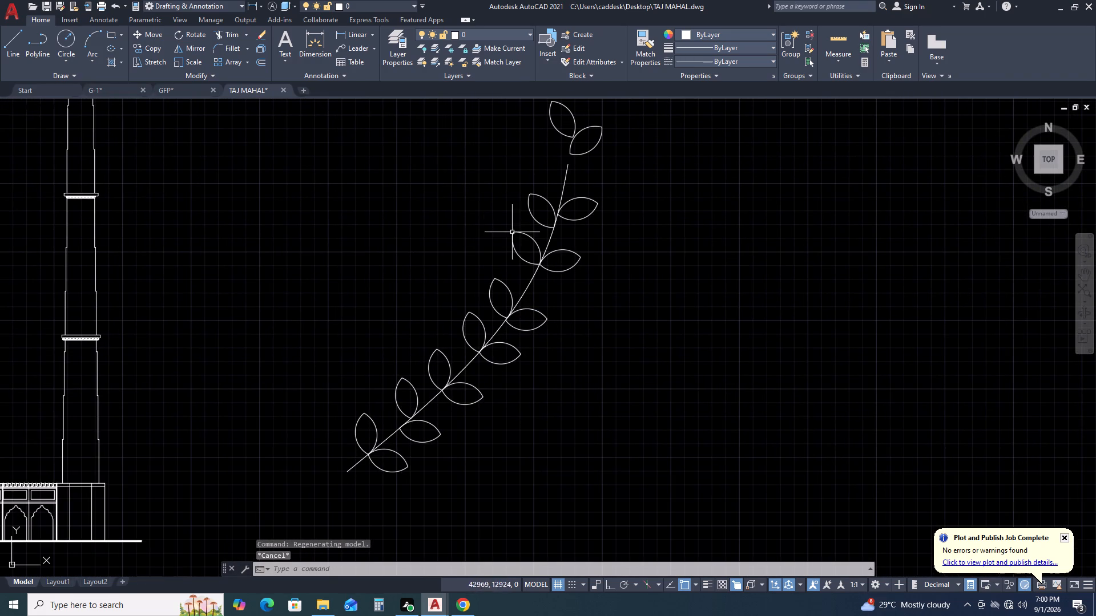
Move the topmost right-hand leaf by its base point onto the upper end of the spline stem.
{"action": "middle_click_drag", "start_coordinate": [521, 237], "coordinate": [602, 414]}
{"action": "scroll", "coordinate": [652, 387], "scroll_direction": "up", "scroll_amount": 1}
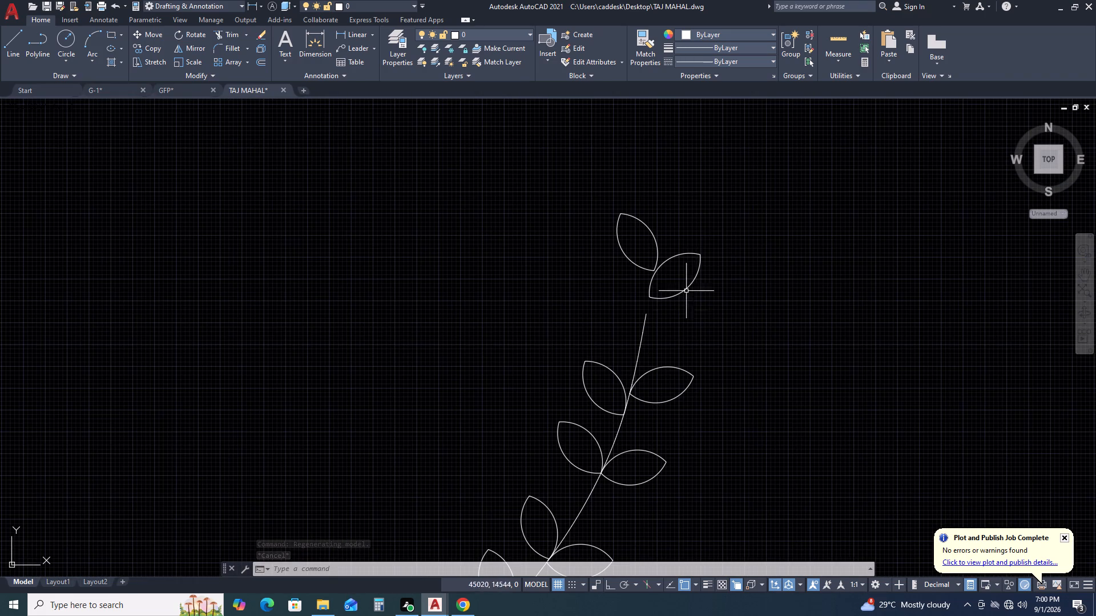
{"action": "left_click", "coordinate": [731, 247]}
{"action": "left_click", "coordinate": [691, 324]}
{"action": "key", "text": "m"}
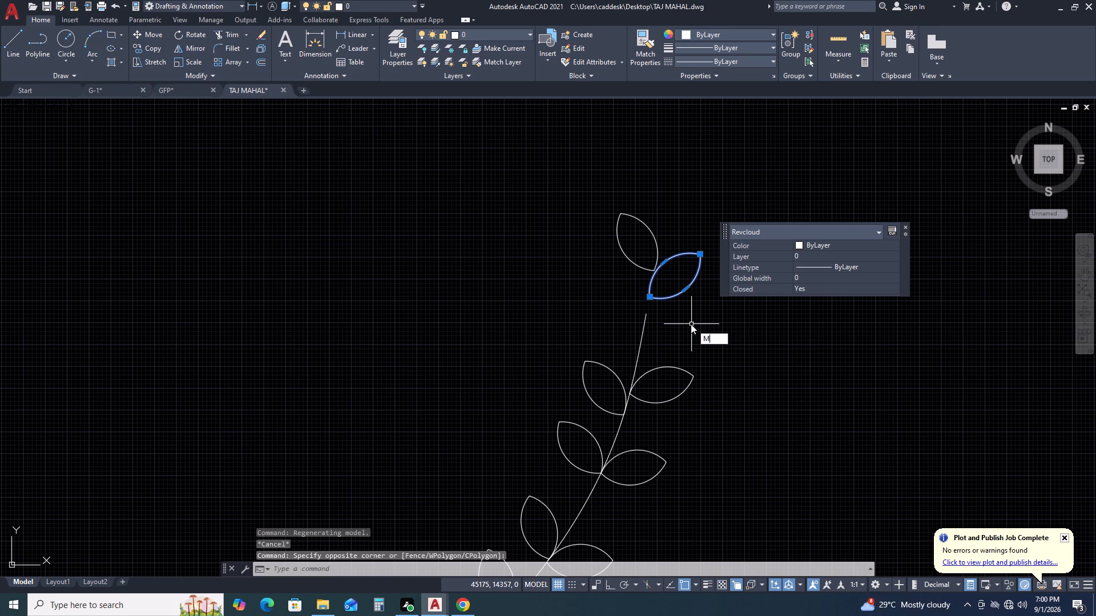
{"action": "key", "text": "space"}
{"action": "left_click", "coordinate": [650, 298]}
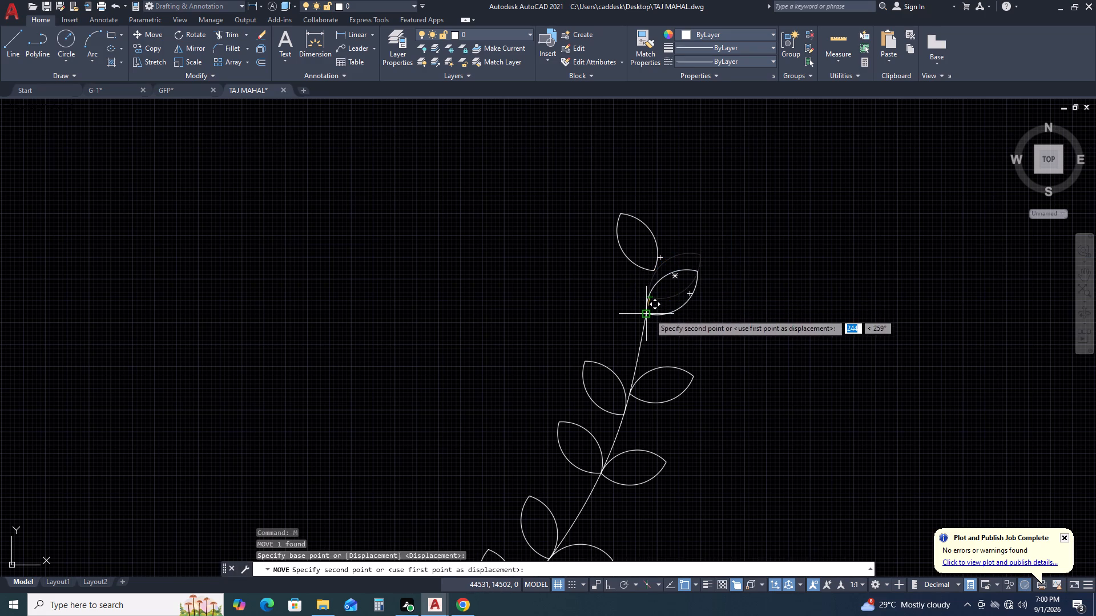
{"action": "left_click", "coordinate": [648, 316]}
Move the topmost left-hand leaf by its base point onto the spline, just below the stem's tip.
{"action": "left_click_drag", "start_coordinate": [720, 223], "coordinate": [706, 228]}
{"action": "left_click", "coordinate": [602, 241]}
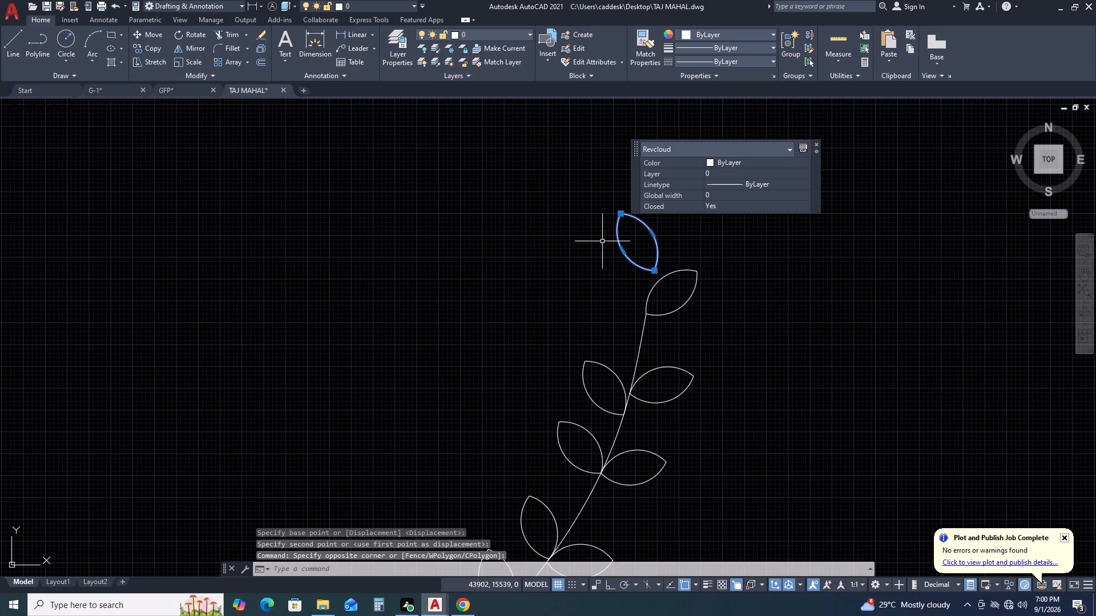
{"action": "key", "text": "m"}
{"action": "key", "text": "space"}
{"action": "left_click", "coordinate": [654, 273]}
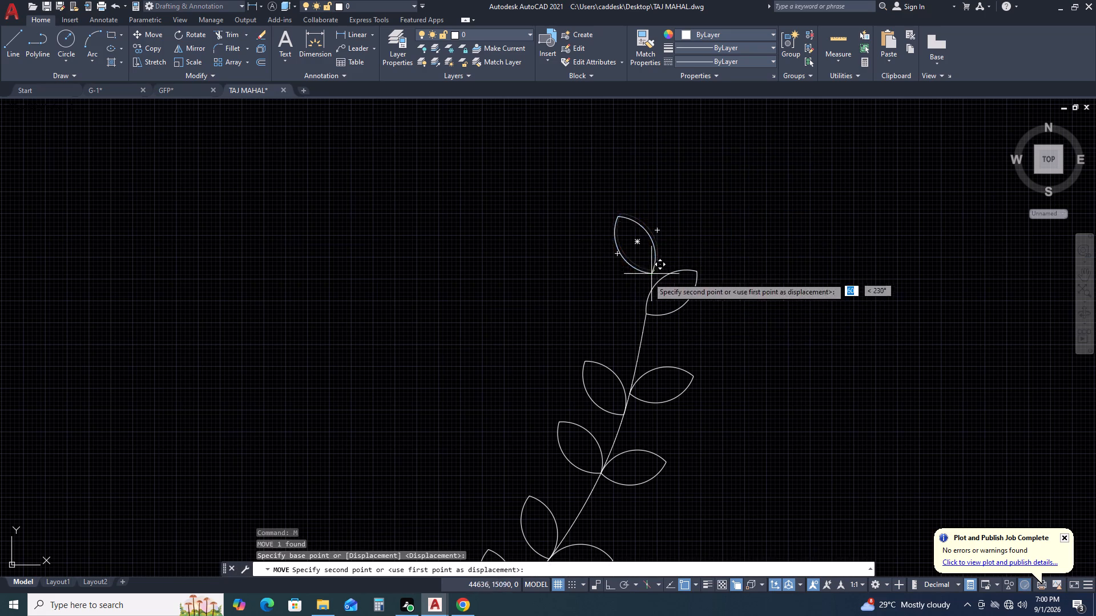
{"action": "scroll", "coordinate": [635, 329], "scroll_direction": "up", "scroll_amount": 2}
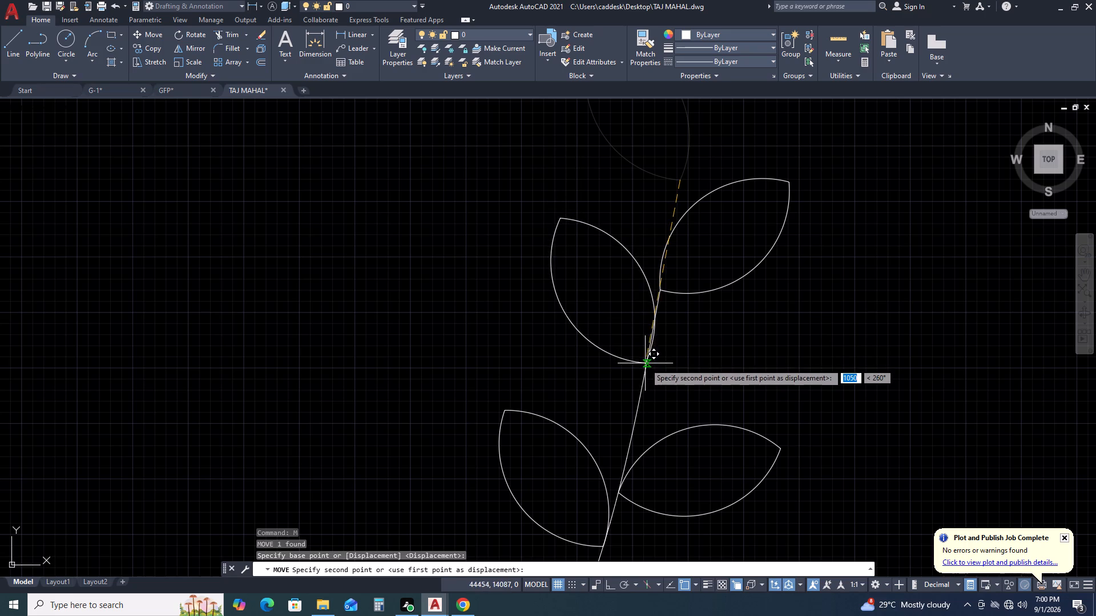
{"action": "left_click", "coordinate": [645, 363]}
Rotate the topmost left-hand leaf slightly counterclockwise about its base point on the spline, tilting it away from the stem.
{"action": "left_click", "coordinate": [641, 238]}
{"action": "left_click", "coordinate": [614, 238]}
{"action": "middle_click_drag", "start_coordinate": [629, 312], "coordinate": [665, 389]}
{"action": "middle_click", "coordinate": [665, 389]}
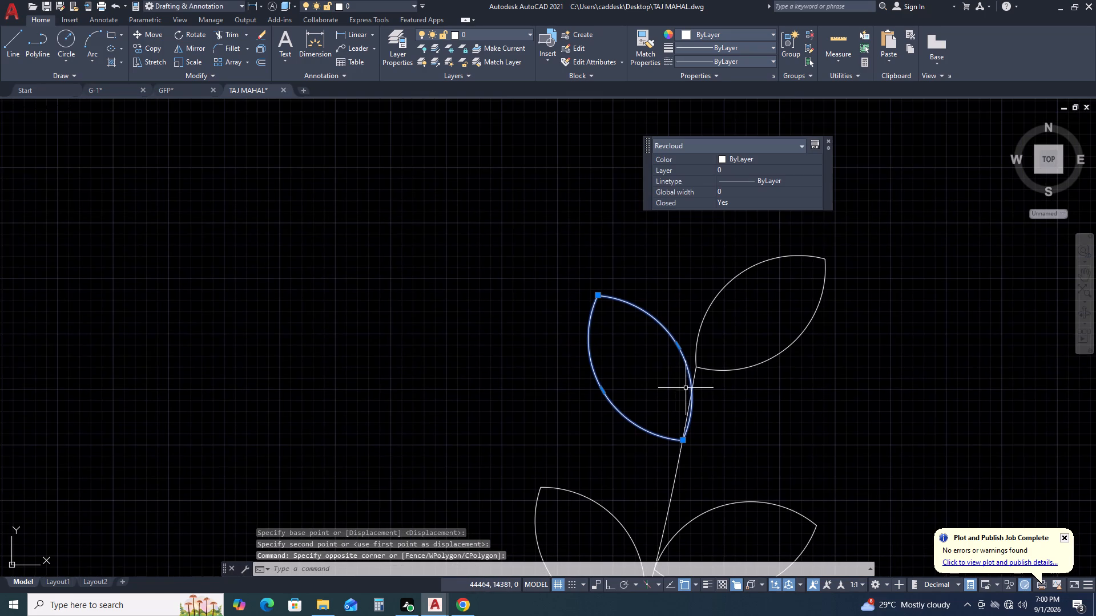
{"action": "key", "text": "r"}
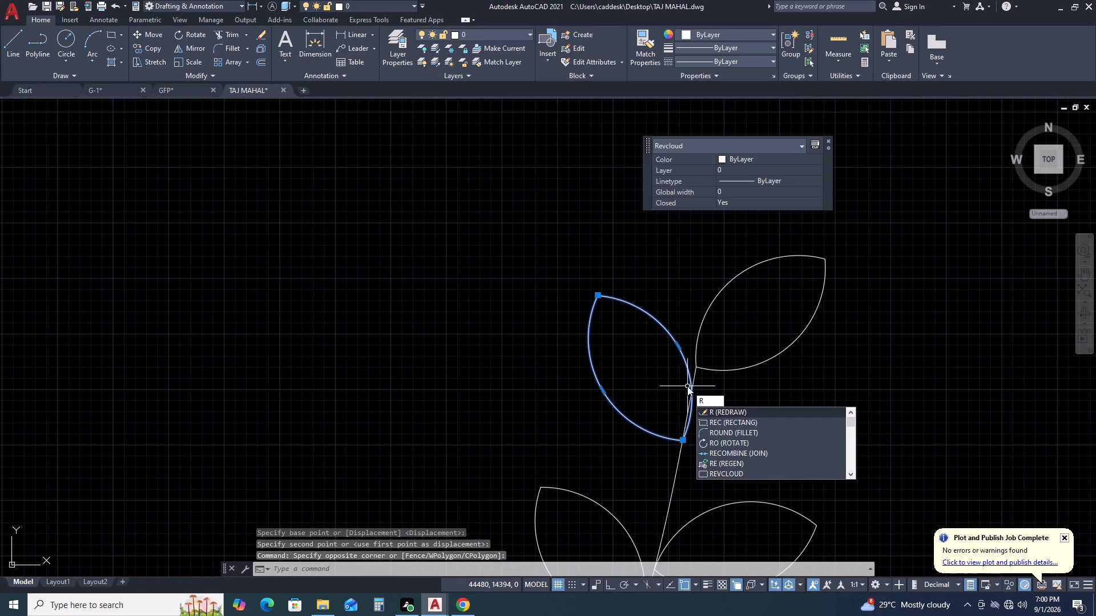
{"action": "key", "text": "o"}
{"action": "key", "text": "space"}
{"action": "scroll", "coordinate": [696, 460], "scroll_direction": "up", "scroll_amount": 2}
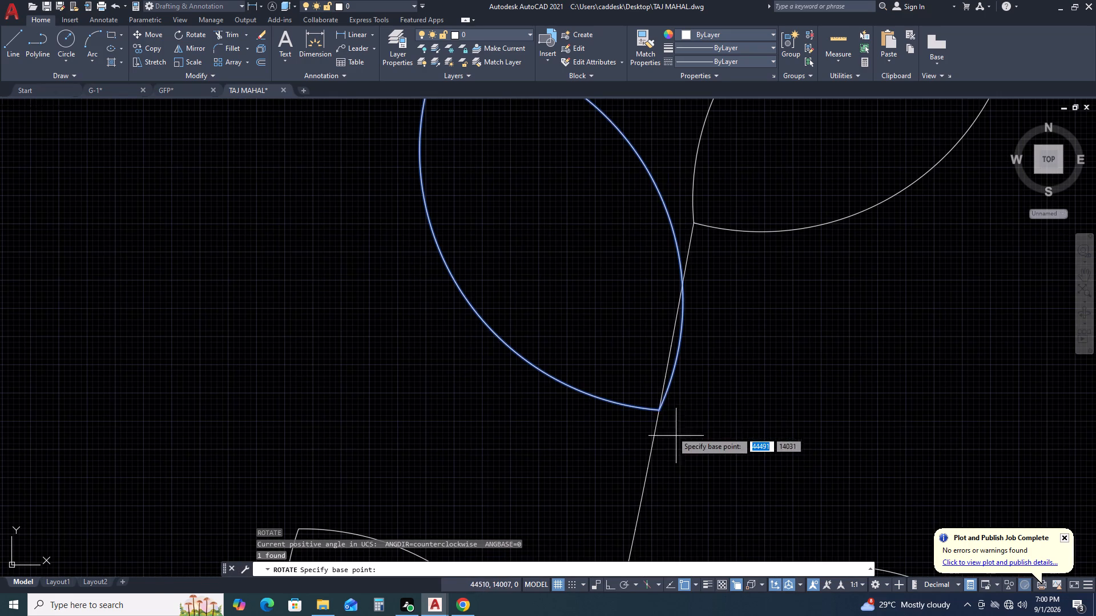
{"action": "left_click", "coordinate": [659, 412]}
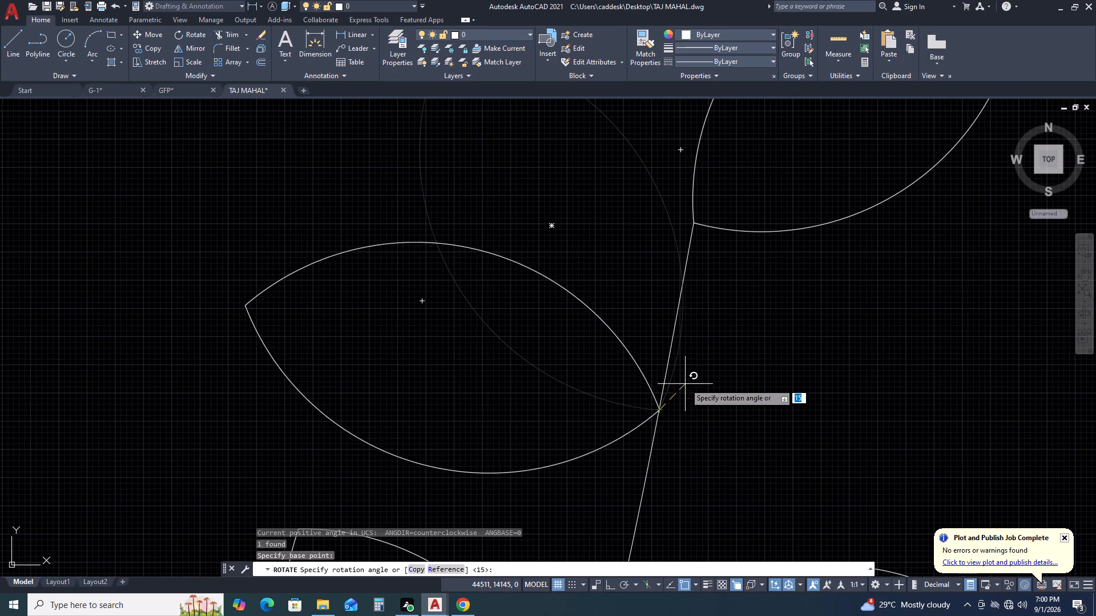
{"action": "scroll", "coordinate": [727, 381], "scroll_direction": "down", "scroll_amount": 1}
{"action": "left_click", "coordinate": [732, 389]}
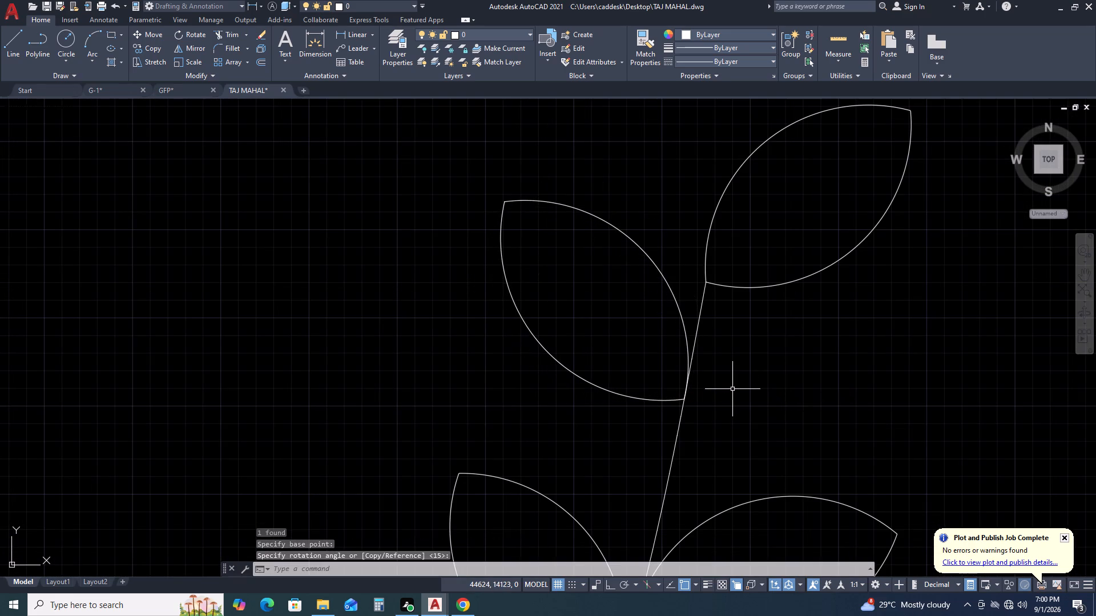
Draw a shallow three-point arc from the lowest right-hand leaf's base through its tip, ending a little beyond the leaf.
{"action": "scroll", "coordinate": [618, 305], "scroll_direction": "down", "scroll_amount": 5}
{"action": "scroll", "coordinate": [675, 308], "scroll_direction": "down", "scroll_amount": 1}
{"action": "middle_click_drag", "start_coordinate": [639, 337], "coordinate": [646, 297]}
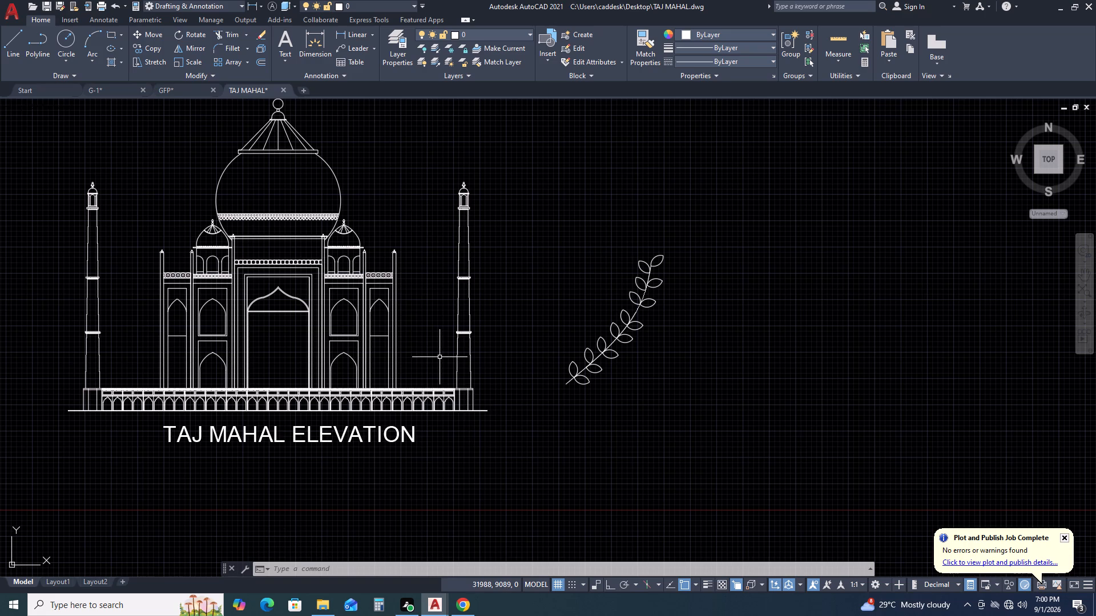
{"action": "key", "text": "a"}
{"action": "key", "text": "space"}
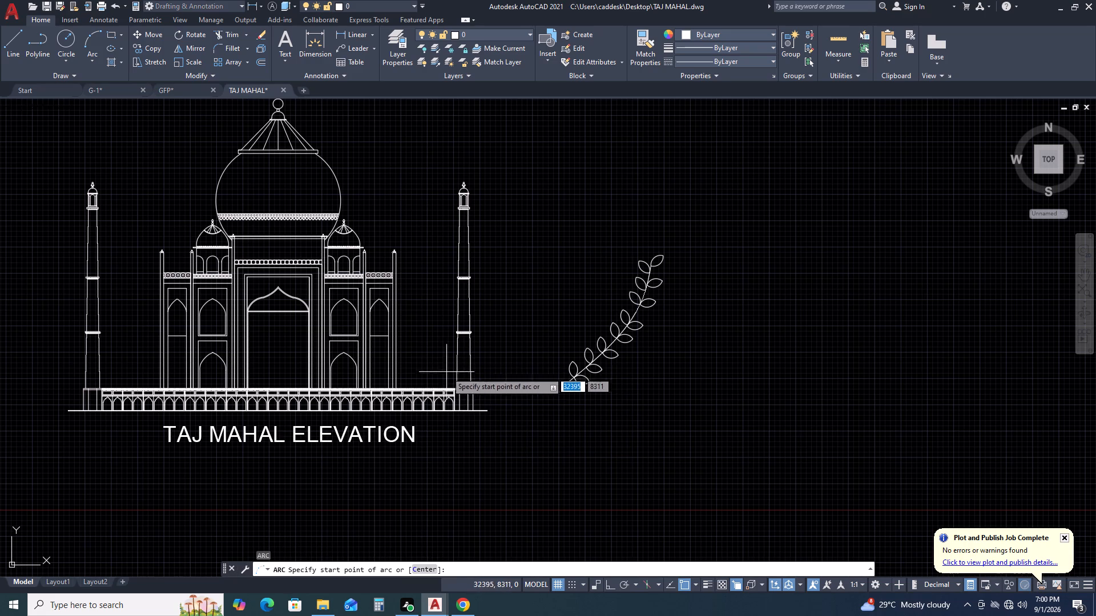
{"action": "scroll", "coordinate": [567, 398], "scroll_direction": "up", "scroll_amount": 2}
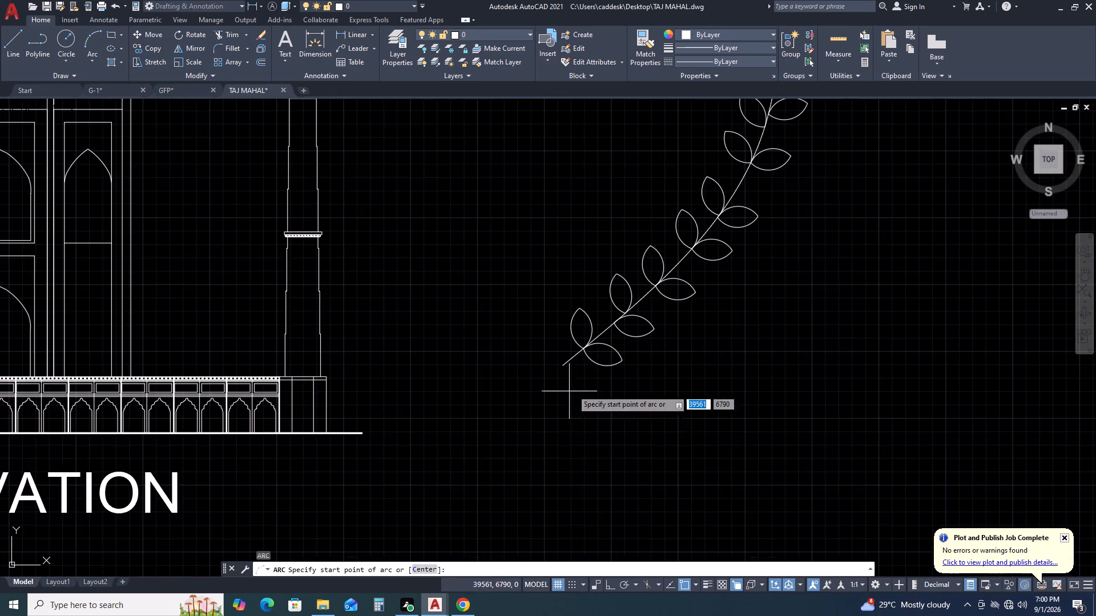
{"action": "scroll", "coordinate": [605, 335], "scroll_direction": "up", "scroll_amount": 3}
{"action": "scroll", "coordinate": [559, 380], "scroll_direction": "up", "scroll_amount": 2}
{"action": "middle_click_drag", "start_coordinate": [859, 459], "coordinate": [629, 294]}
{"action": "middle_click", "coordinate": [598, 277]}
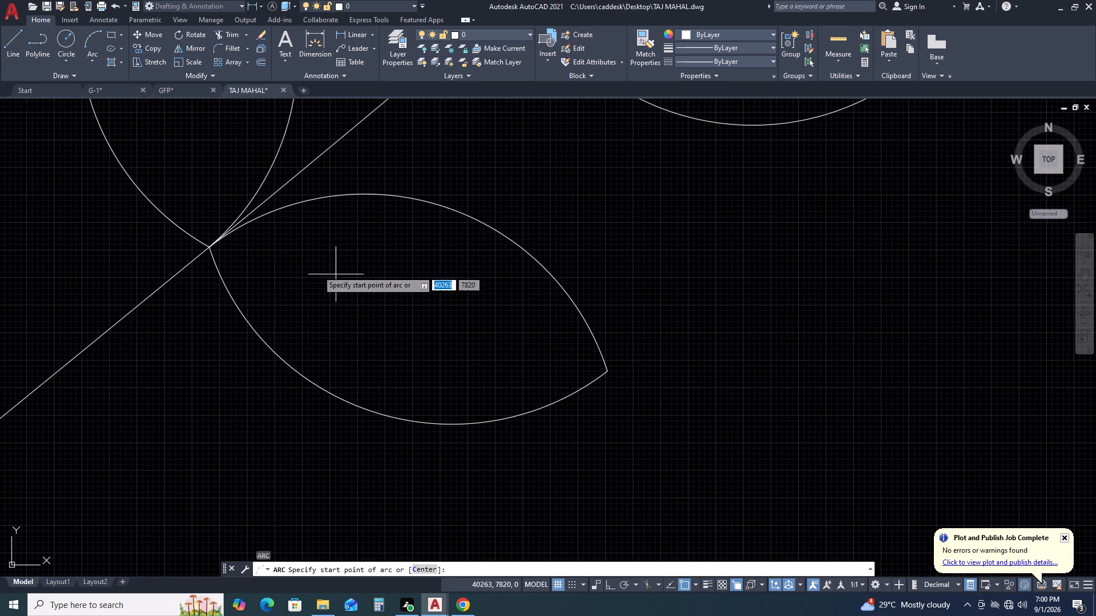
{"action": "left_click", "coordinate": [207, 248]}
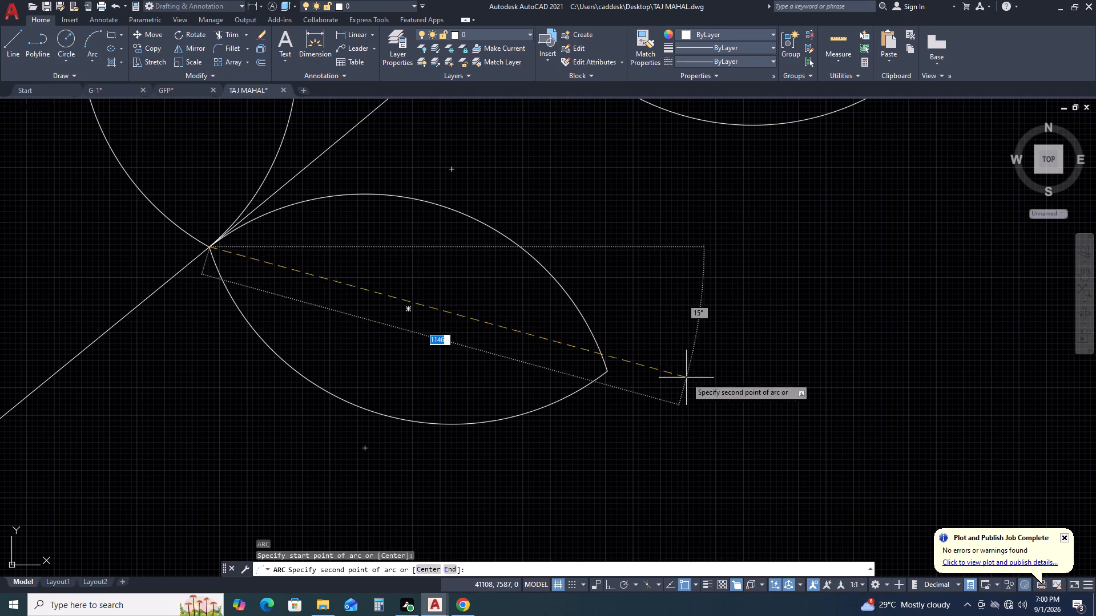
{"action": "left_click", "coordinate": [609, 372]}
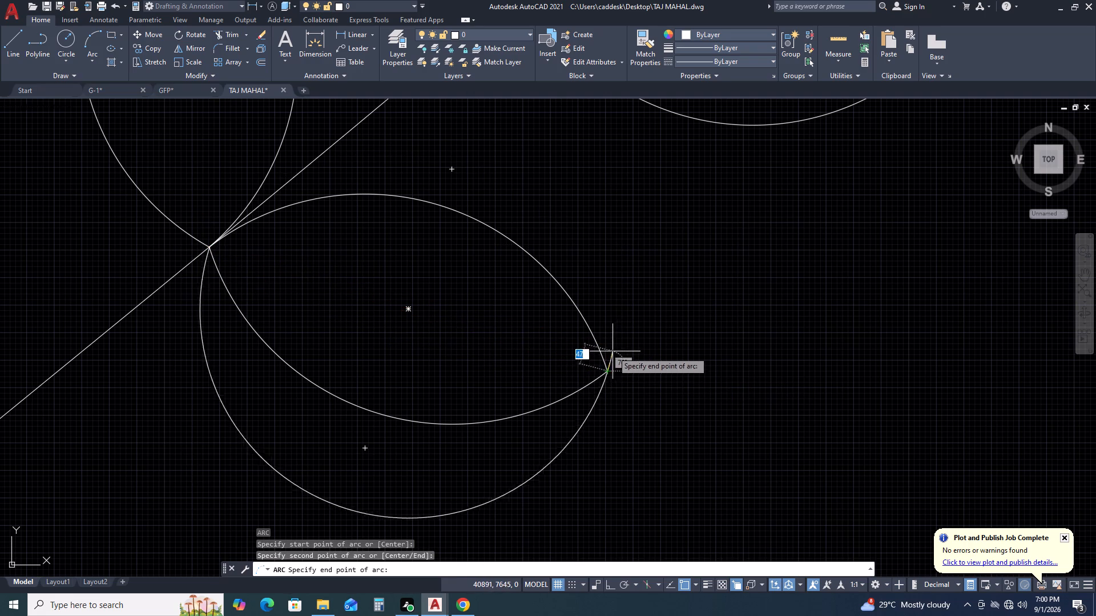
{"action": "scroll", "coordinate": [797, 389], "scroll_direction": "down", "scroll_amount": 3}
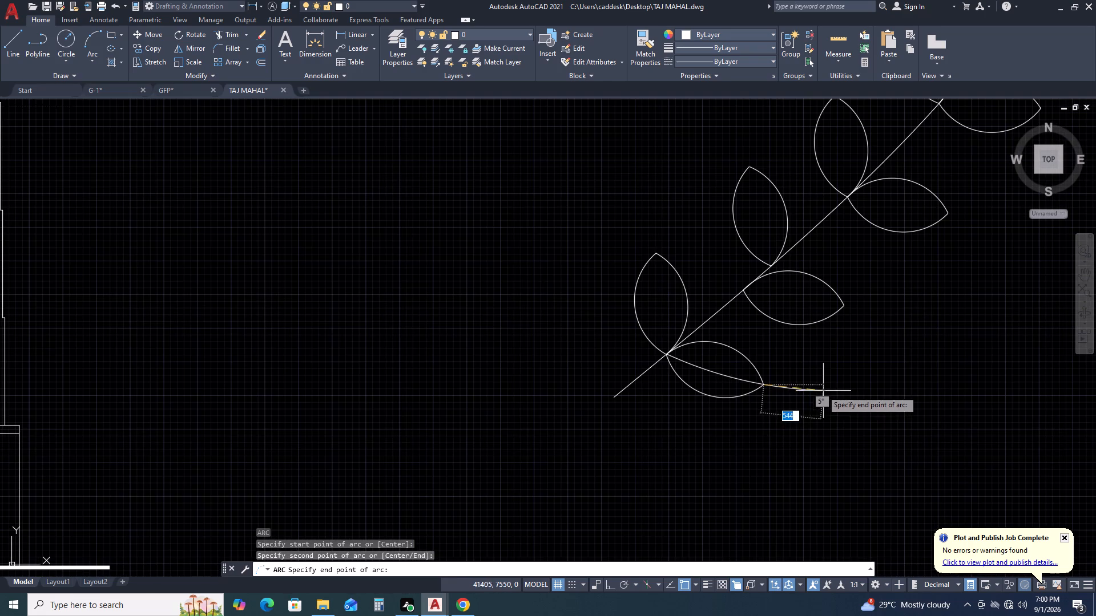
{"action": "left_click", "coordinate": [832, 398]}
Trim the part of the midrib arc that extends beyond the lowest right-hand leaf's tip.
{"action": "middle_click_drag", "start_coordinate": [926, 398], "coordinate": [813, 359]}
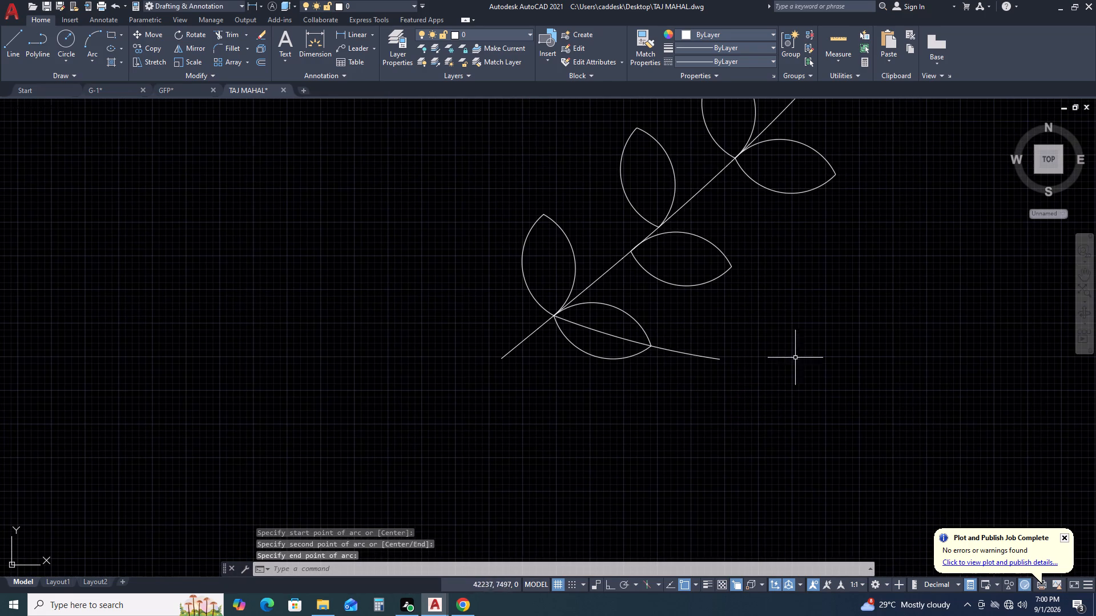
{"action": "type", "text": "TR"}
{"action": "key", "text": "space"}
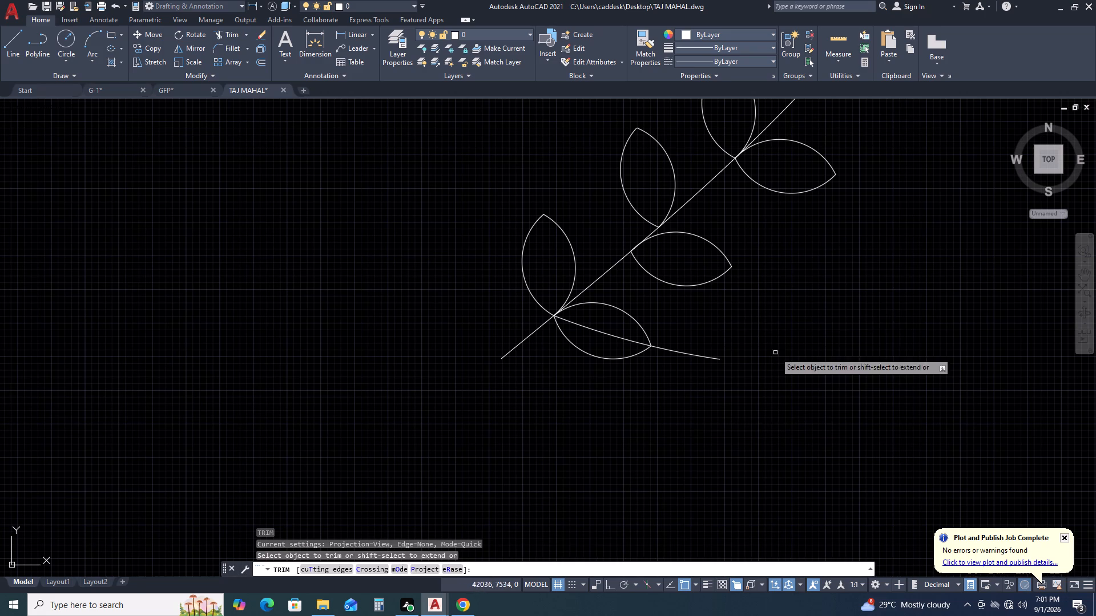
{"action": "left_click", "coordinate": [673, 351]}
{"action": "middle_click_drag", "start_coordinate": [659, 376], "coordinate": [651, 386]}
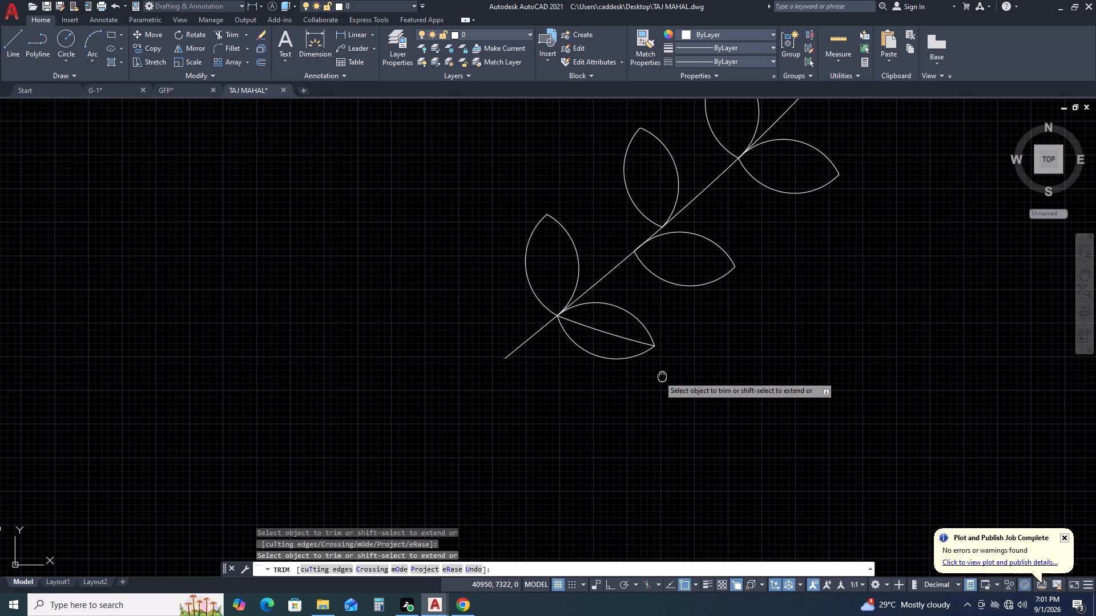
{"action": "middle_click_drag", "start_coordinate": [651, 386], "coordinate": [594, 407]}
{"action": "key", "text": "Escape"}
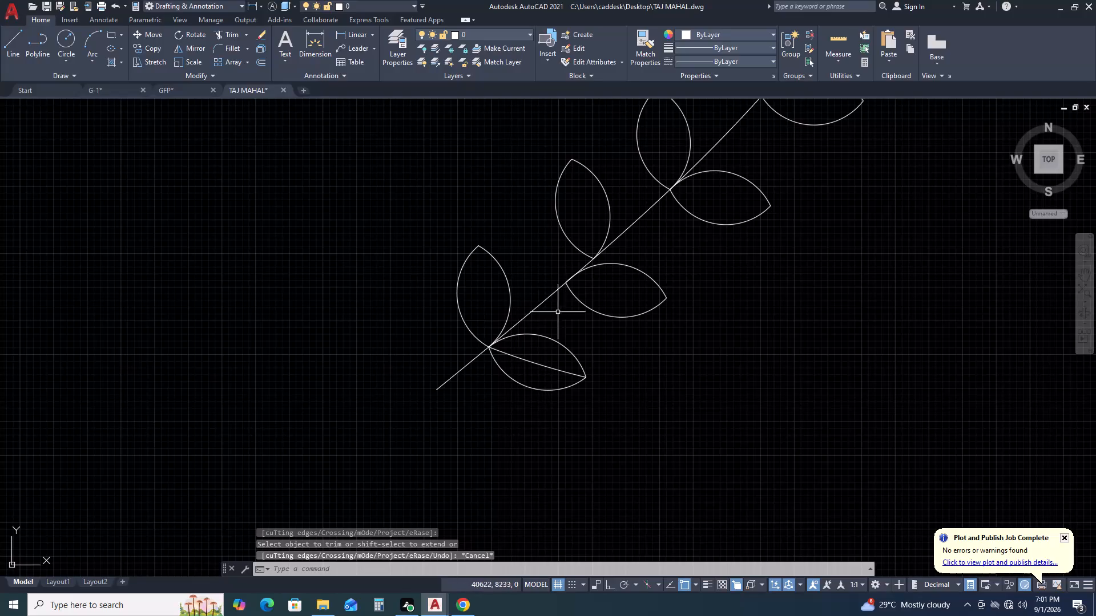
{"action": "key", "text": "space"}
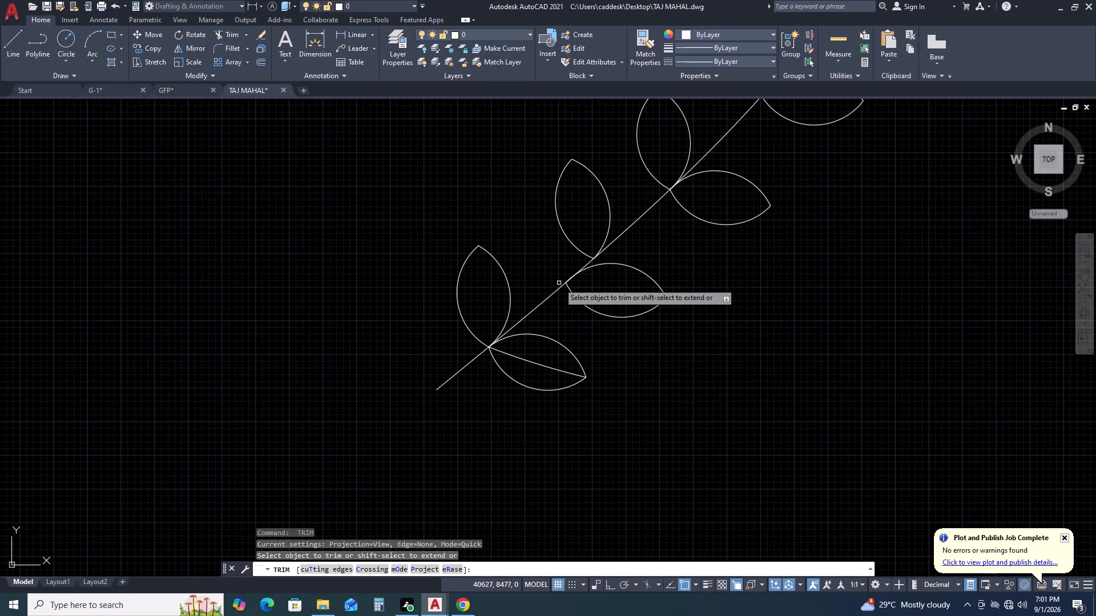
{"action": "key", "text": "Escape"}
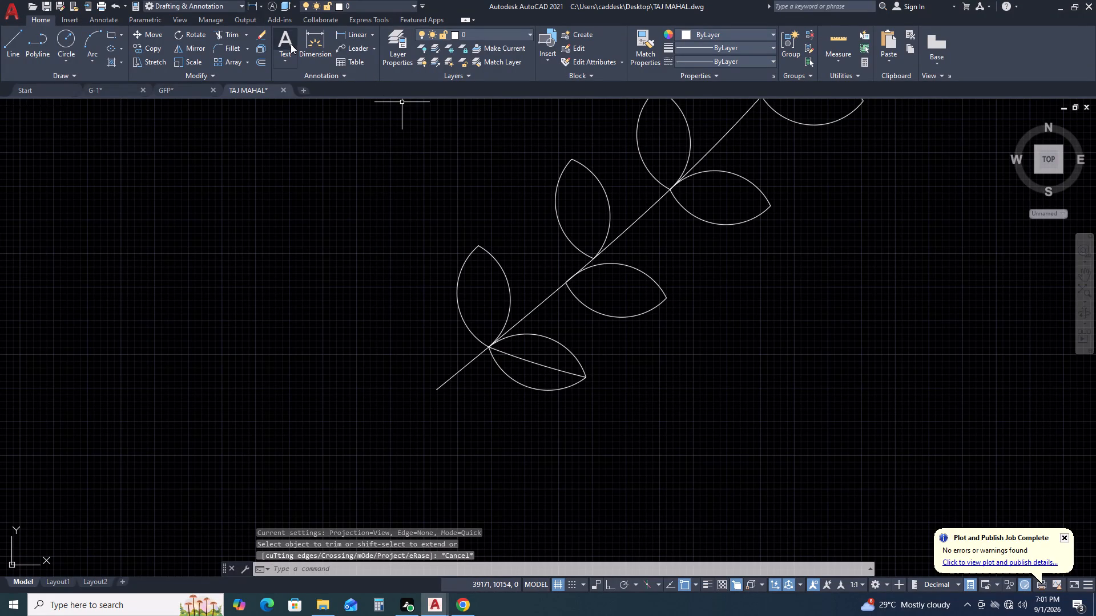
Draw a short curved vein arc from the middle of the lowest right-hand leaf's midrib into its upper half.
{"action": "left_click", "coordinate": [94, 40]}
{"action": "scroll", "coordinate": [527, 358], "scroll_direction": "up", "scroll_amount": 2}
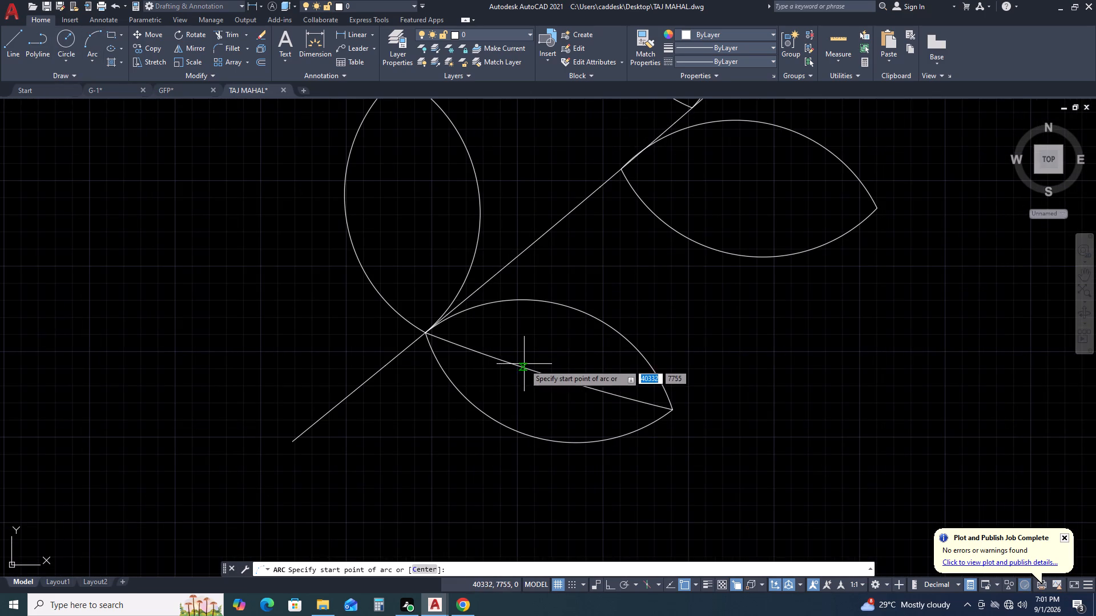
{"action": "left_click", "coordinate": [550, 374]}
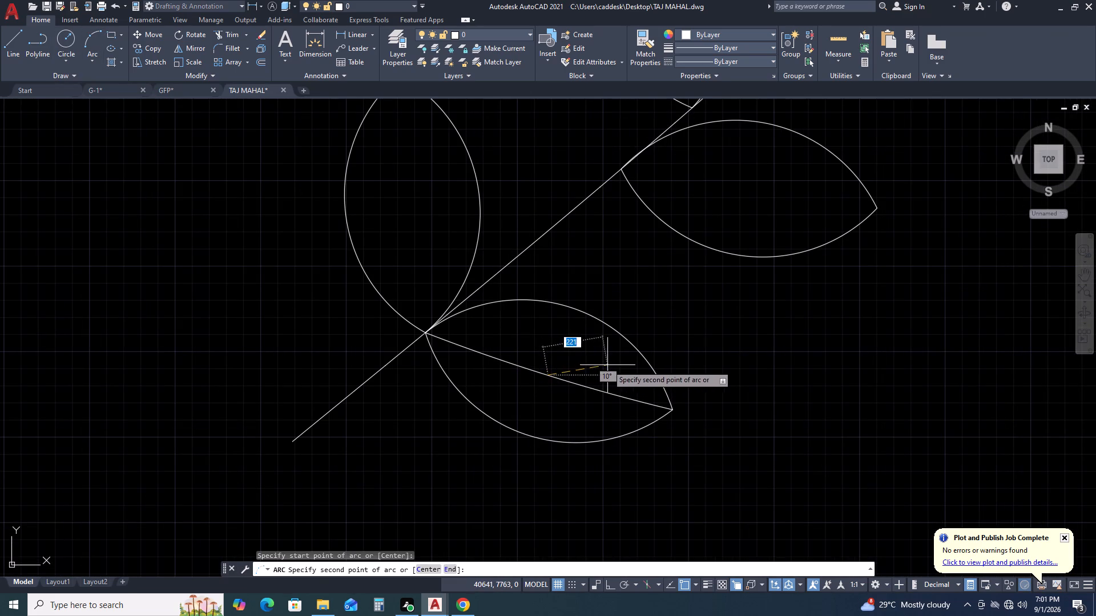
{"action": "left_click", "coordinate": [607, 365]}
{"action": "left_click", "coordinate": [616, 366]}
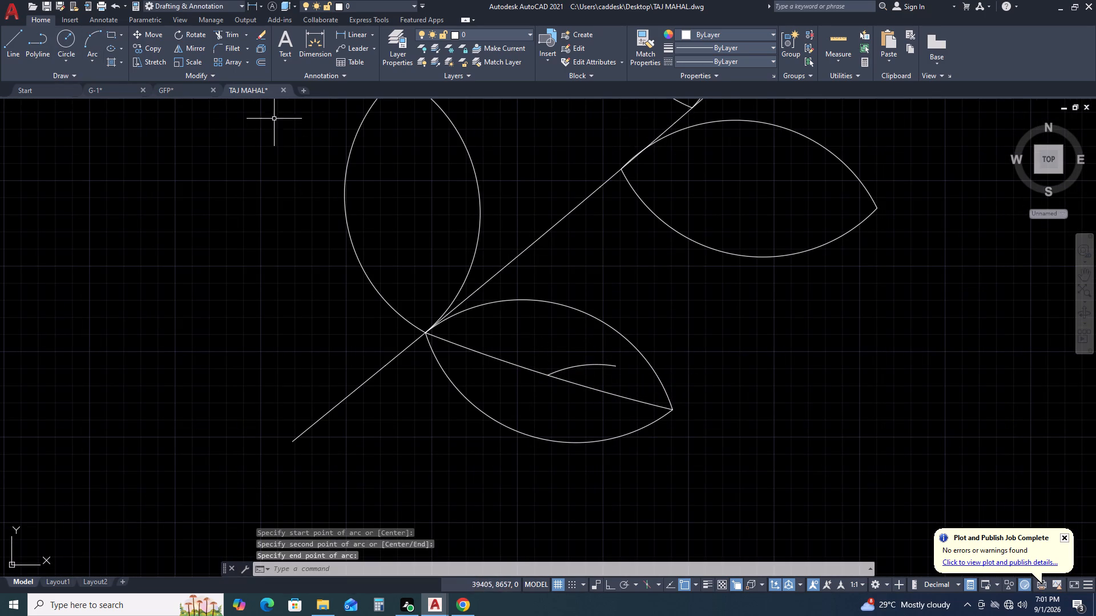
{"action": "left_click", "coordinate": [147, 36]}
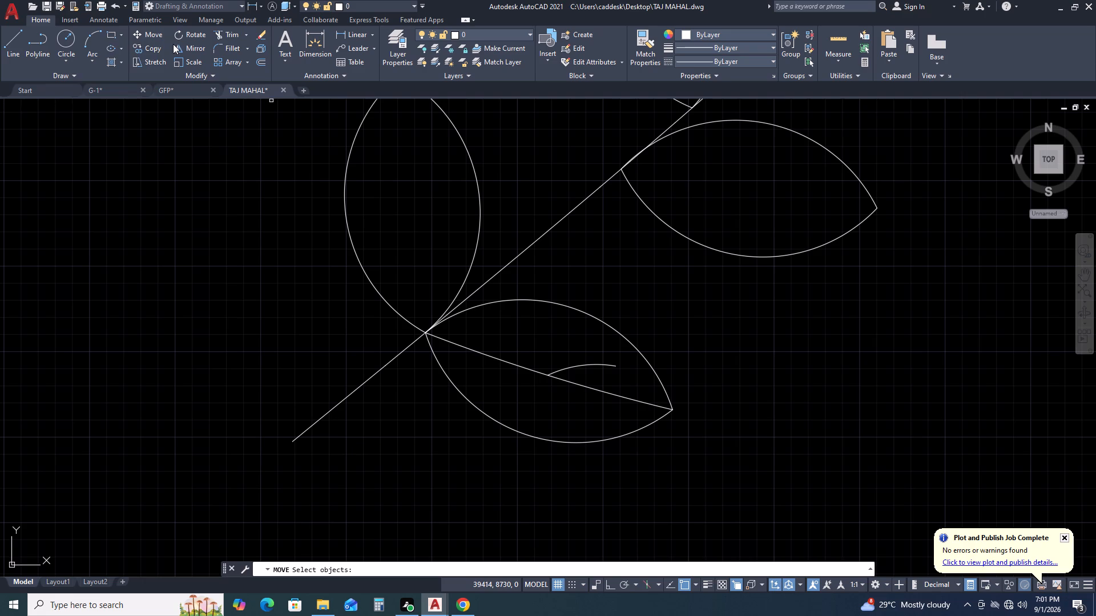
{"action": "right_click", "coordinate": [112, 143]}
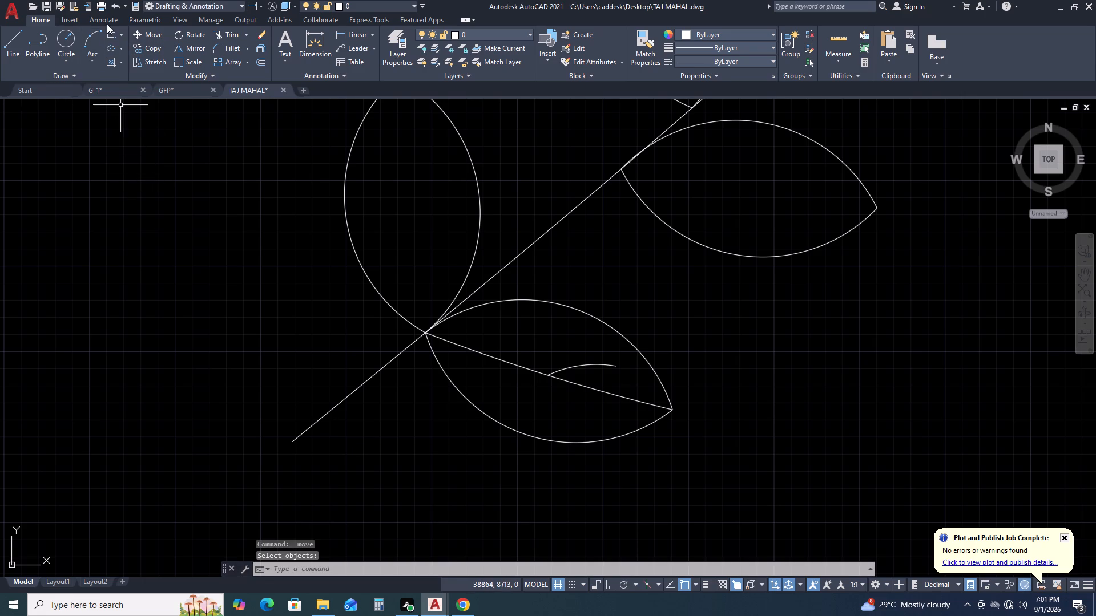
Draw a short curved vein arc from the midrib near the leaf's base into the lower half of the lowest right-hand leaf.
{"action": "left_click", "coordinate": [87, 42]}
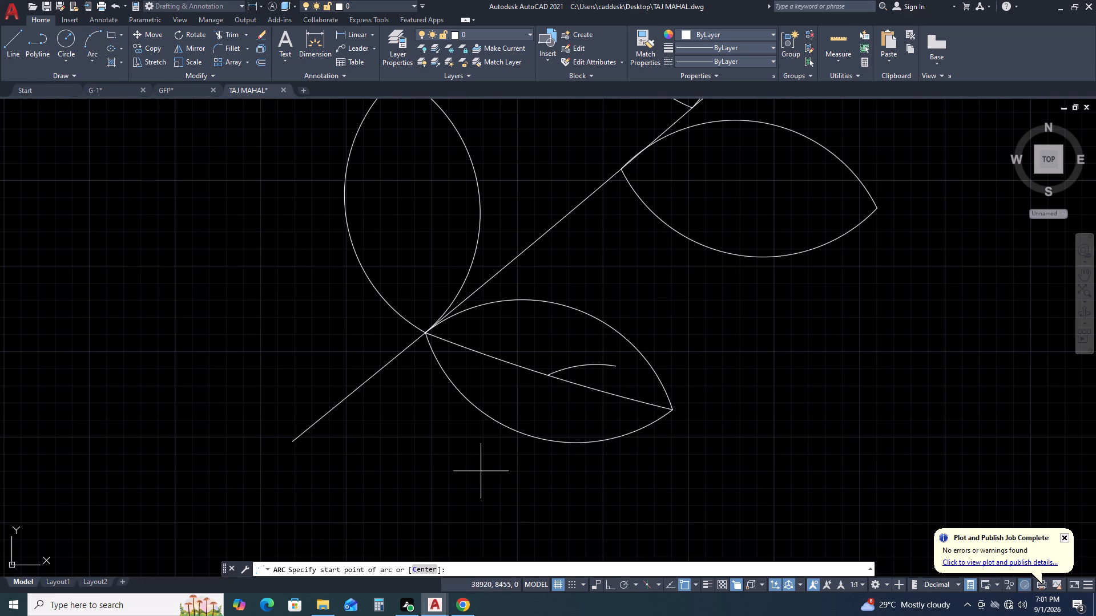
{"action": "left_click", "coordinate": [486, 355]}
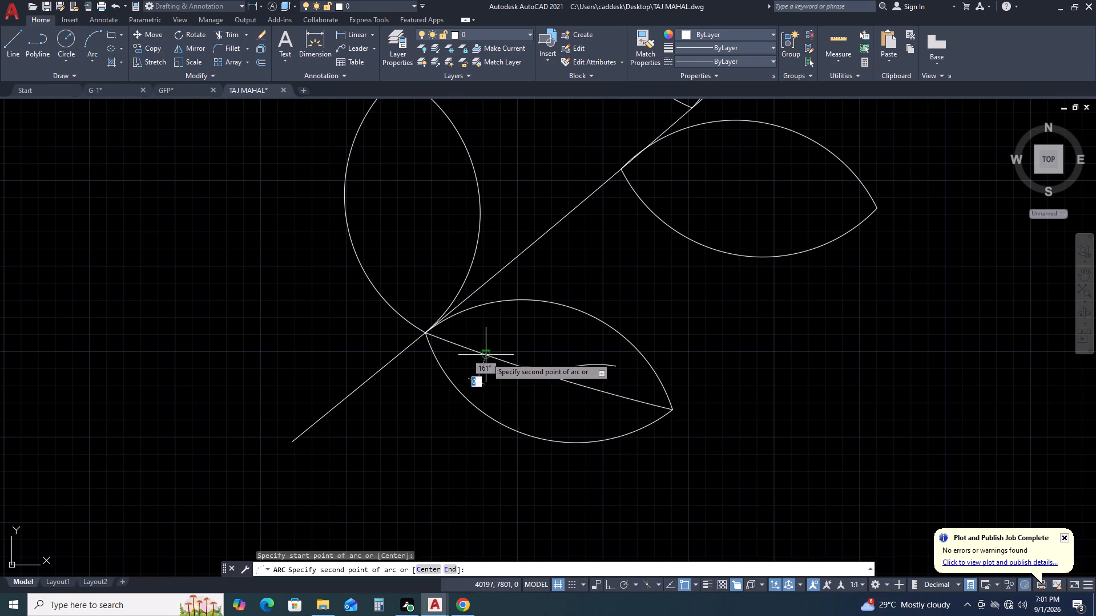
{"action": "left_click", "coordinate": [503, 388]}
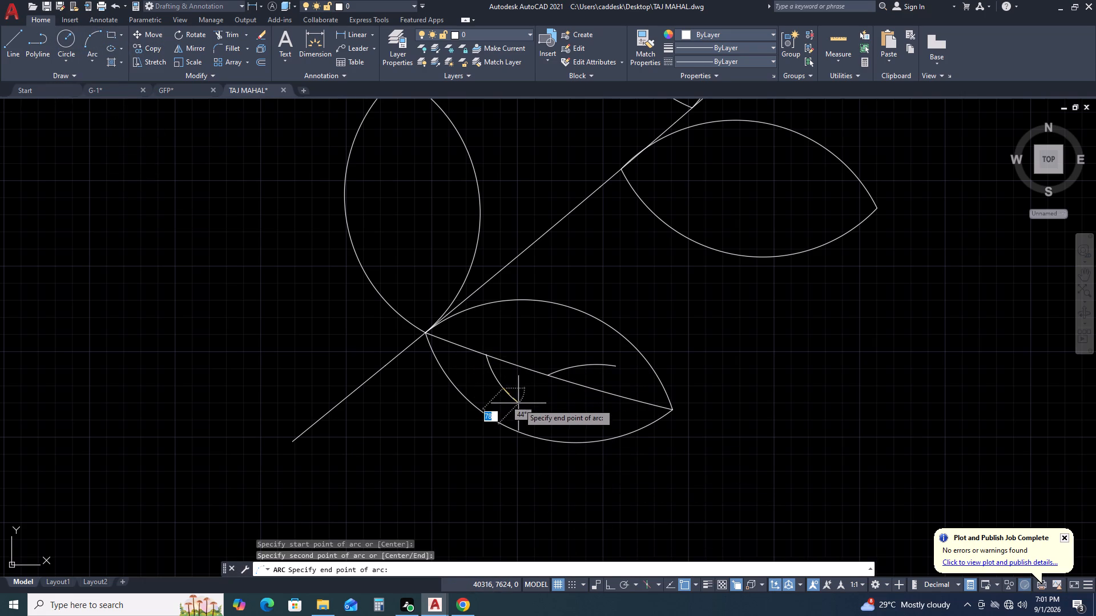
{"action": "left_click", "coordinate": [518, 403]}
Draw a shallow midrib arc from the base of the lowest left-hand leaf to its tip.
{"action": "scroll", "coordinate": [457, 392], "scroll_direction": "down", "scroll_amount": 3}
{"action": "middle_click_drag", "start_coordinate": [751, 348], "coordinate": [745, 360]}
{"action": "middle_click_drag", "start_coordinate": [737, 368], "coordinate": [742, 363]}
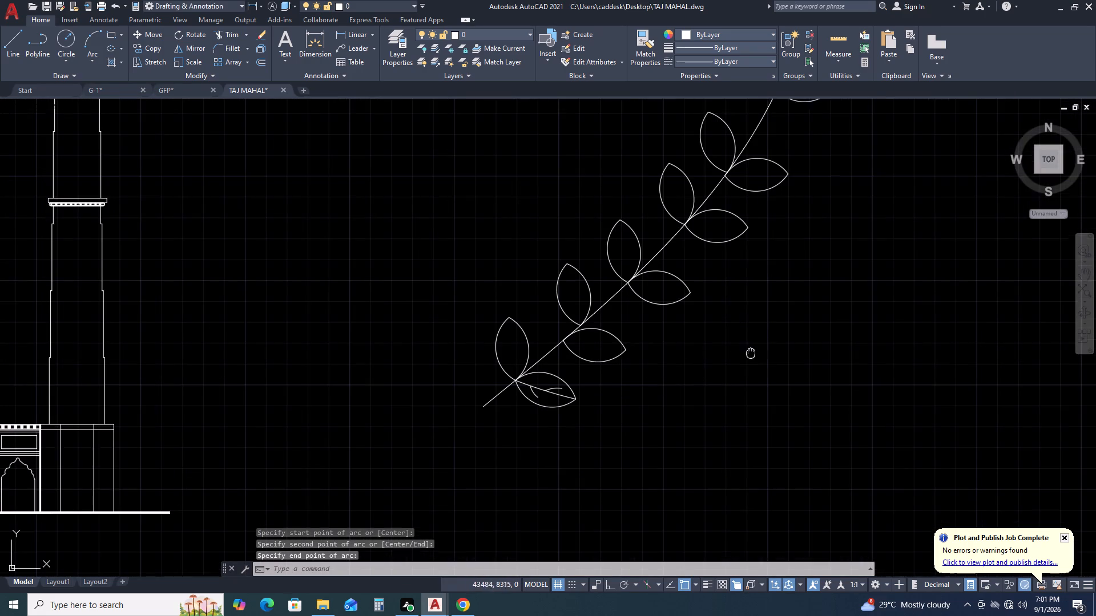
{"action": "middle_click_drag", "start_coordinate": [742, 363], "coordinate": [658, 402]}
{"action": "scroll", "coordinate": [458, 432], "scroll_direction": "up", "scroll_amount": 3}
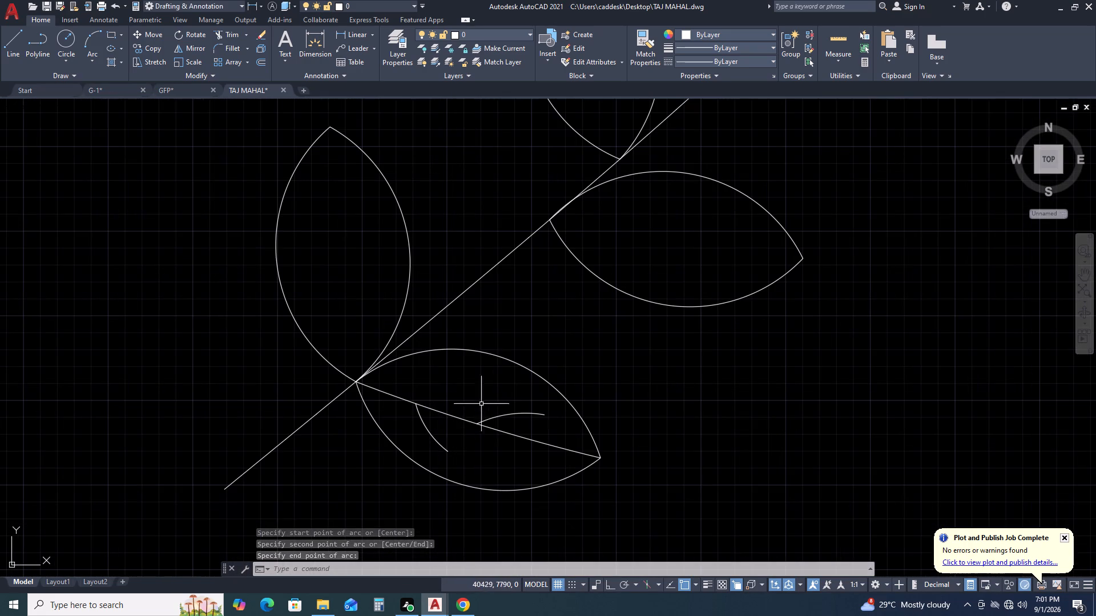
{"action": "left_click", "coordinate": [515, 396]}
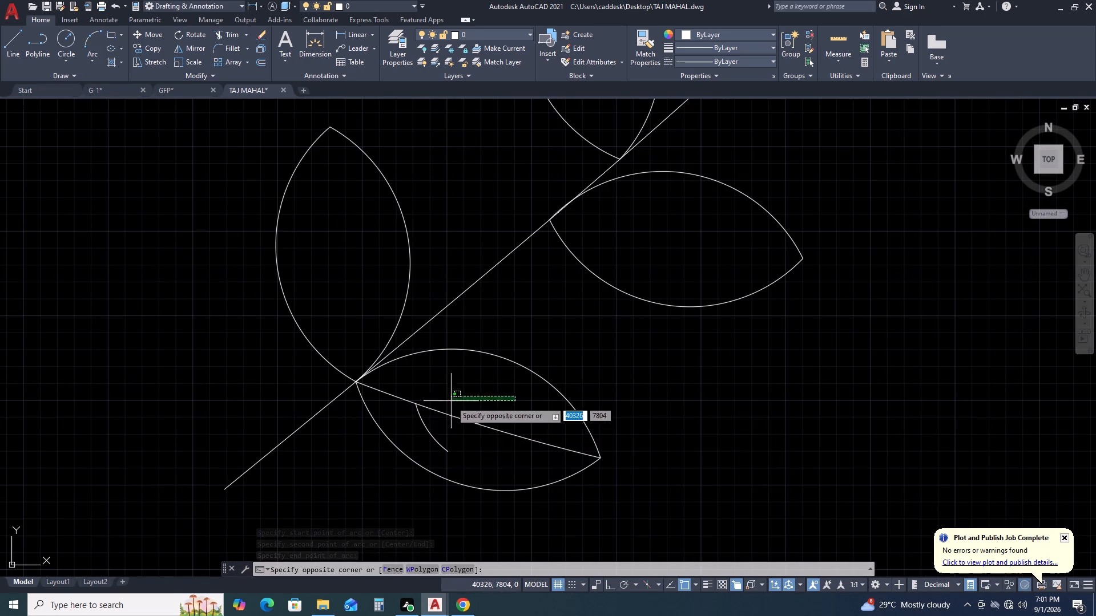
{"action": "left_click", "coordinate": [454, 391]}
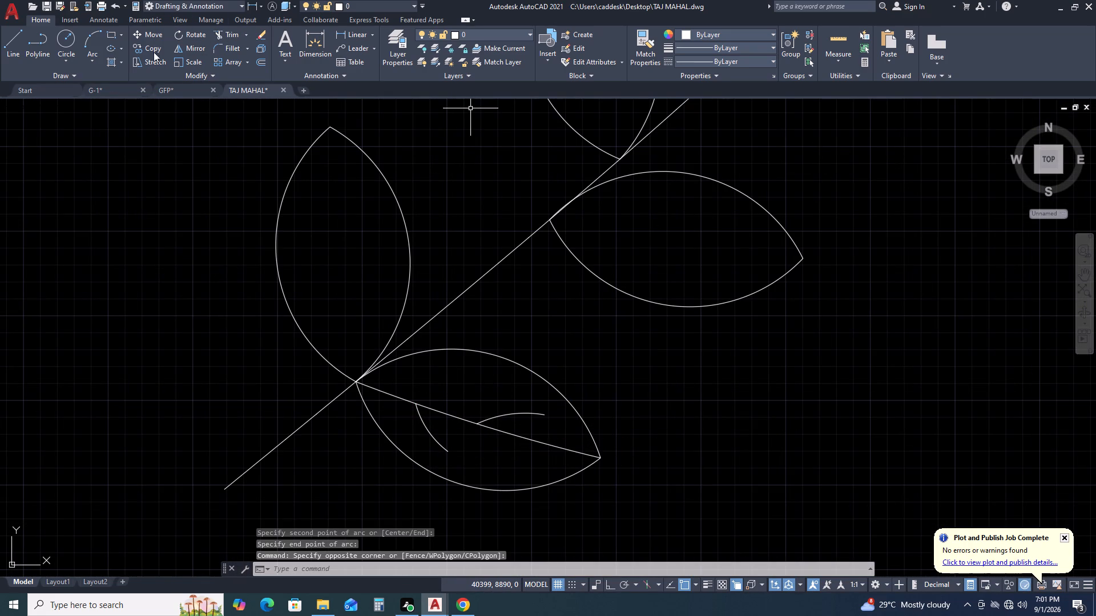
{"action": "left_click", "coordinate": [83, 47]}
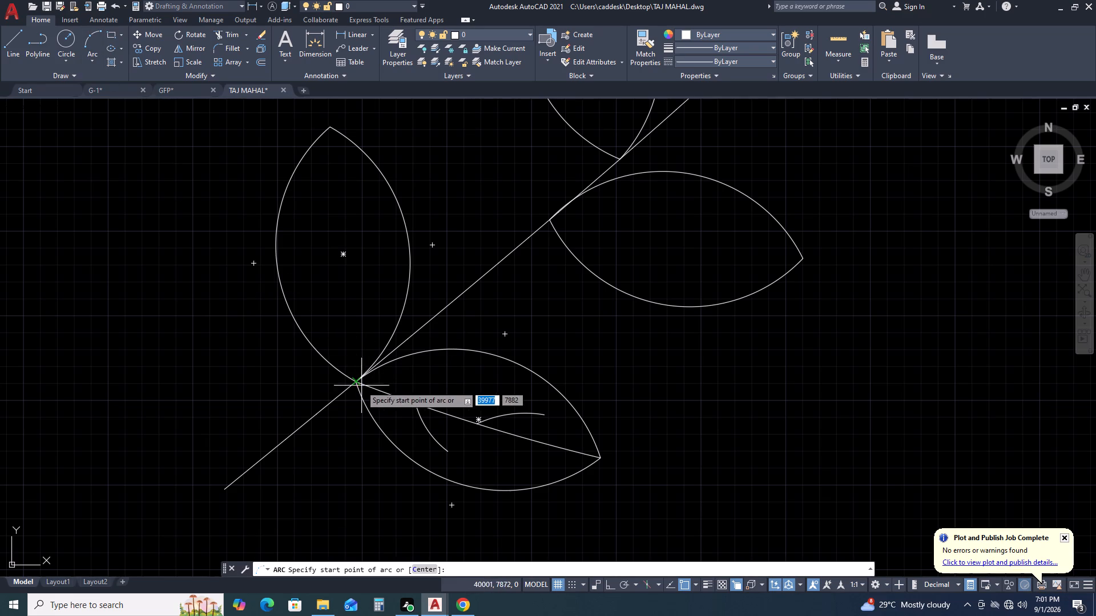
{"action": "left_click", "coordinate": [356, 382]}
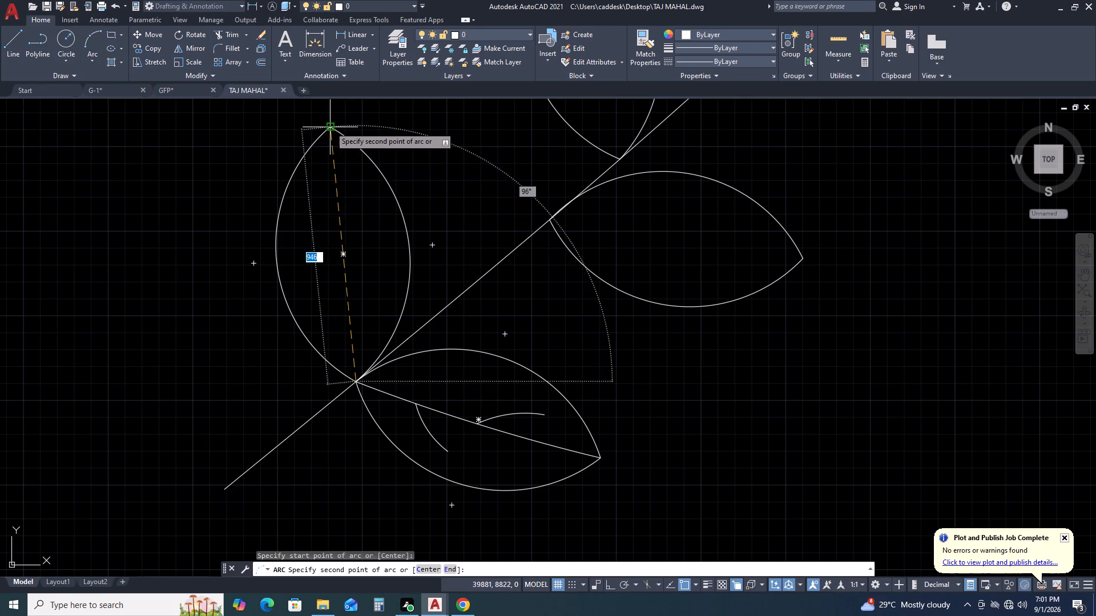
{"action": "left_click", "coordinate": [329, 127]}
{"action": "left_click", "coordinate": [330, 128]}
Draw a short vein arc from the middle of the lowest left-hand leaf's midrib up into its left half.
{"action": "middle_click_drag", "start_coordinate": [385, 193], "coordinate": [467, 304]}
{"action": "middle_click_drag", "start_coordinate": [483, 321], "coordinate": [501, 330]}
{"action": "left_click", "coordinate": [94, 47]}
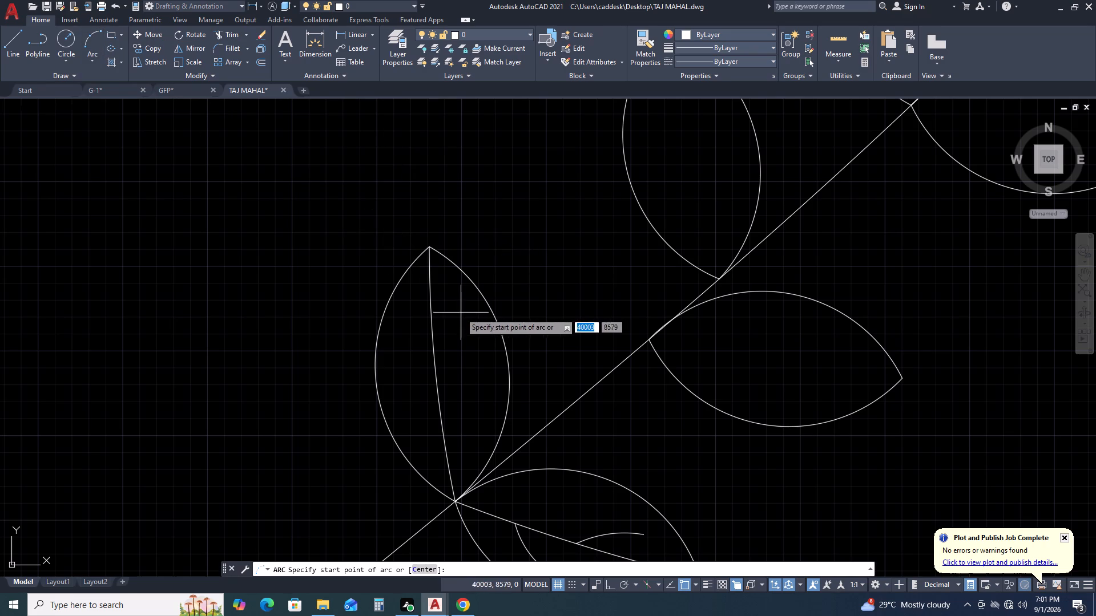
{"action": "middle_click_drag", "start_coordinate": [473, 399], "coordinate": [461, 337]}
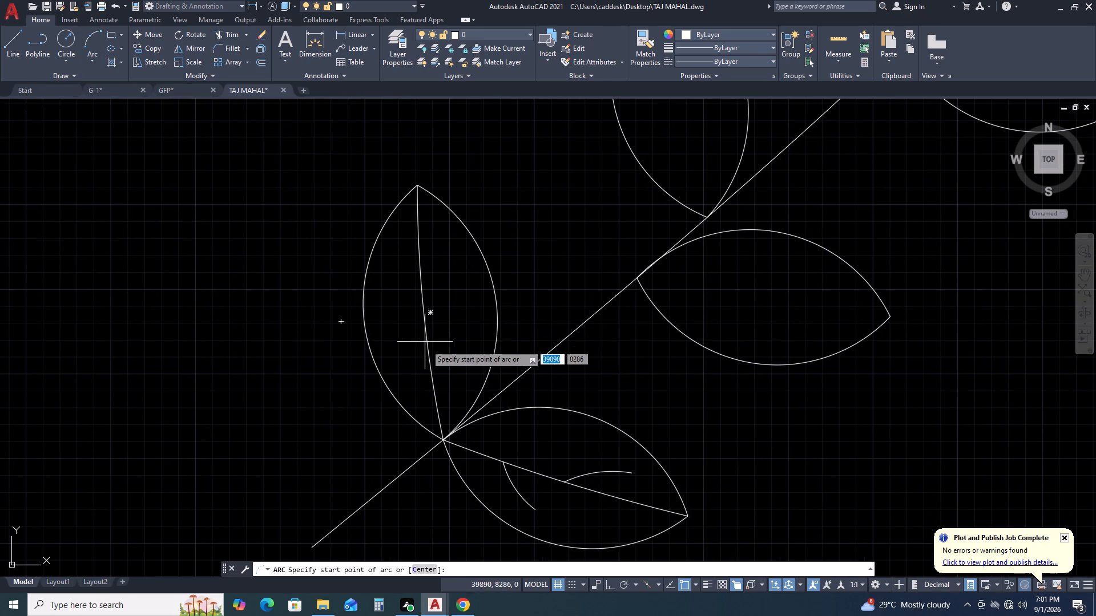
{"action": "scroll", "coordinate": [427, 349], "scroll_direction": "up", "scroll_amount": 1}
{"action": "scroll", "coordinate": [413, 290], "scroll_direction": "down", "scroll_amount": 1}
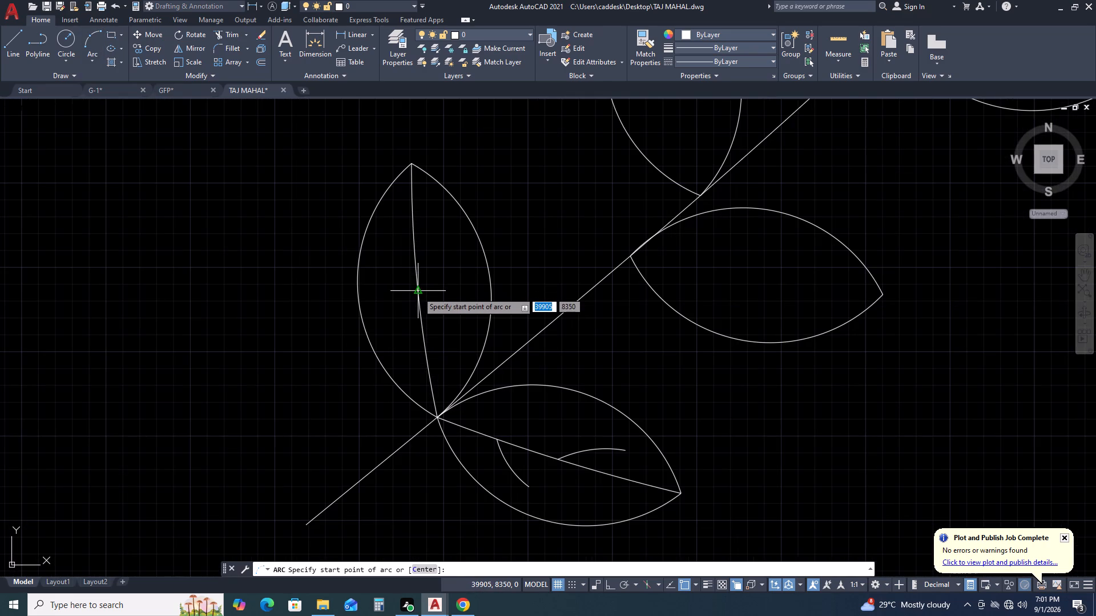
{"action": "left_click", "coordinate": [418, 292]}
{"action": "left_click", "coordinate": [393, 250]}
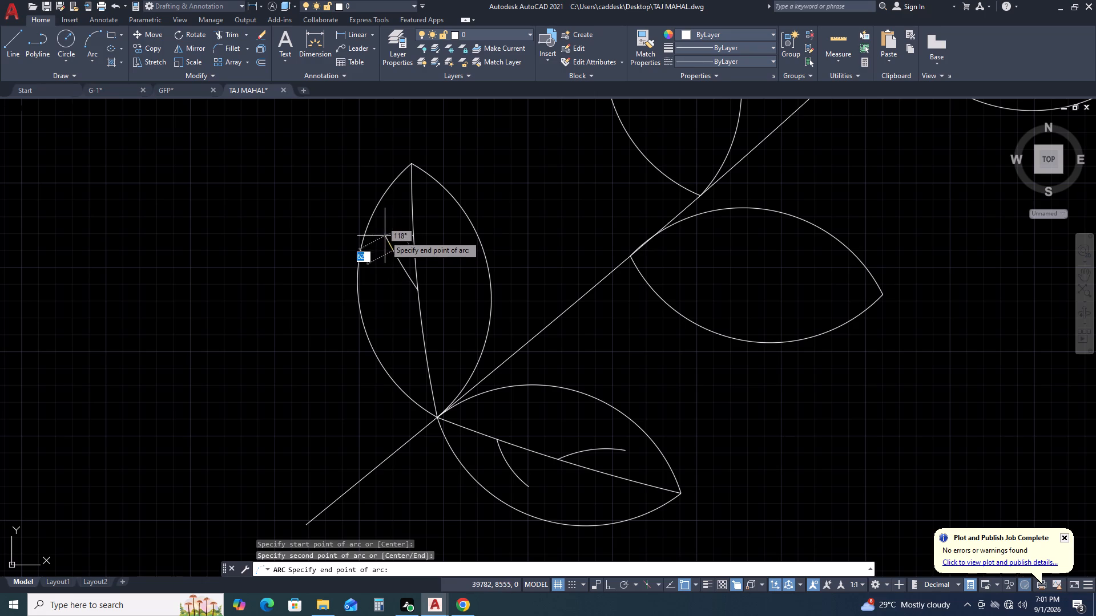
{"action": "left_click", "coordinate": [385, 236]}
Bend the left-half vein outward by its midpoint and move its free end toward the leaf edge, giving a radius of about 313.
{"action": "left_click", "coordinate": [392, 252]}
{"action": "scroll", "coordinate": [397, 257], "scroll_direction": "up", "scroll_amount": 2}
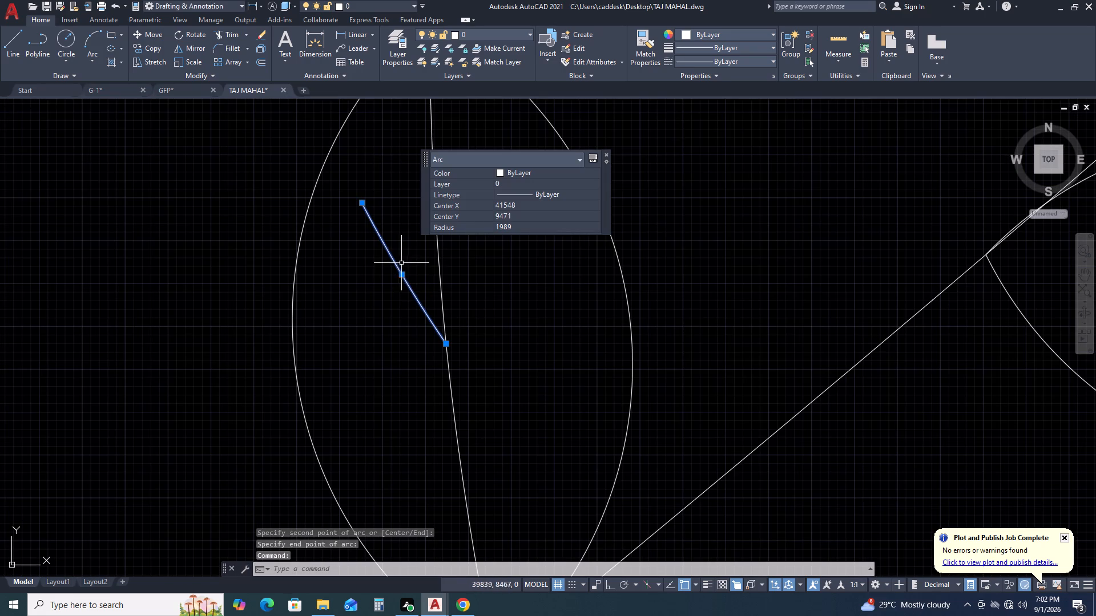
{"action": "left_click", "coordinate": [402, 273]}
{"action": "left_click", "coordinate": [379, 282]}
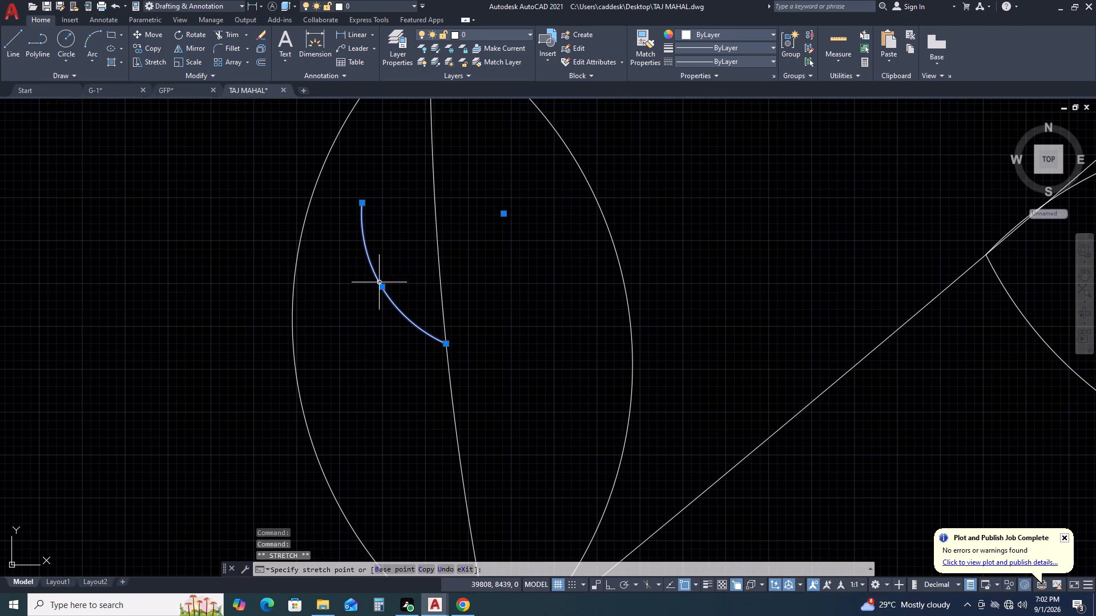
{"action": "left_click", "coordinate": [364, 203]}
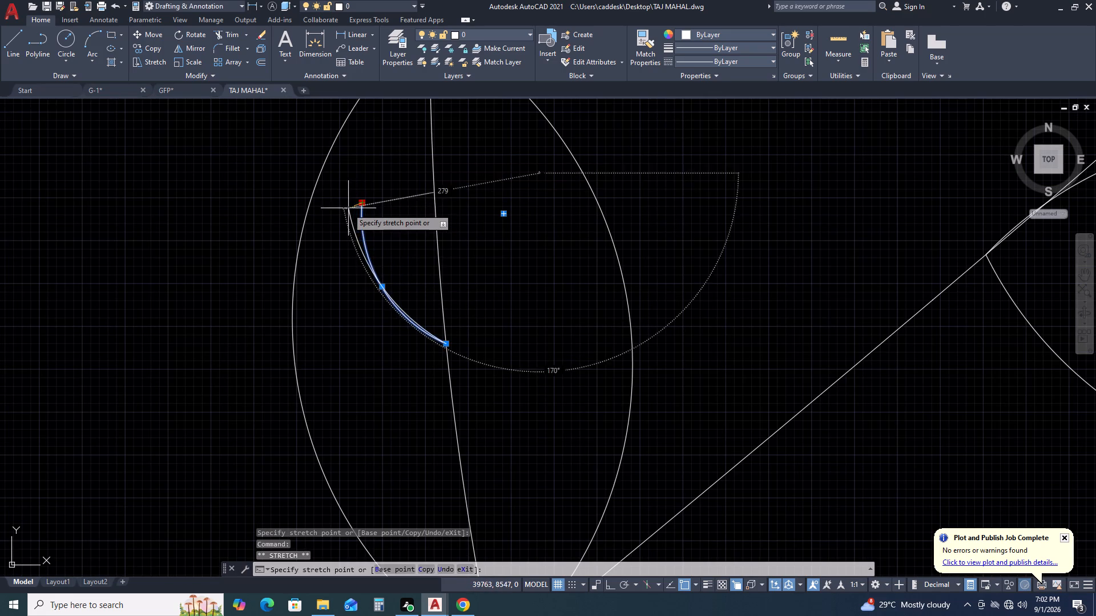
{"action": "left_click", "coordinate": [345, 209]}
Draw a short vein arc from the lower part of the lowest left-hand leaf's midrib up into its right half.
{"action": "scroll", "coordinate": [470, 342], "scroll_direction": "down", "scroll_amount": 2}
{"action": "middle_click_drag", "start_coordinate": [565, 373], "coordinate": [585, 310]}
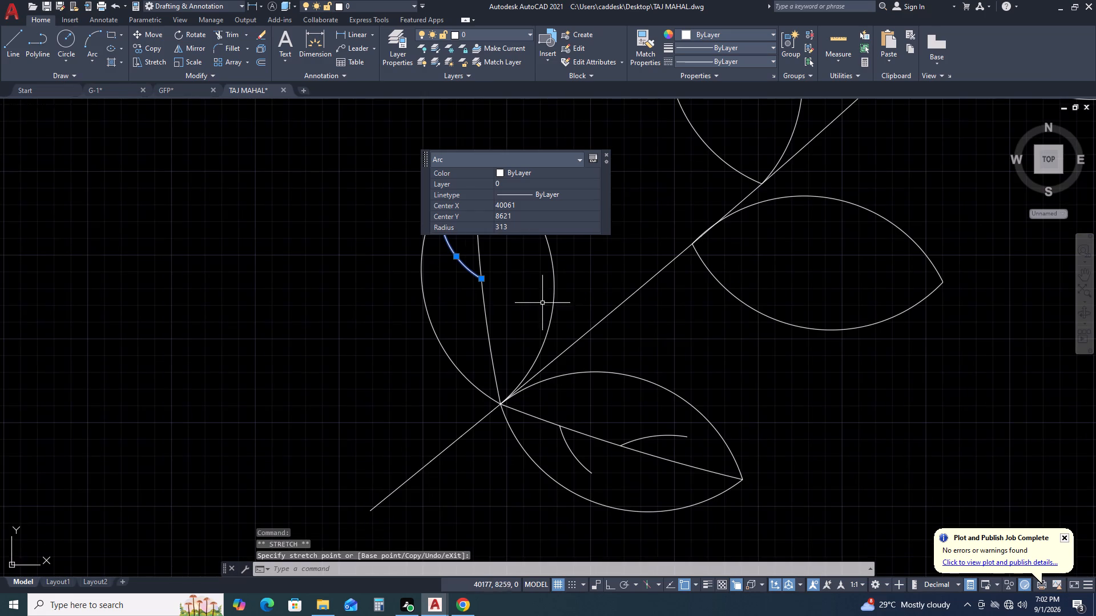
{"action": "left_click", "coordinate": [90, 44]}
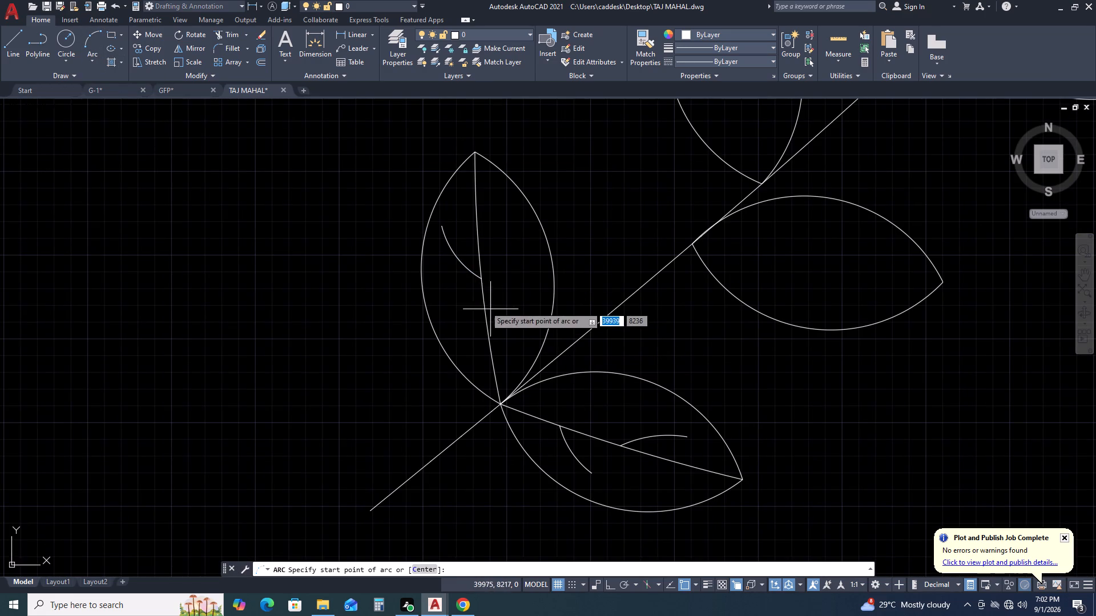
{"action": "left_click", "coordinate": [489, 338]}
{"action": "left_click", "coordinate": [502, 308]}
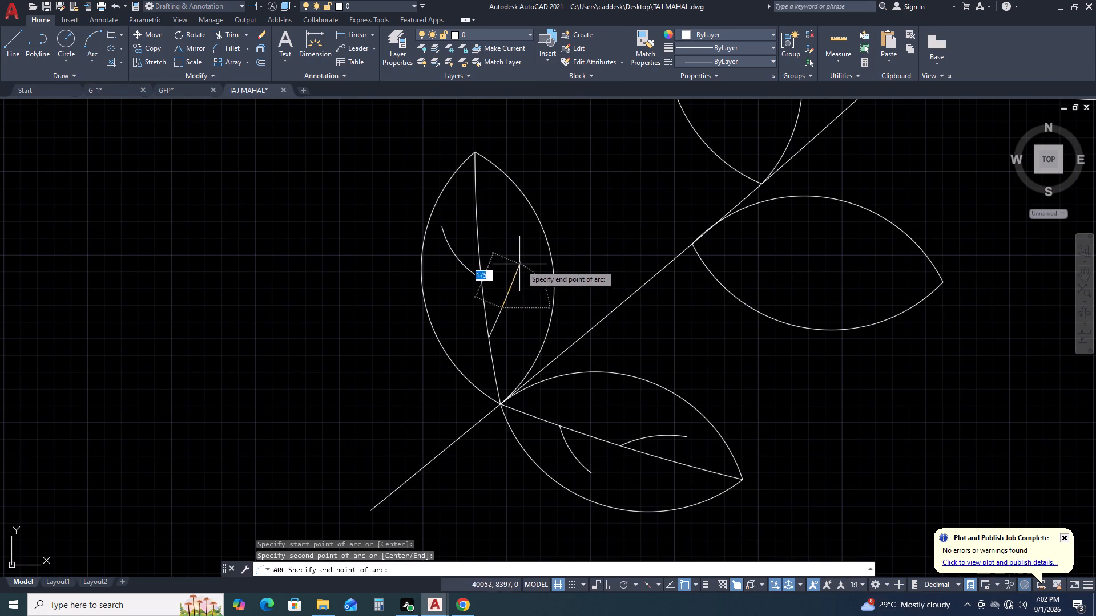
{"action": "left_click", "coordinate": [519, 264]}
Stretch the midpoint of the right-half vein outward so it curves toward the leaf edge.
{"action": "left_click", "coordinate": [507, 285]}
{"action": "left_click", "coordinate": [507, 301]}
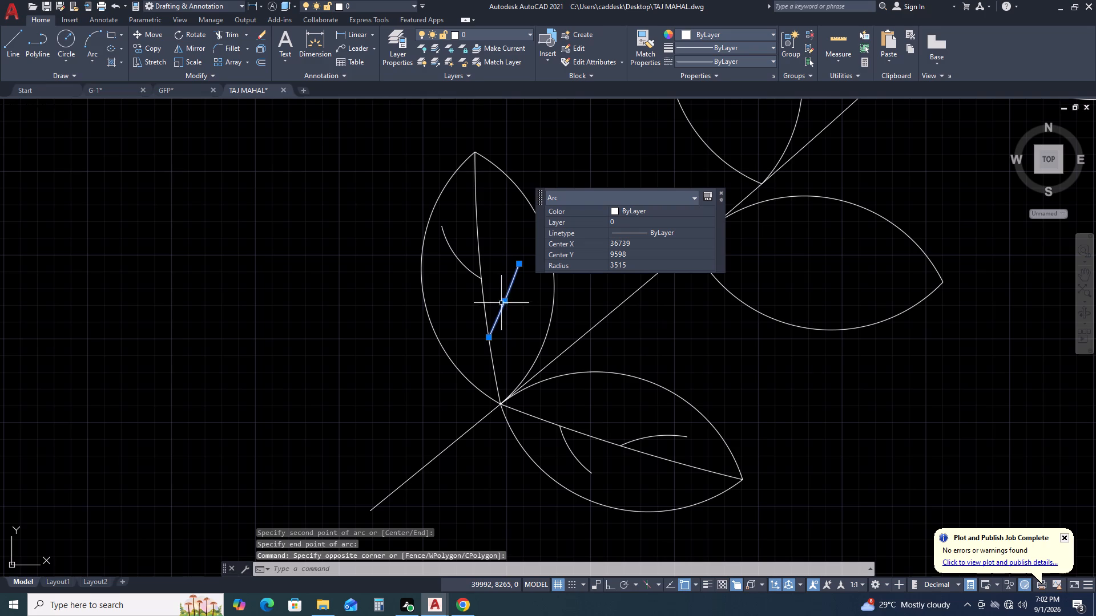
{"action": "left_click", "coordinate": [501, 303]}
{"action": "left_click", "coordinate": [503, 301]}
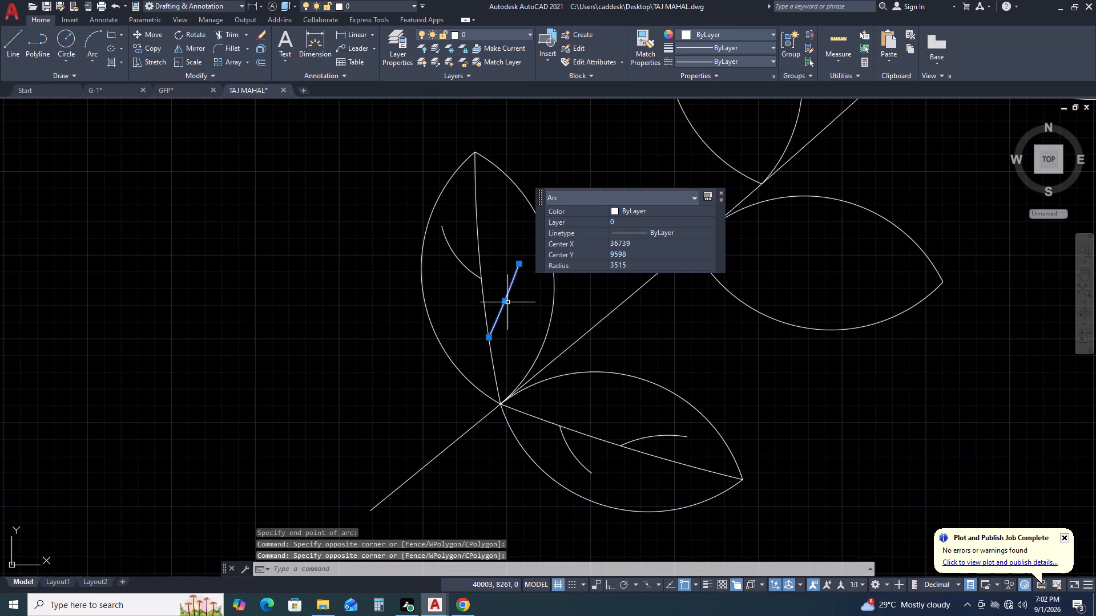
{"action": "left_click", "coordinate": [504, 302]}
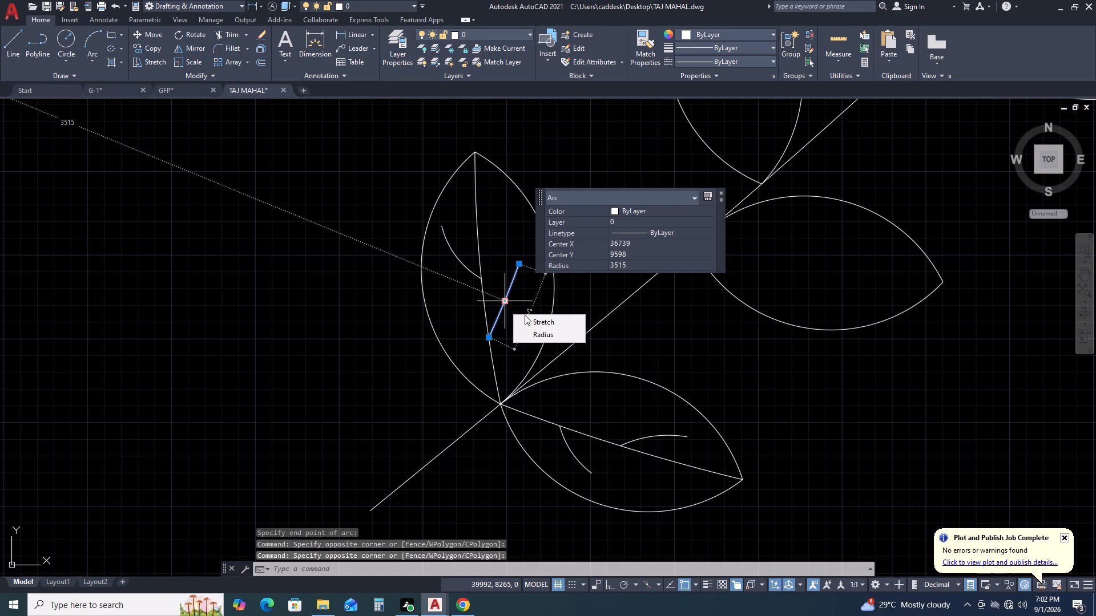
{"action": "left_click", "coordinate": [525, 315]}
{"action": "left_click", "coordinate": [515, 303]}
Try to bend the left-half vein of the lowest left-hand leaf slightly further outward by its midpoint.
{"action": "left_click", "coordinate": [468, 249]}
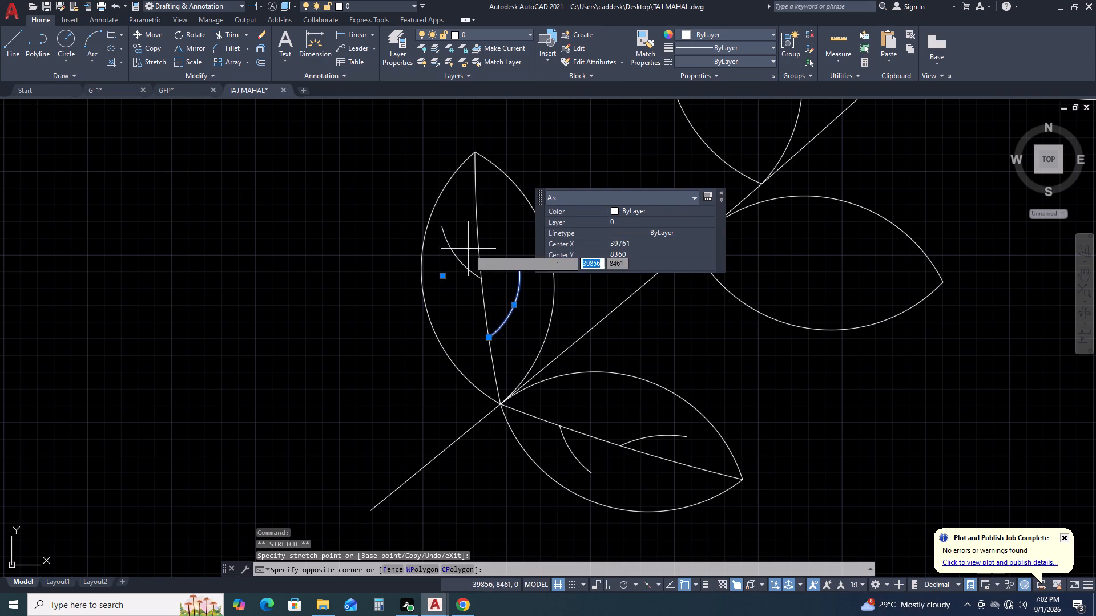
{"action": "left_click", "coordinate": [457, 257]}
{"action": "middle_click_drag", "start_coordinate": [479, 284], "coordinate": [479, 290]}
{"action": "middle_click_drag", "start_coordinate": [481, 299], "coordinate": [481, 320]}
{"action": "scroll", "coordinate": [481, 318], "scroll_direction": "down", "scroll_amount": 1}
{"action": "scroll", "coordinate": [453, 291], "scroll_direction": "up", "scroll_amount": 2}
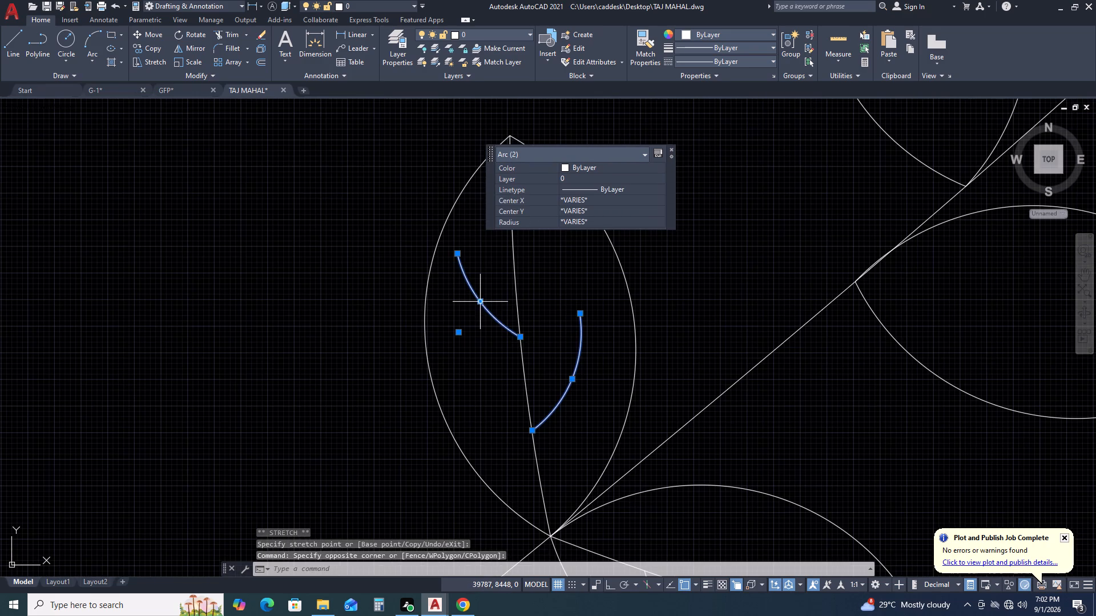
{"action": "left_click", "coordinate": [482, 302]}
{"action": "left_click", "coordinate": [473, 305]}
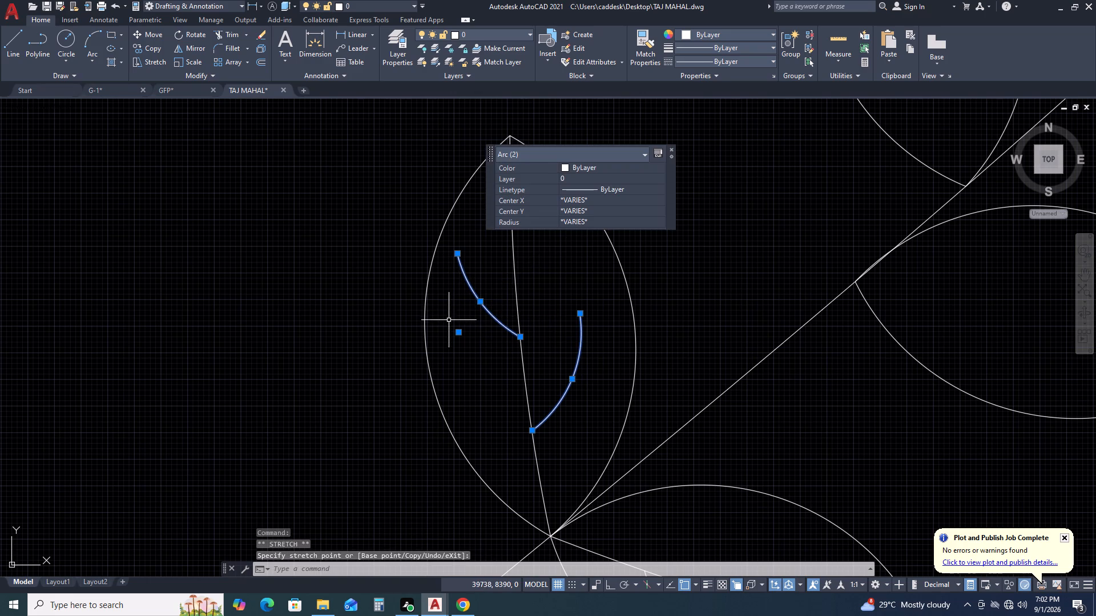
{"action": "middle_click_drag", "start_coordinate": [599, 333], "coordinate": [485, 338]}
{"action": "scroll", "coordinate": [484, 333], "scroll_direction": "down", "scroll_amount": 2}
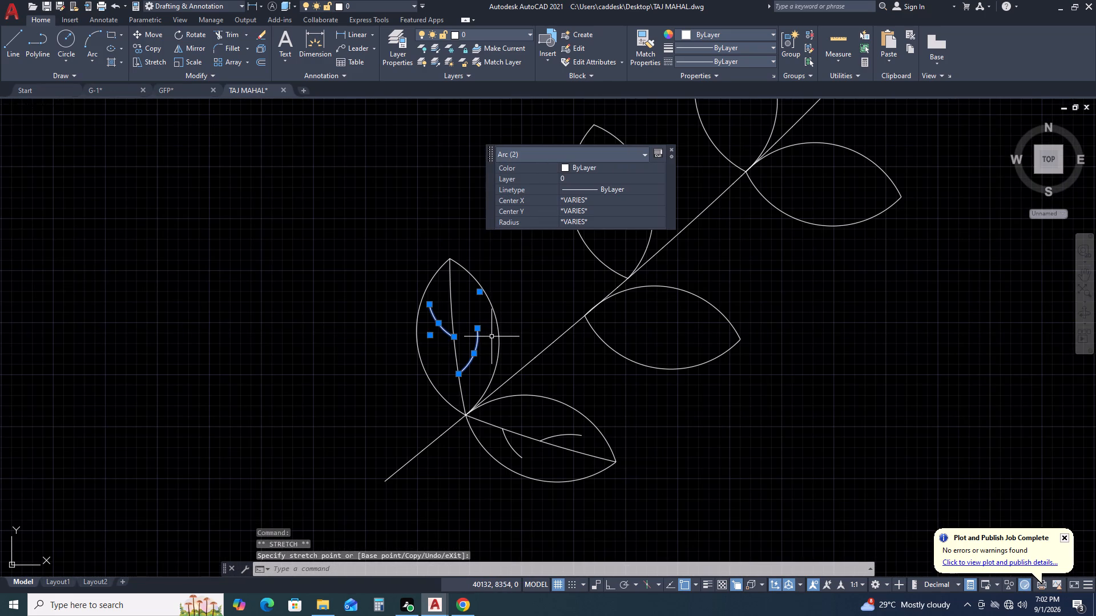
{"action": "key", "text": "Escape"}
Draw a shallow three-point arc from the second right-hand leaf's base through its tip, ending beyond the leaf.
{"action": "scroll", "coordinate": [577, 348], "scroll_direction": "down", "scroll_amount": 2}
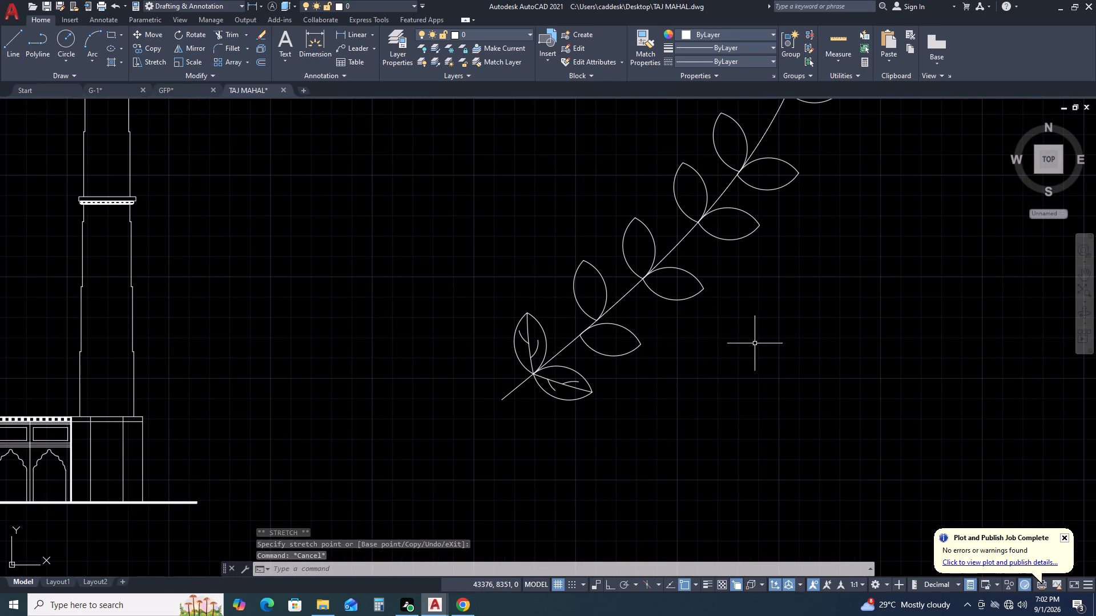
{"action": "middle_click_drag", "start_coordinate": [755, 343], "coordinate": [638, 319]}
{"action": "scroll", "coordinate": [513, 303], "scroll_direction": "down", "scroll_amount": 1}
{"action": "middle_click_drag", "start_coordinate": [635, 278], "coordinate": [636, 299]}
{"action": "scroll", "coordinate": [636, 283], "scroll_direction": "down", "scroll_amount": 1}
{"action": "middle_click_drag", "start_coordinate": [636, 330], "coordinate": [637, 359]}
{"action": "scroll", "coordinate": [679, 364], "scroll_direction": "down", "scroll_amount": 1}
{"action": "middle_click_drag", "start_coordinate": [740, 302], "coordinate": [661, 249]}
{"action": "middle_click", "coordinate": [654, 244]}
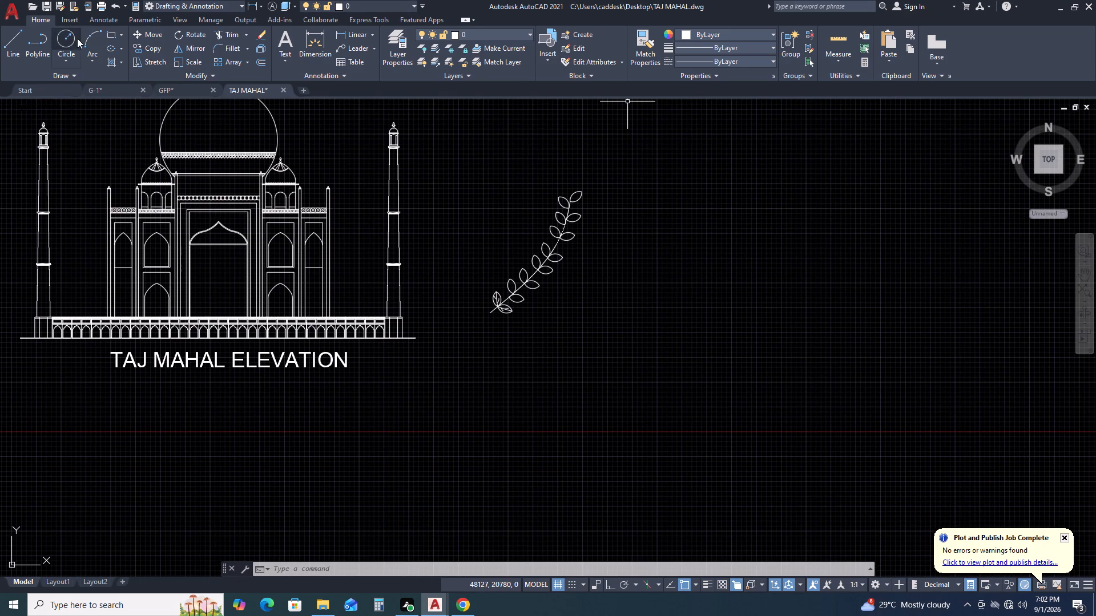
{"action": "left_click", "coordinate": [91, 42]}
{"action": "scroll", "coordinate": [499, 293], "scroll_direction": "up", "scroll_amount": 2}
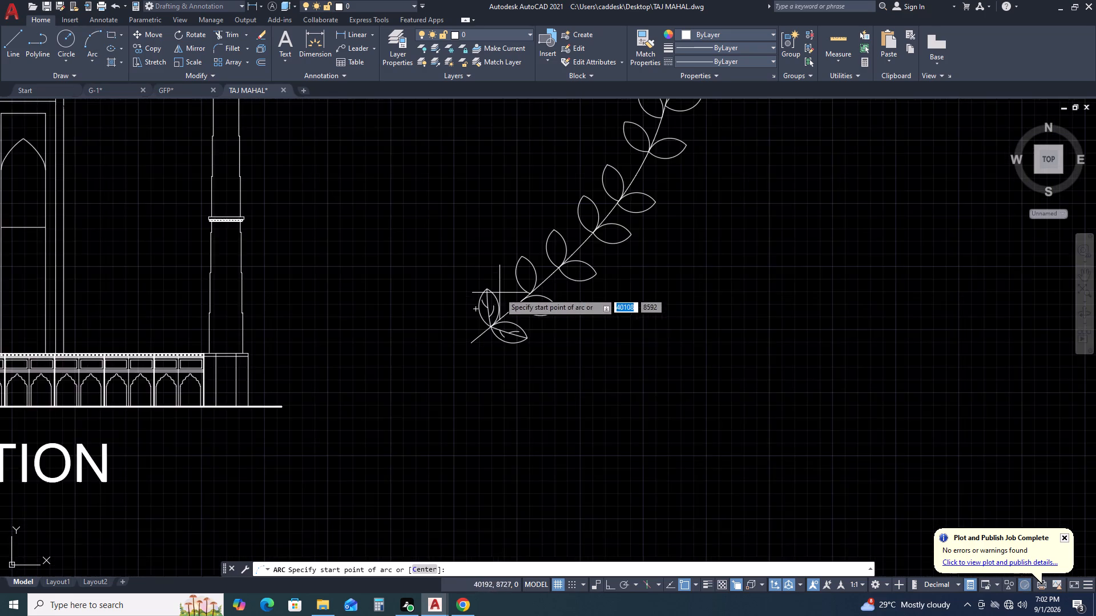
{"action": "scroll", "coordinate": [543, 319], "scroll_direction": "up", "scroll_amount": 3}
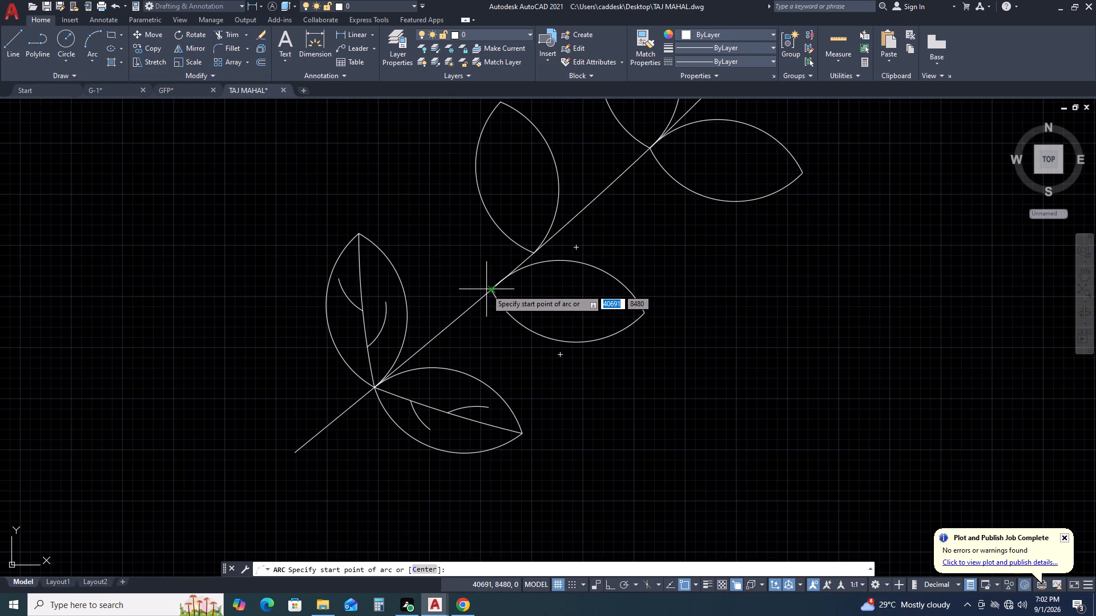
{"action": "left_click", "coordinate": [486, 289]}
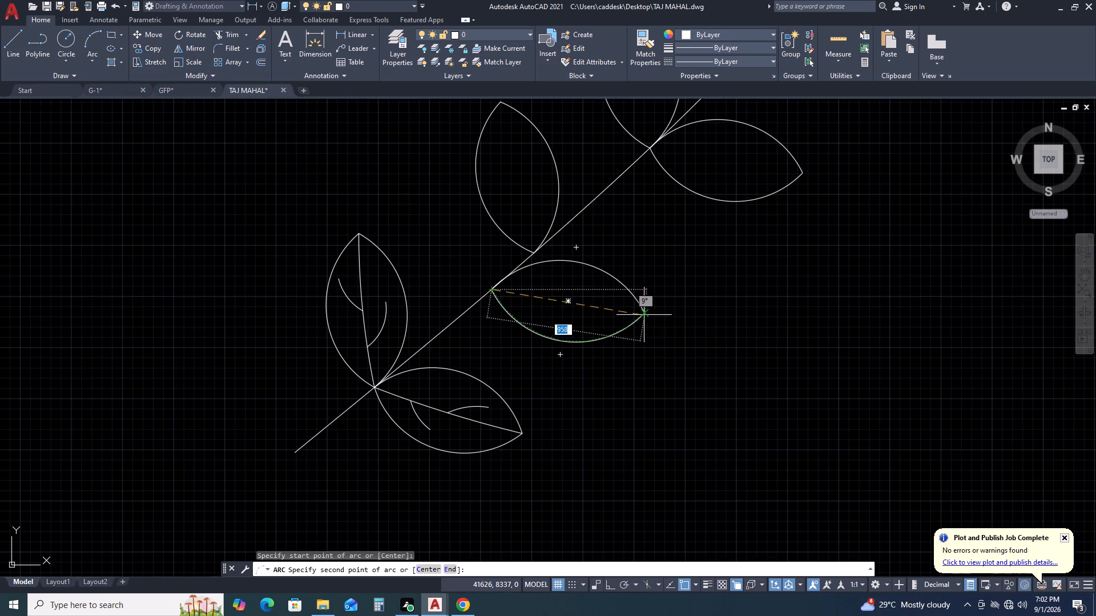
{"action": "left_click", "coordinate": [644, 314]}
{"action": "scroll", "coordinate": [644, 314], "scroll_direction": "up", "scroll_amount": 1}
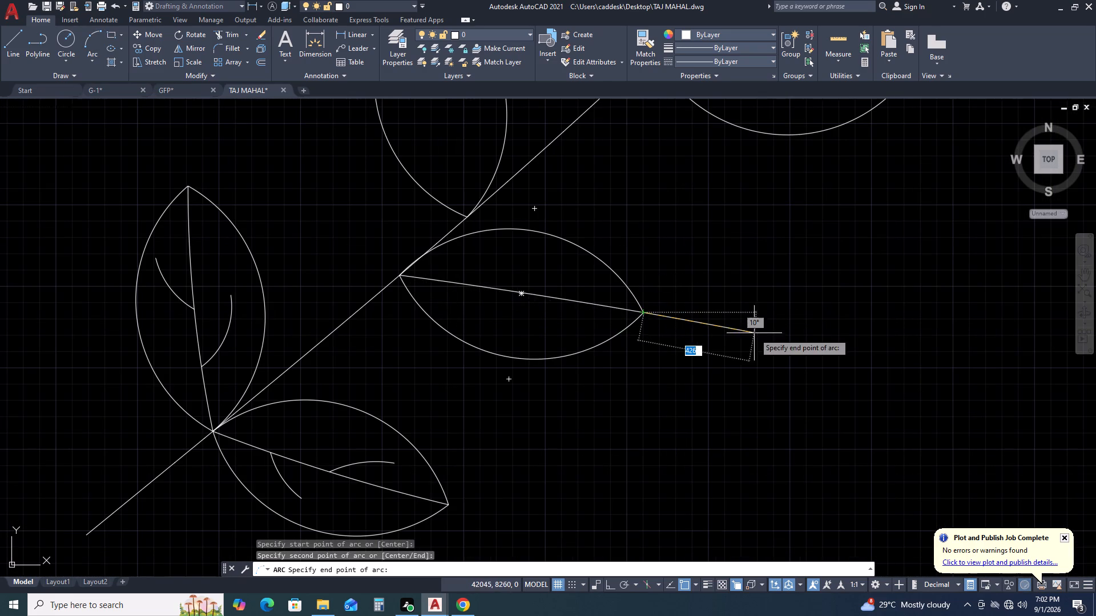
{"action": "left_click", "coordinate": [760, 318]}
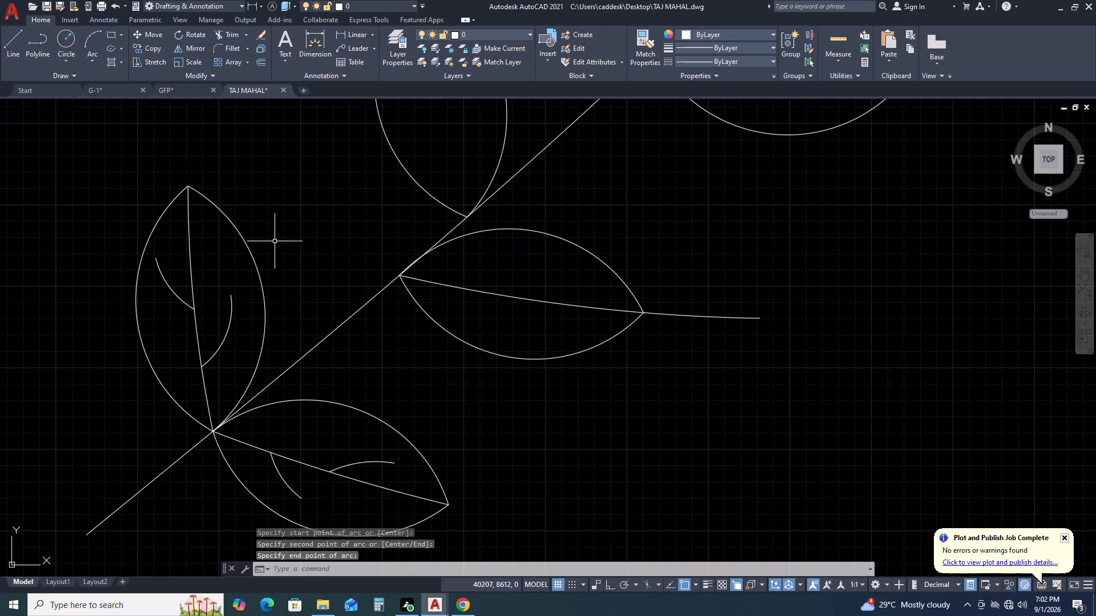
Trim the part of the midrib arc that extends beyond the second right-hand leaf's tip.
{"action": "left_click", "coordinate": [223, 31]}
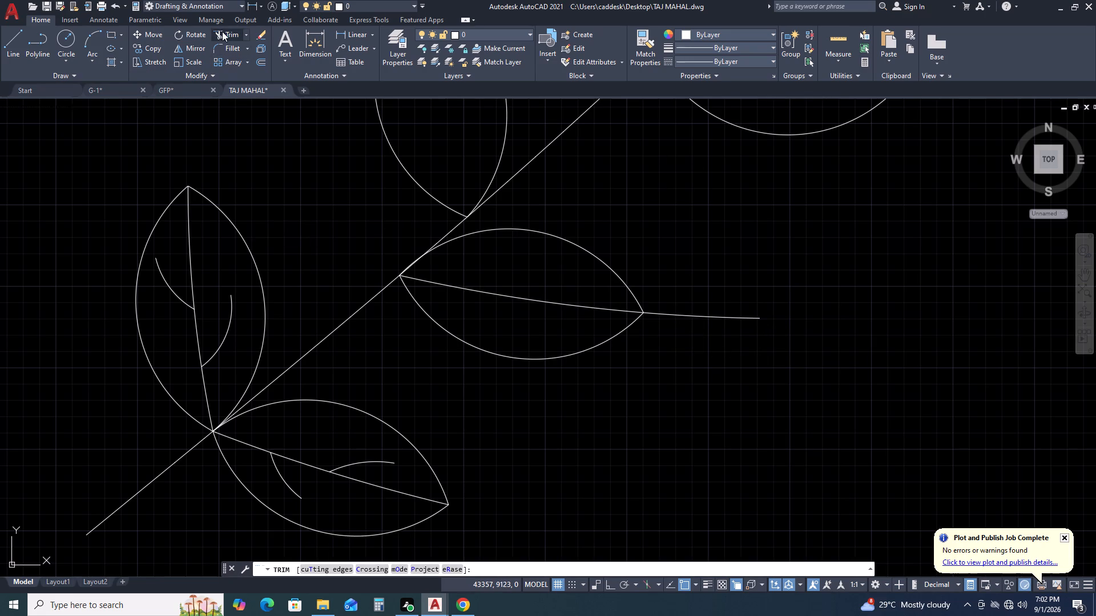
{"action": "left_click", "coordinate": [687, 311]}
{"action": "left_click", "coordinate": [673, 325]}
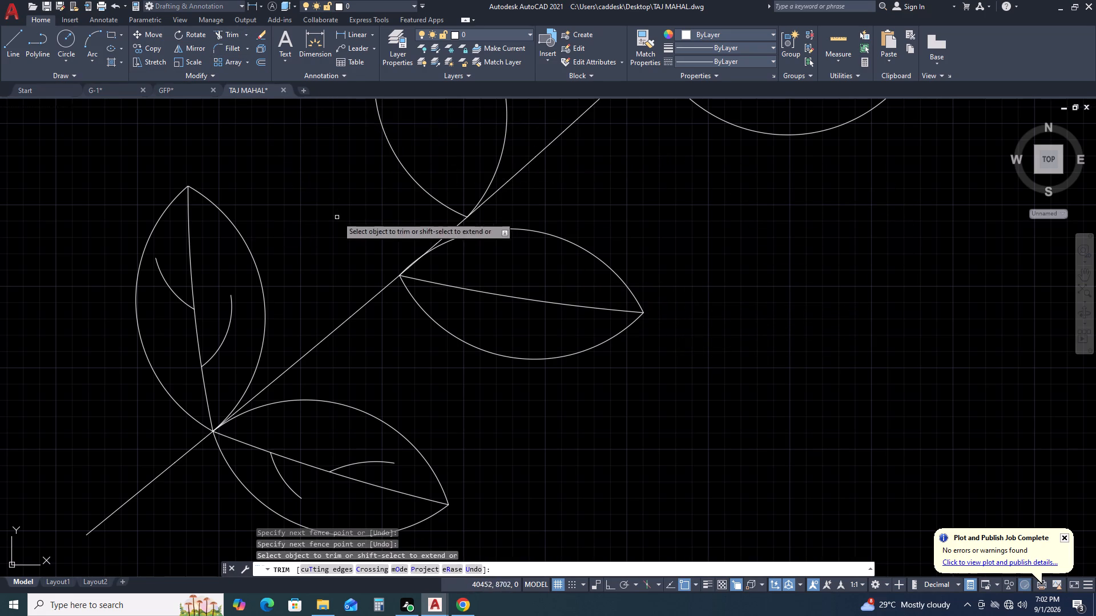
{"action": "left_click", "coordinate": [195, 37]}
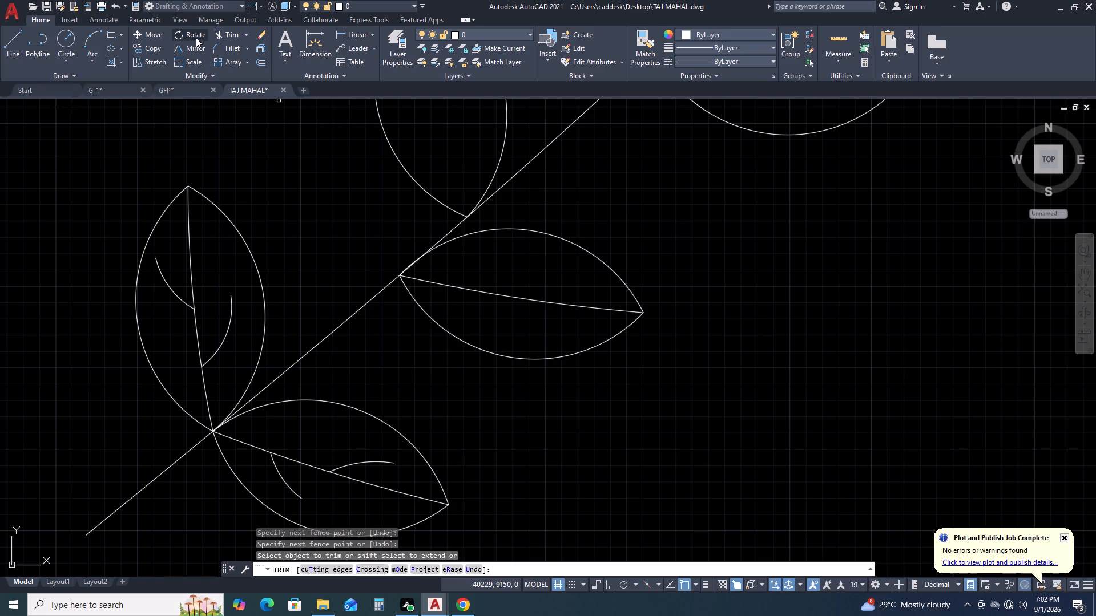
Draw two three-point arc veins in the second right-hand leaf, one from mid-midrib into the upper half, one from nearer the base into the lower half.
{"action": "left_click", "coordinate": [84, 39]}
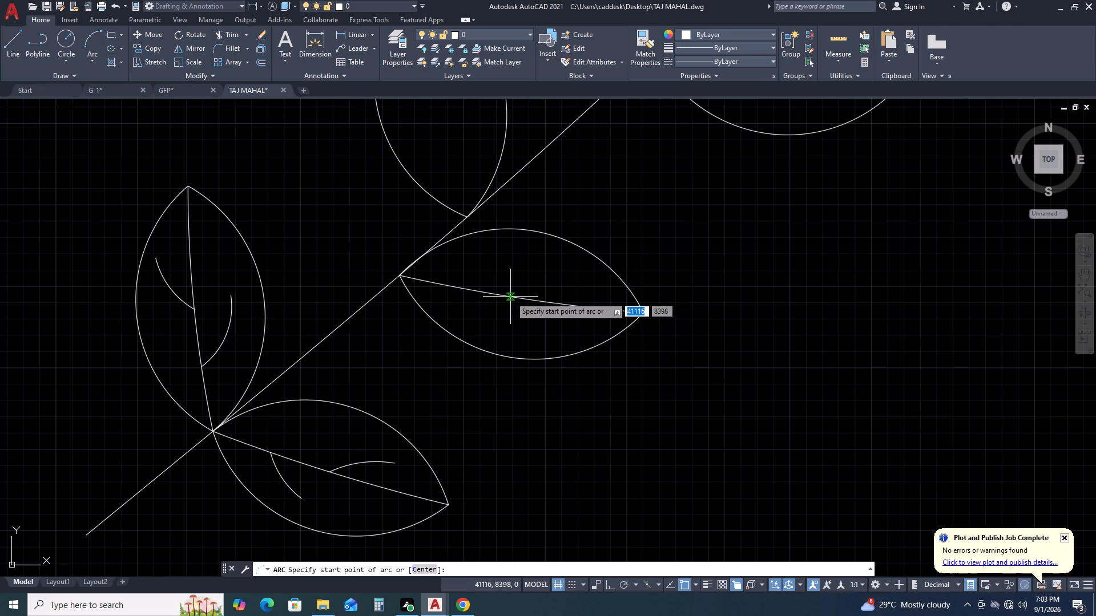
{"action": "left_click", "coordinate": [510, 297]}
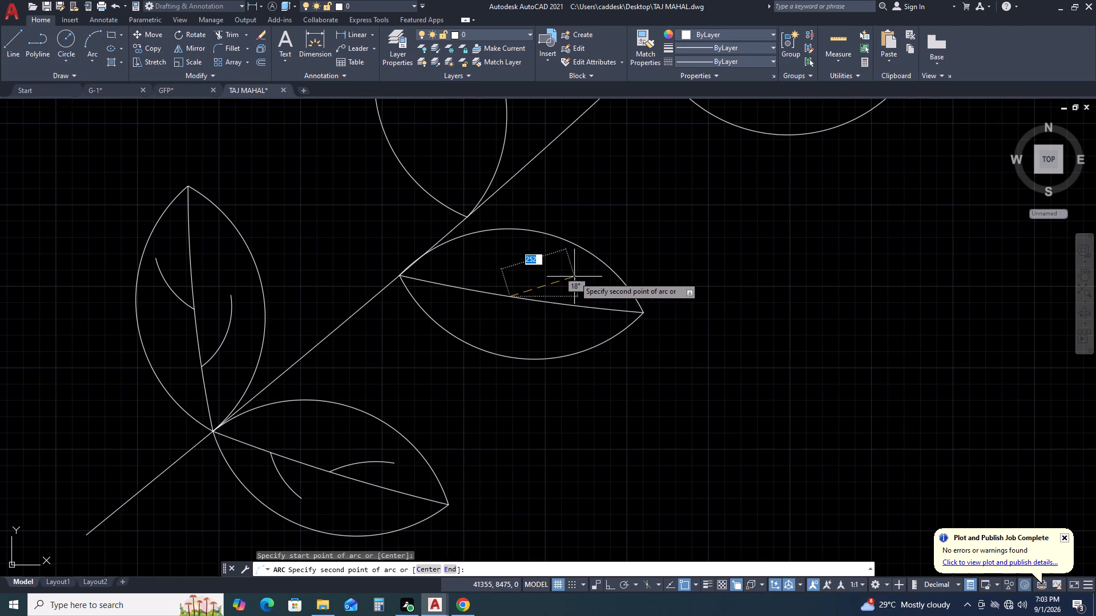
{"action": "left_click", "coordinate": [579, 275]}
{"action": "left_click", "coordinate": [590, 275]}
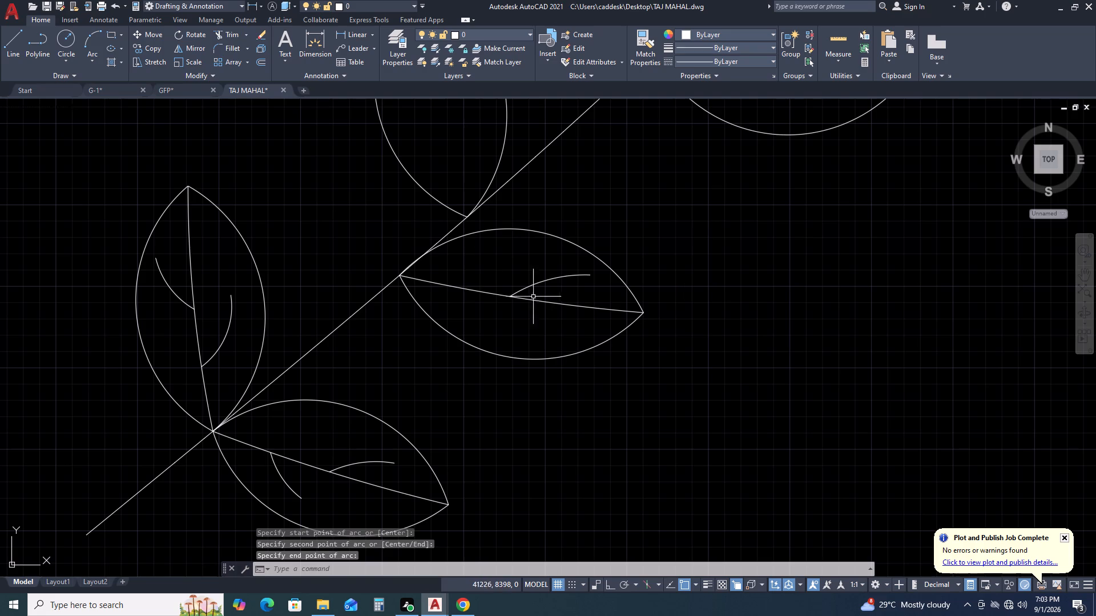
{"action": "left_click", "coordinate": [98, 43]}
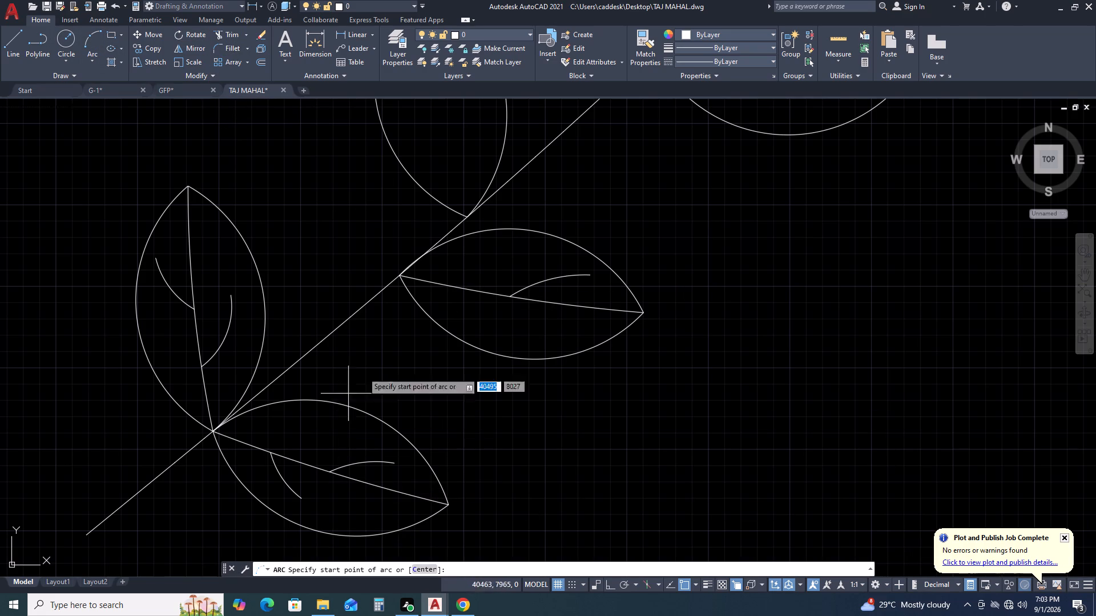
{"action": "left_click", "coordinate": [448, 286]}
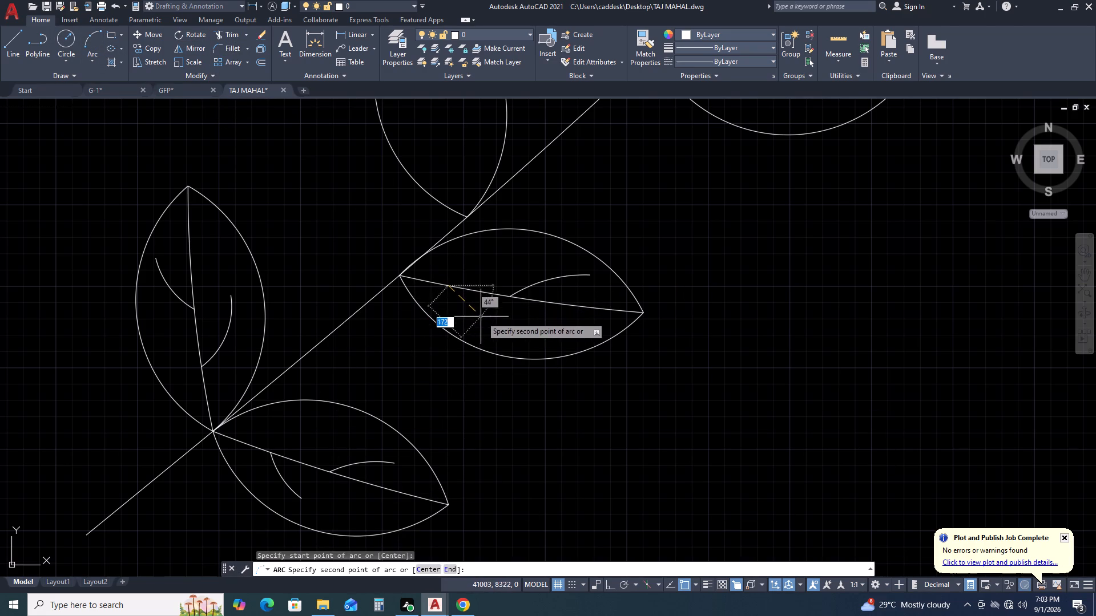
{"action": "left_click", "coordinate": [482, 318]}
{"action": "left_click", "coordinate": [527, 332]}
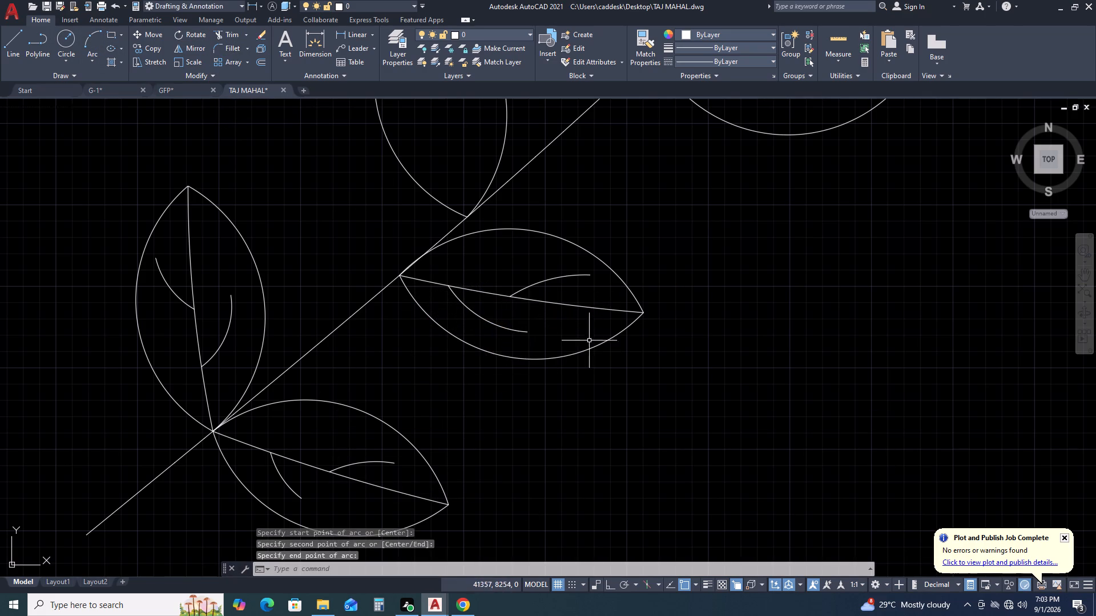
Draw a three-point midrib arc from the second left-hand leaf's base through its tip, ending slightly beyond the leaf.
{"action": "scroll", "coordinate": [691, 386], "scroll_direction": "down", "scroll_amount": 1}
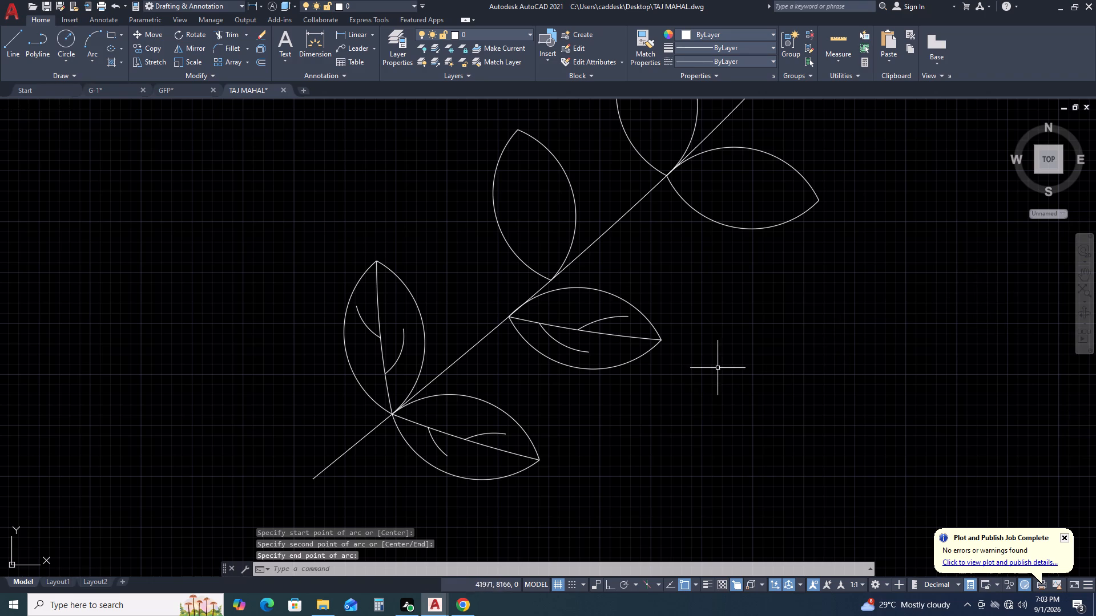
{"action": "middle_click_drag", "start_coordinate": [527, 213], "coordinate": [549, 290]}
{"action": "middle_click", "coordinate": [549, 290]}
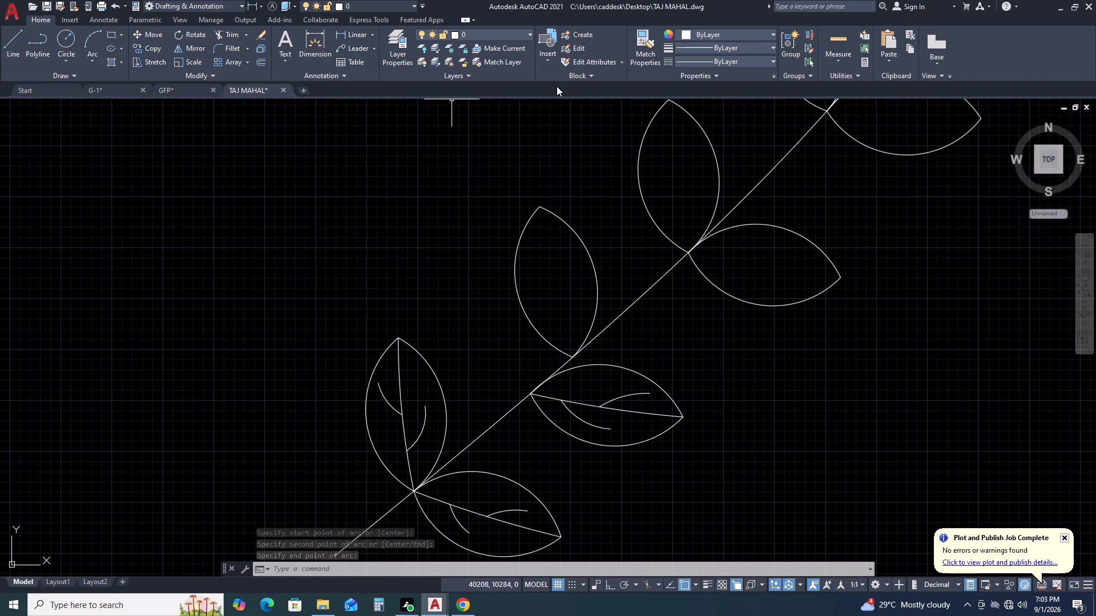
{"action": "left_click", "coordinate": [94, 42]}
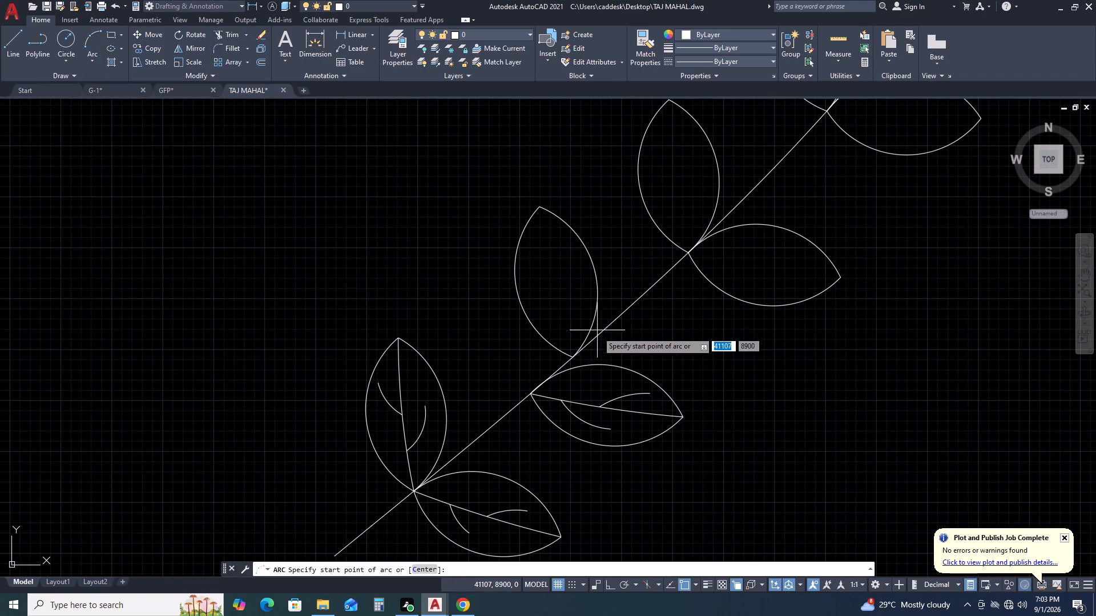
{"action": "left_click", "coordinate": [575, 356]}
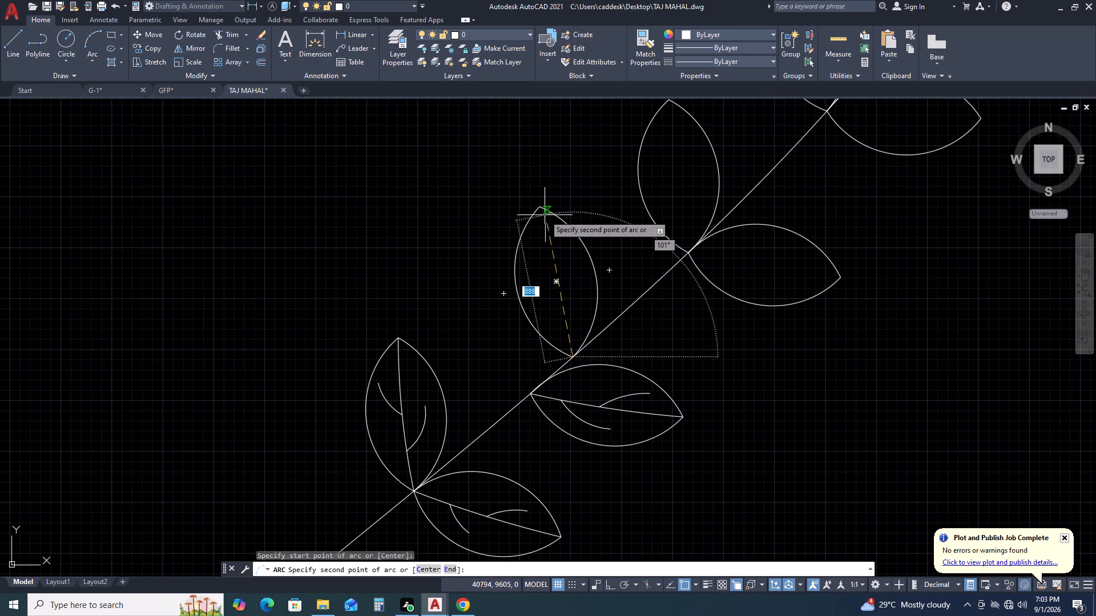
{"action": "left_click", "coordinate": [538, 209]}
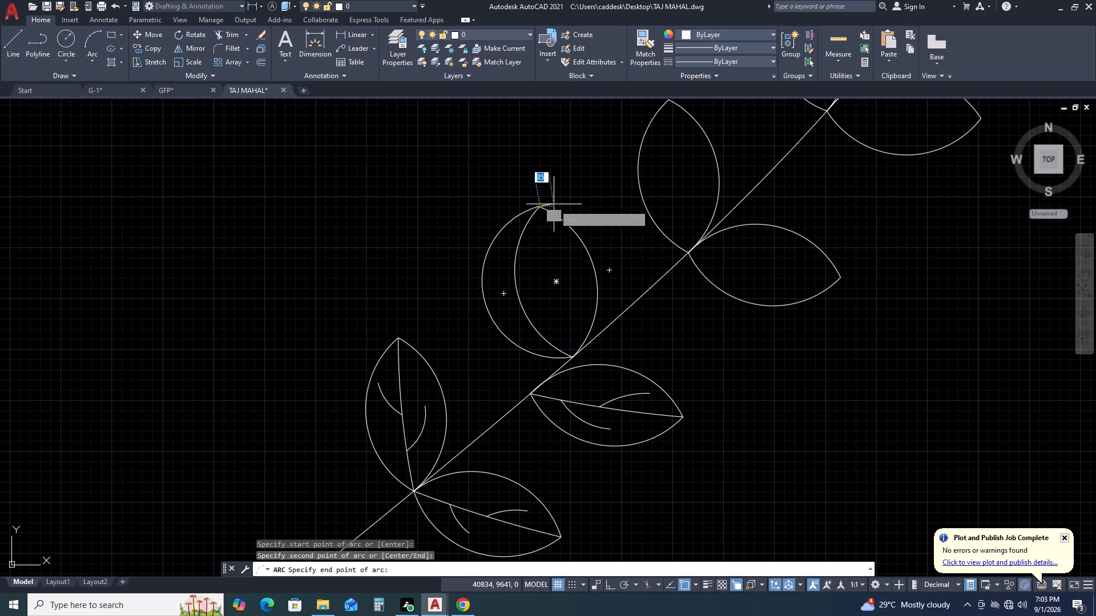
{"action": "left_click", "coordinate": [534, 175]}
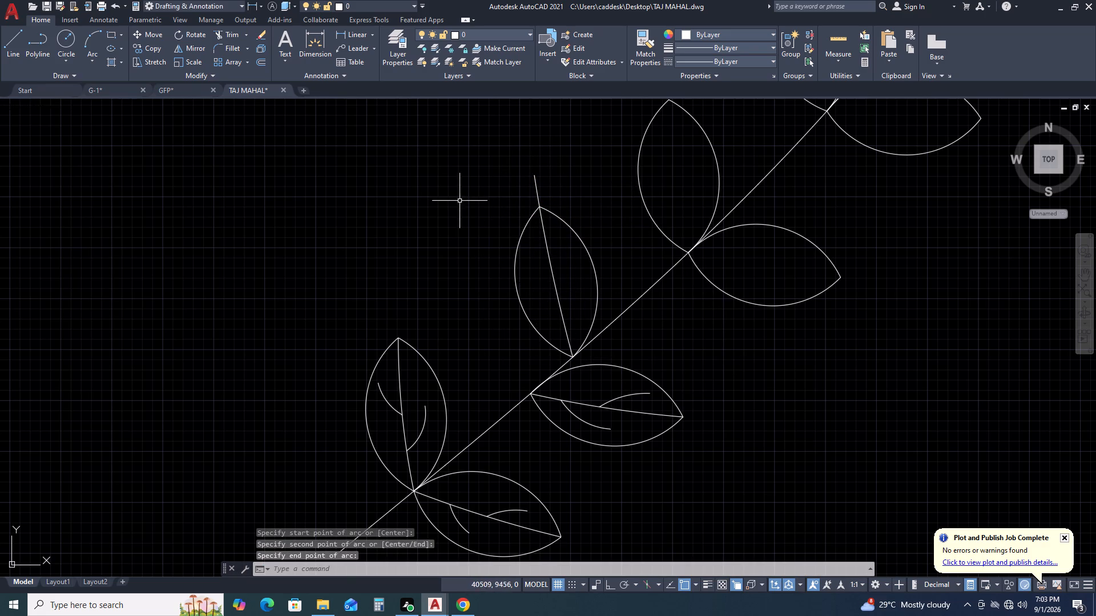
Trim the part of the midrib arc that extends beyond the second left-hand leaf's tip.
{"action": "left_click", "coordinate": [231, 33]}
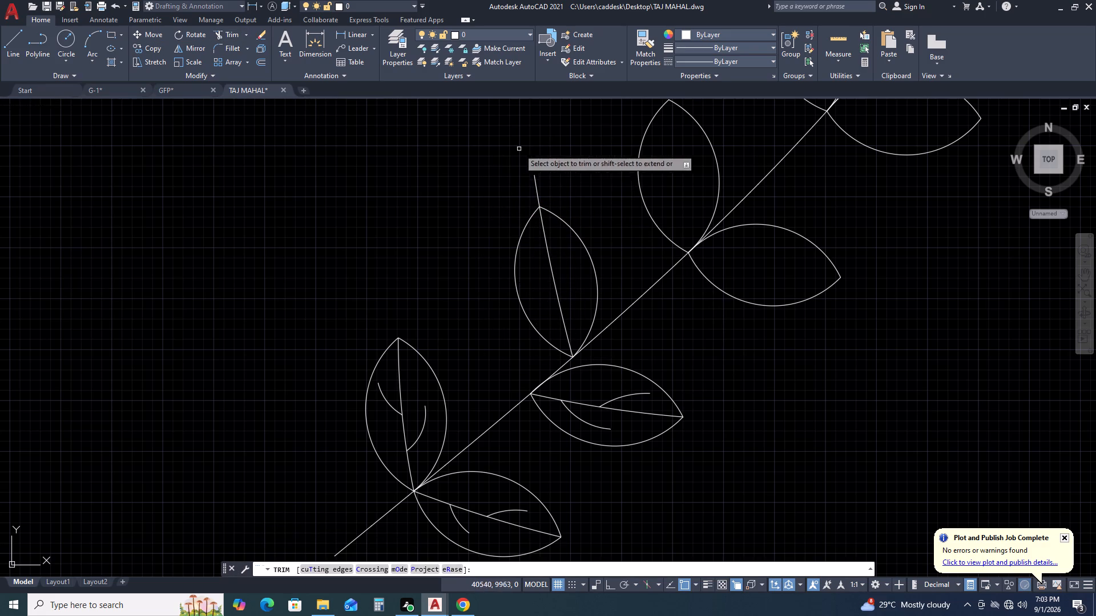
{"action": "left_click", "coordinate": [535, 179]}
{"action": "right_click", "coordinate": [418, 201]}
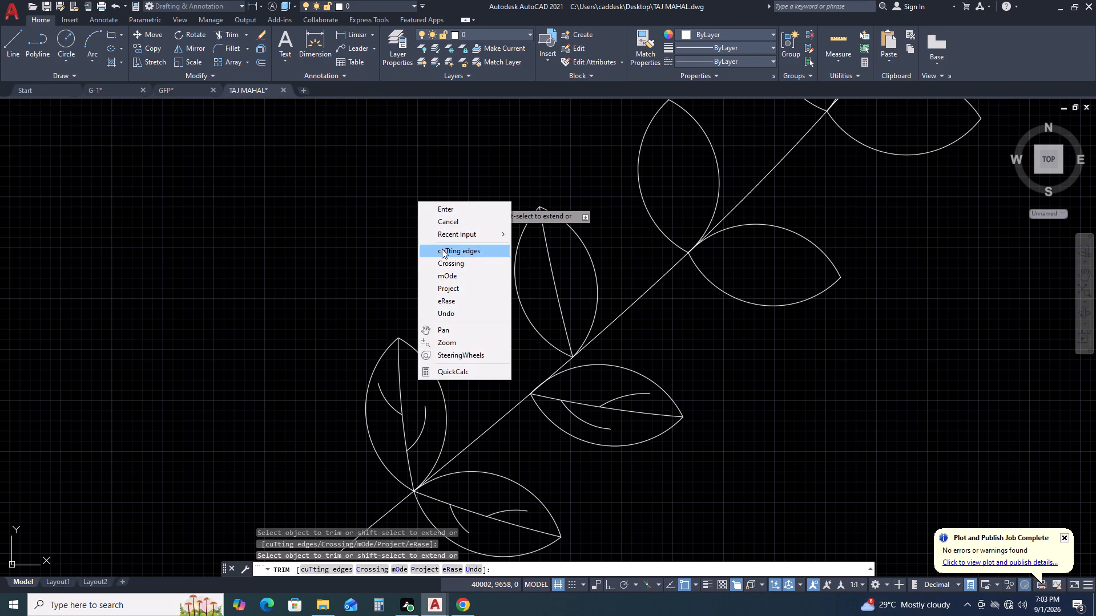
{"action": "left_click", "coordinate": [470, 225]}
Stretch the midpoint of the second left-hand leaf's midrib toward the left edge, bending it to a radius of about 1711.
{"action": "left_click", "coordinate": [562, 272]}
{"action": "left_click", "coordinate": [546, 275]}
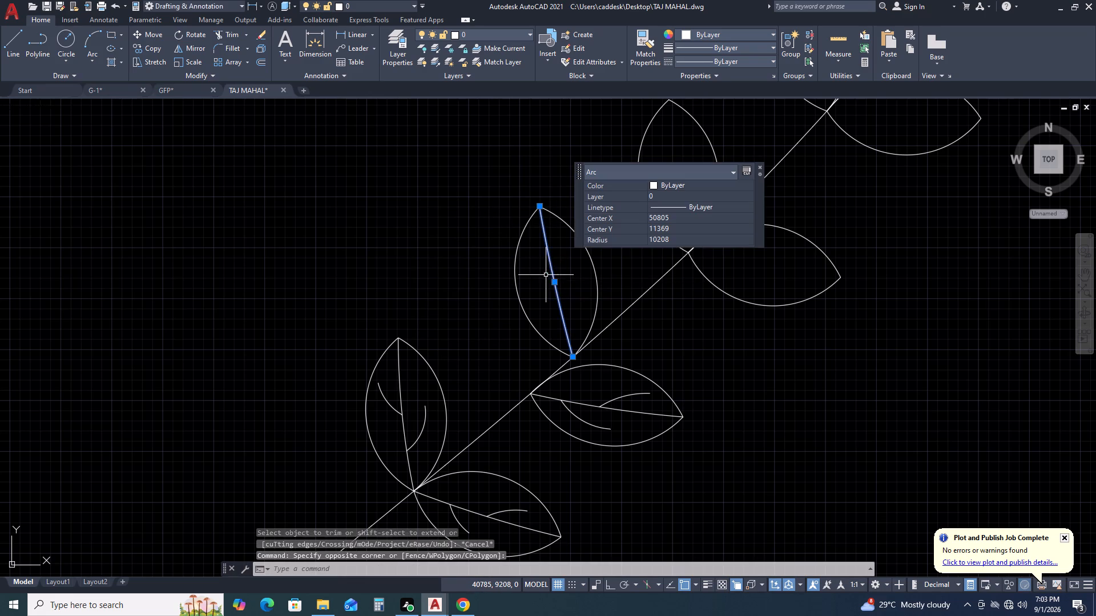
{"action": "left_click", "coordinate": [554, 282]}
{"action": "left_click", "coordinate": [546, 285]}
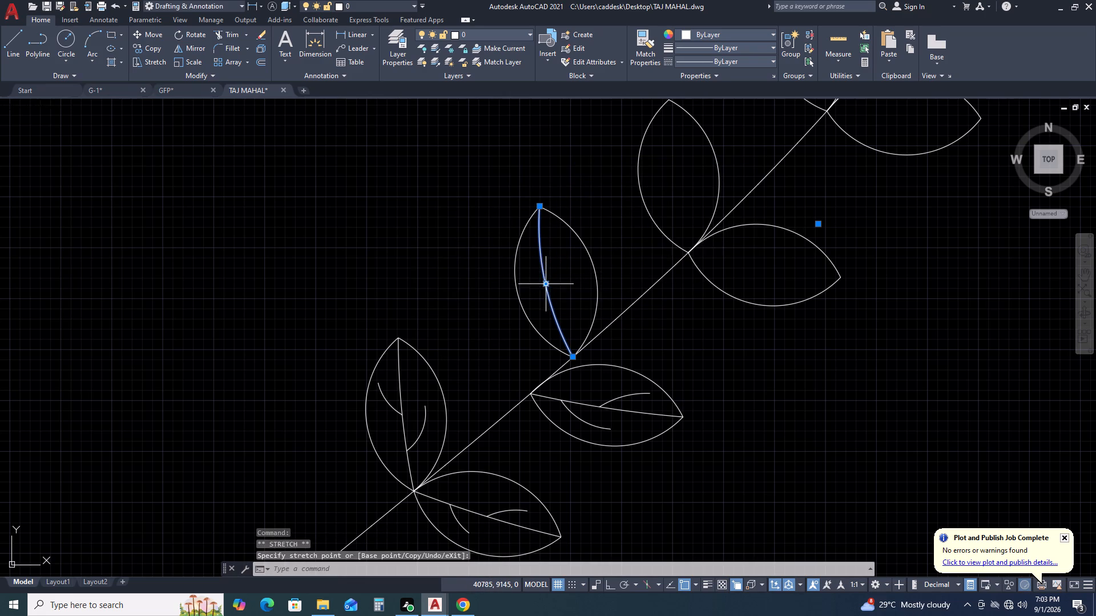
Draw a three-point arc vein from the lower midrib of the second left-hand leaf up into its right half.
{"action": "middle_click_drag", "start_coordinate": [538, 293], "coordinate": [420, 310]}
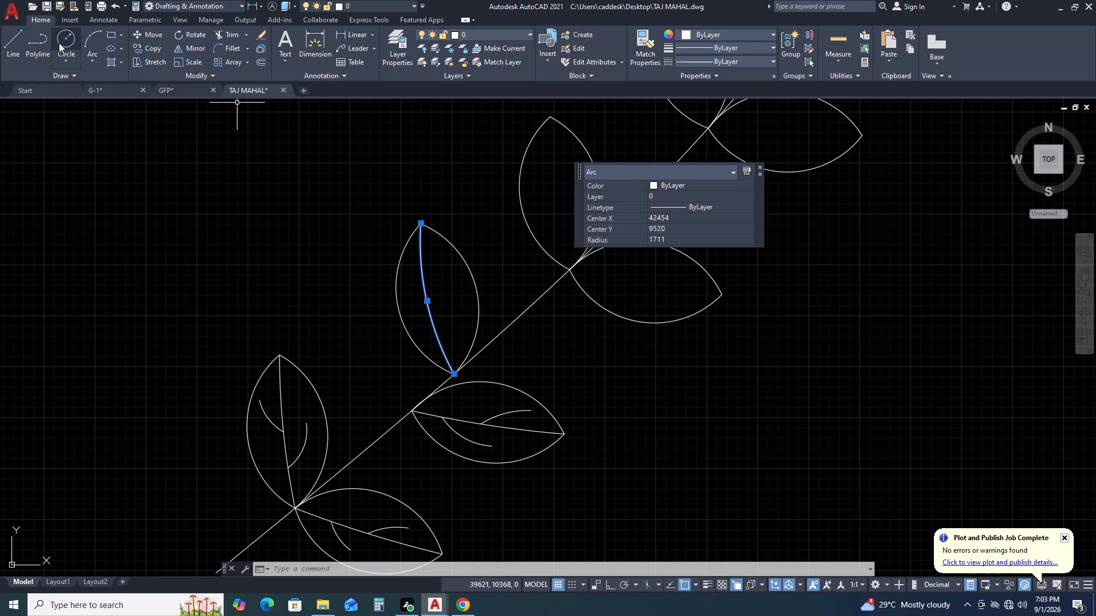
{"action": "left_click", "coordinate": [87, 43]}
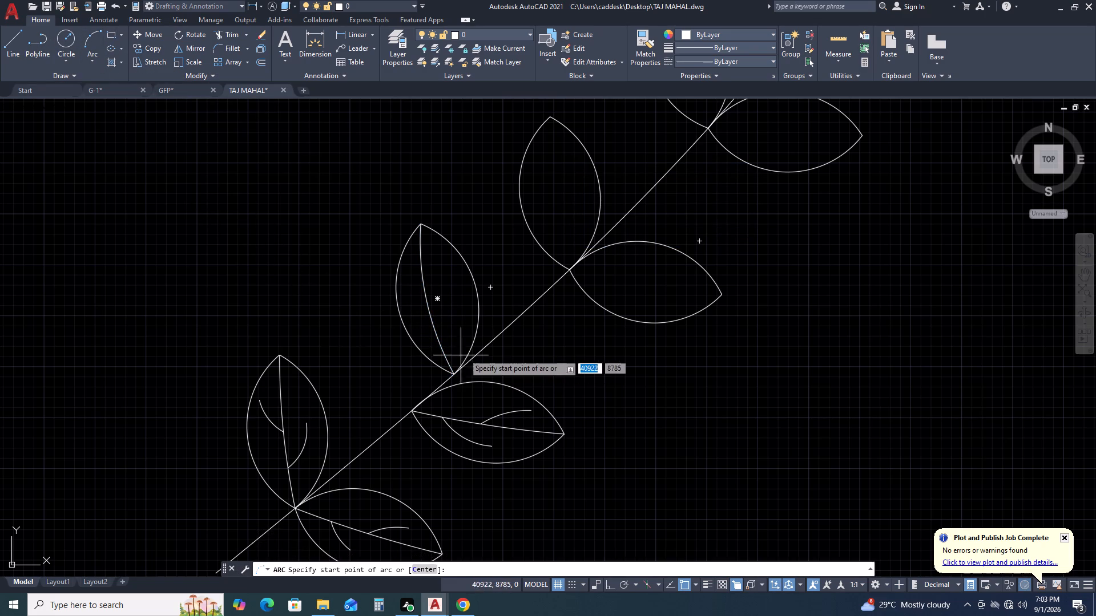
{"action": "scroll", "coordinate": [432, 339], "scroll_direction": "up", "scroll_amount": 1}
{"action": "left_click", "coordinate": [444, 346]}
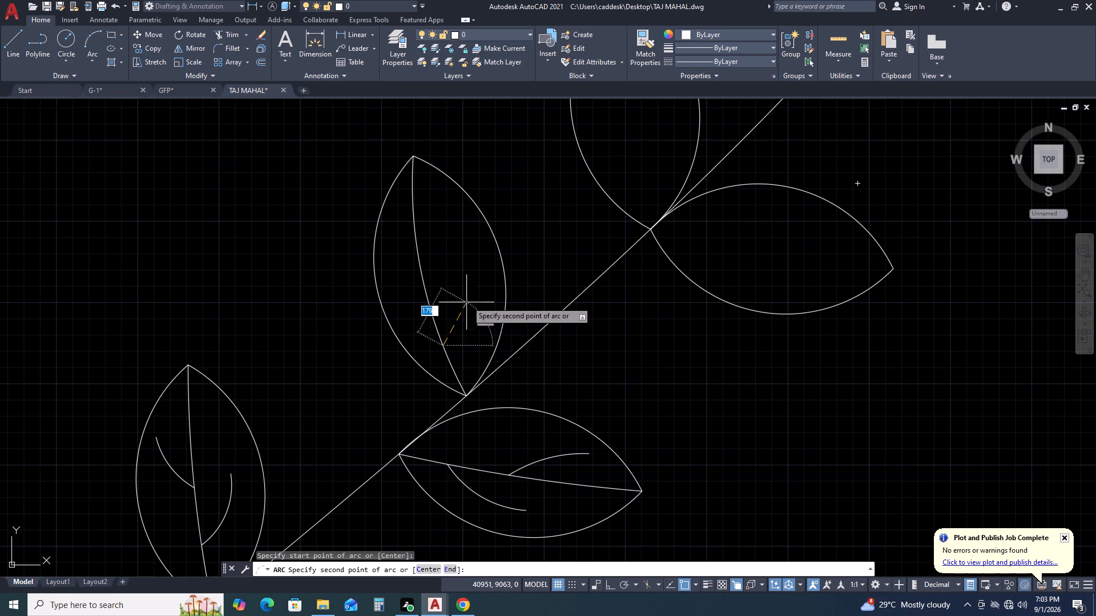
{"action": "left_click", "coordinate": [471, 295]}
{"action": "left_click", "coordinate": [476, 279]}
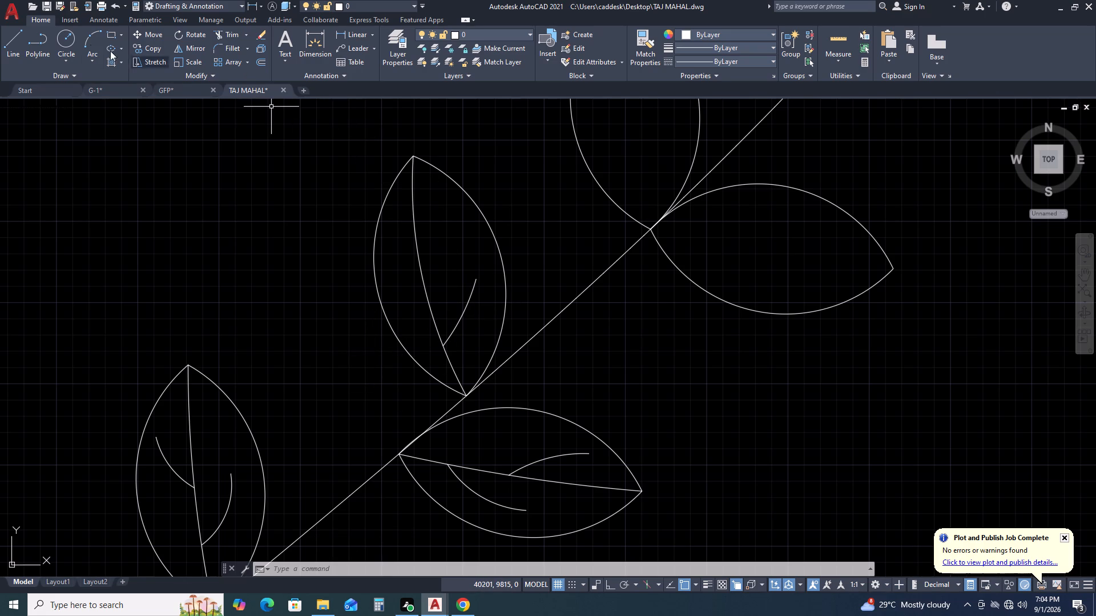
Draw a short three-point arc vein from the middle of the second left-hand leaf's midrib up into its left half.
{"action": "left_click", "coordinate": [99, 33]}
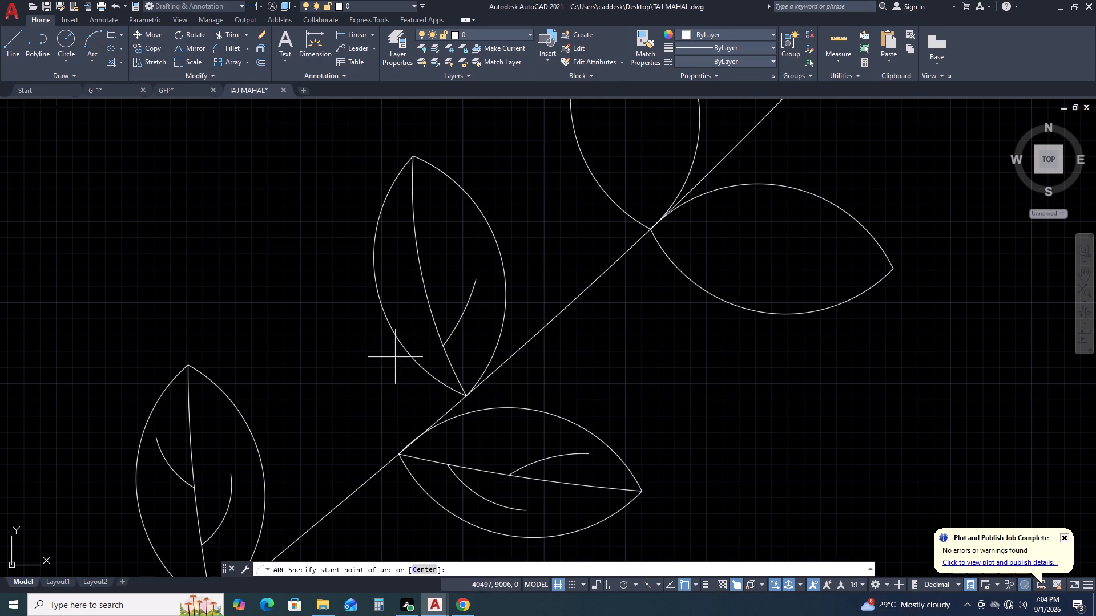
{"action": "left_click", "coordinate": [419, 262]}
{"action": "left_click", "coordinate": [401, 232]}
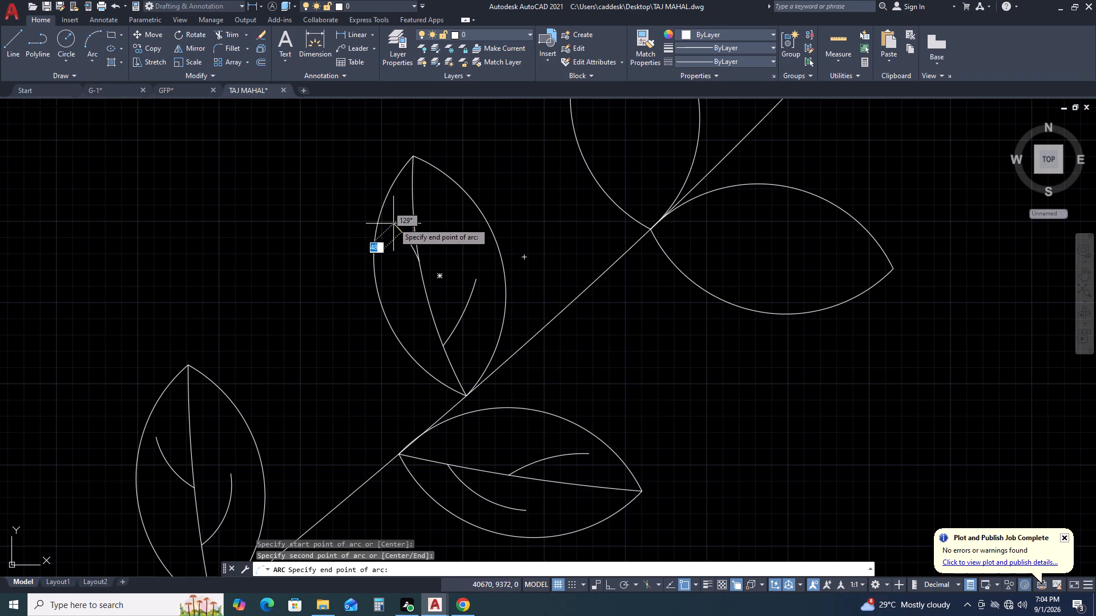
{"action": "left_click", "coordinate": [399, 222]}
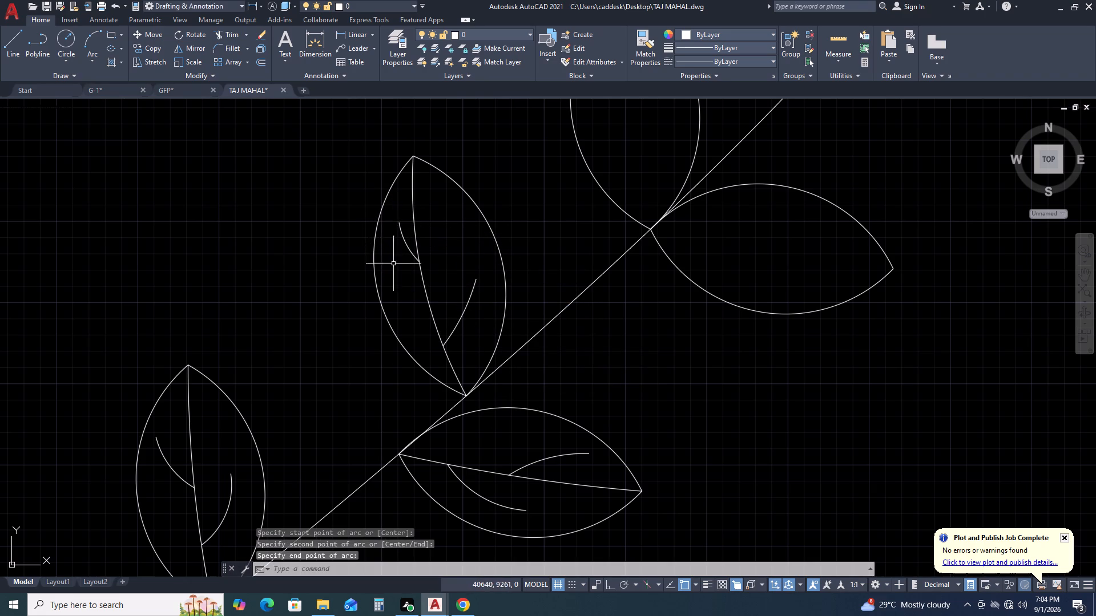
Stretch the left-half vein's outer end to the leaf edge and bend its midpoint downward to a radius of about 210.
{"action": "left_click", "coordinate": [409, 243]}
{"action": "left_click", "coordinate": [396, 245]}
{"action": "middle_click_drag", "start_coordinate": [452, 326], "coordinate": [510, 436]}
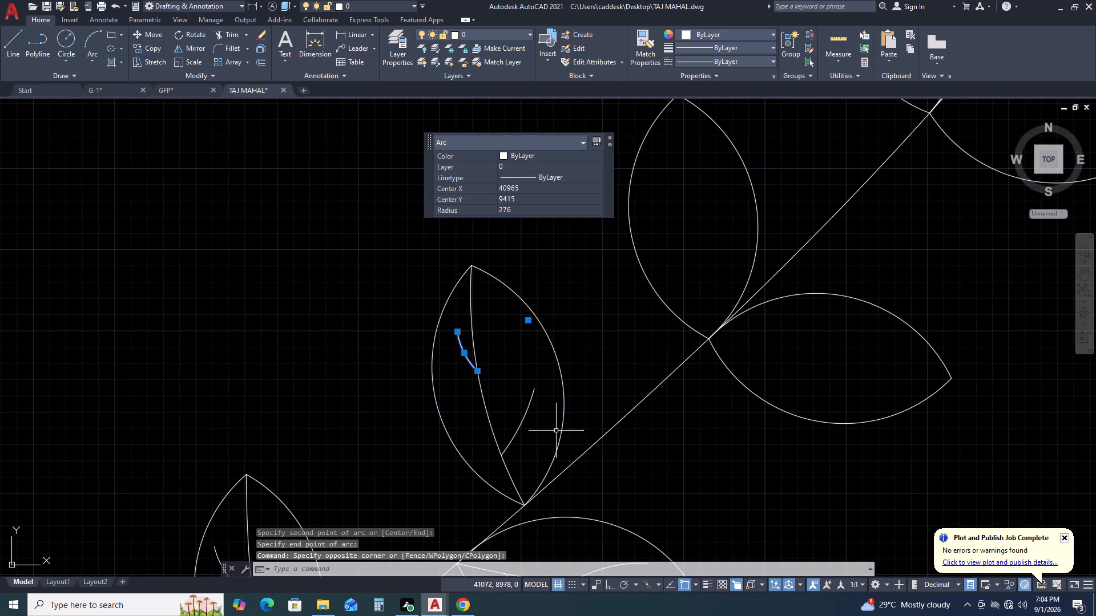
{"action": "left_click", "coordinate": [457, 331]}
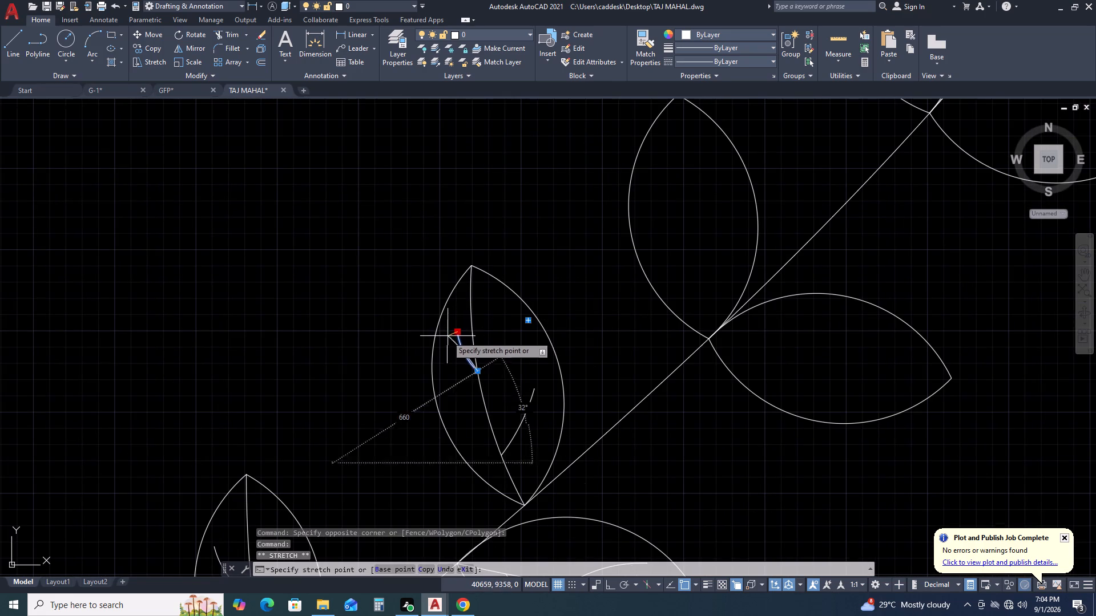
{"action": "left_click", "coordinate": [440, 337]}
{"action": "left_click", "coordinate": [461, 351]}
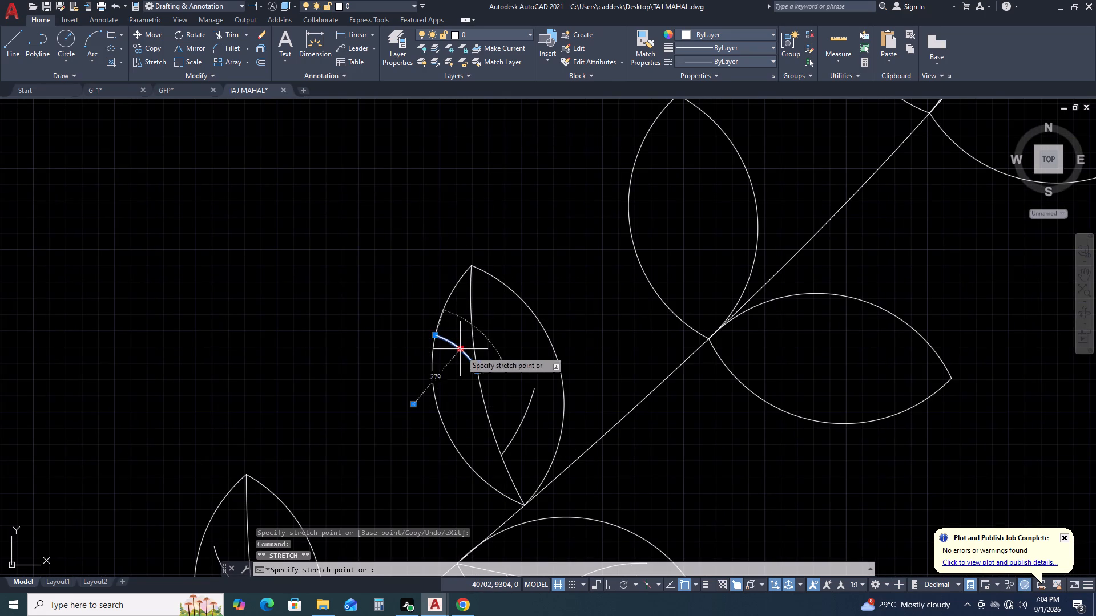
{"action": "left_click", "coordinate": [463, 367]}
Pull the left-half vein's outer end slightly inward from the leaf edge, giving a radius of about 170.
{"action": "middle_click_drag", "start_coordinate": [491, 349], "coordinate": [478, 383]}
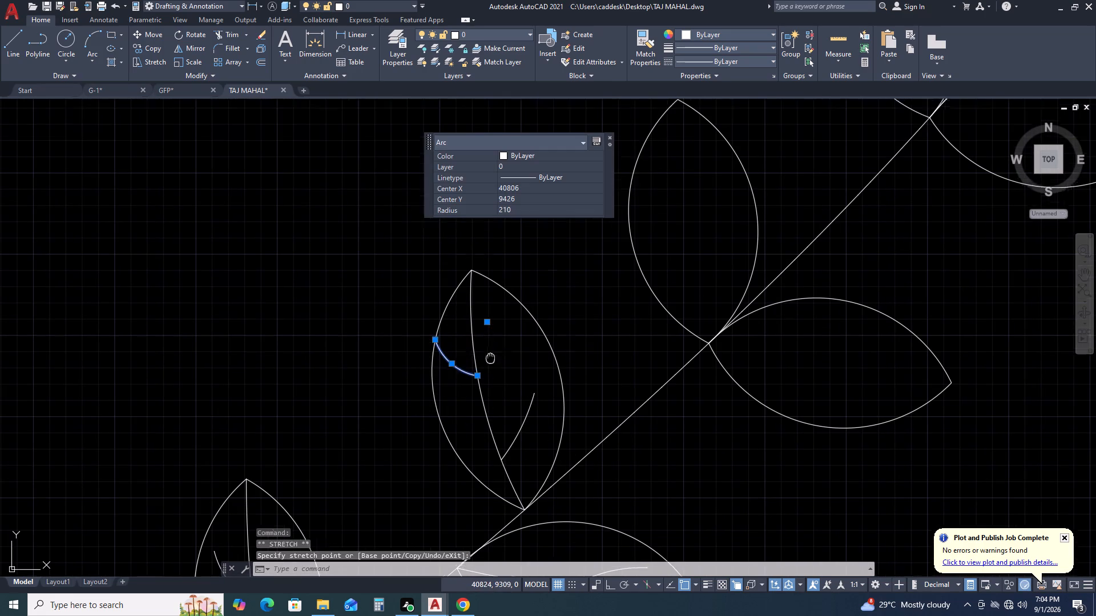
{"action": "middle_click_drag", "start_coordinate": [478, 383], "coordinate": [464, 408]}
{"action": "scroll", "coordinate": [433, 410], "scroll_direction": "up", "scroll_amount": 1}
{"action": "scroll", "coordinate": [384, 392], "scroll_direction": "up", "scroll_amount": 2}
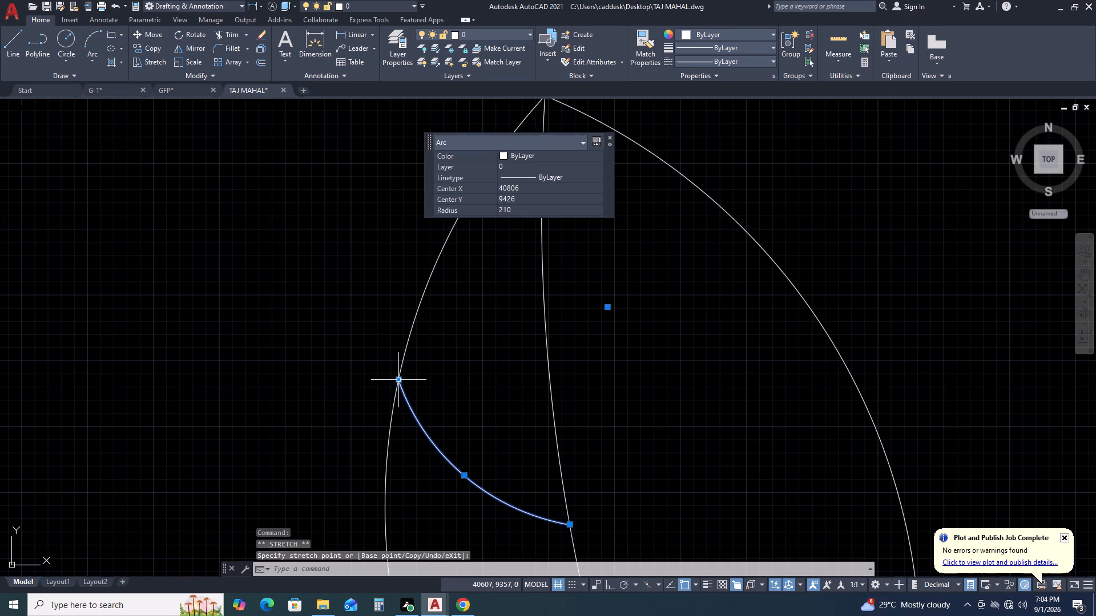
{"action": "left_click", "coordinate": [400, 379]}
{"action": "left_click", "coordinate": [412, 376]}
Draw a nearly straight three-point midrib arc from the third right-hand leaf's base through its tip, ending beyond the leaf.
{"action": "scroll", "coordinate": [470, 419], "scroll_direction": "down", "scroll_amount": 4}
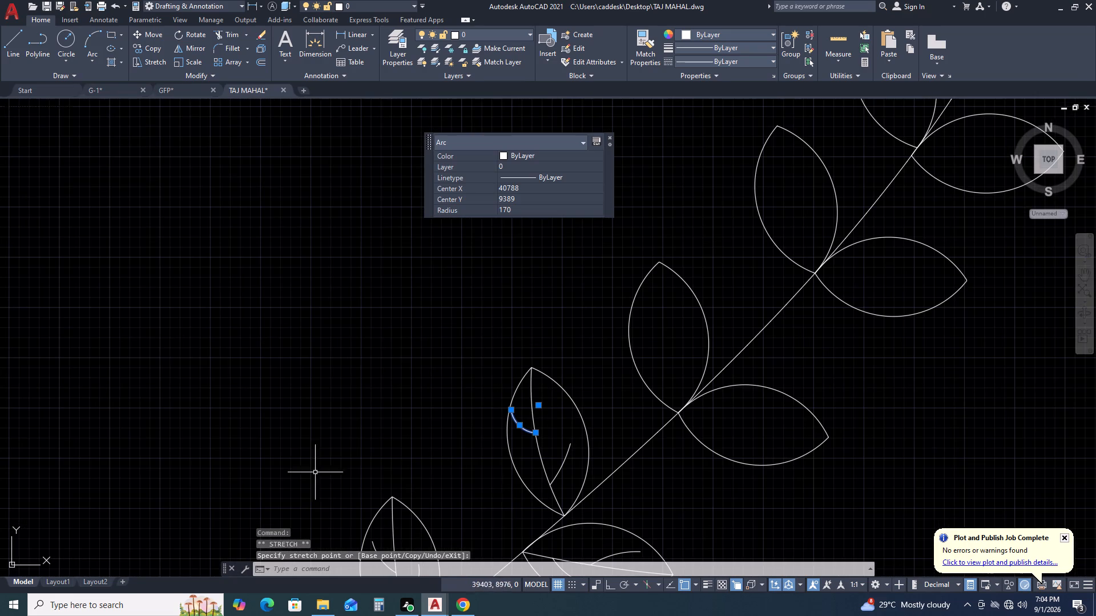
{"action": "left_click", "coordinate": [91, 37]}
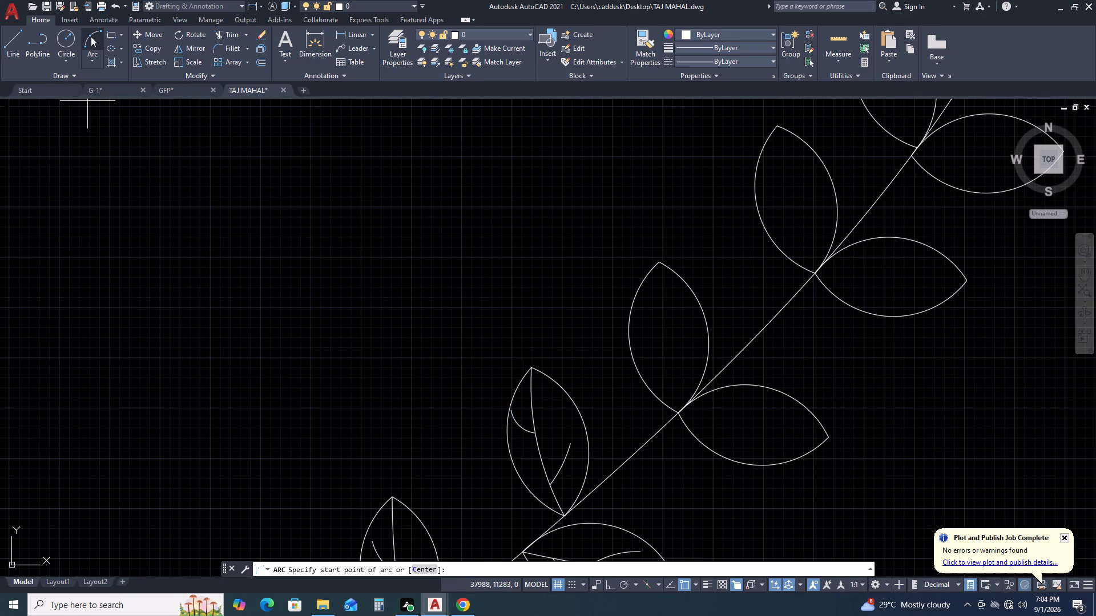
{"action": "left_click", "coordinate": [682, 413]}
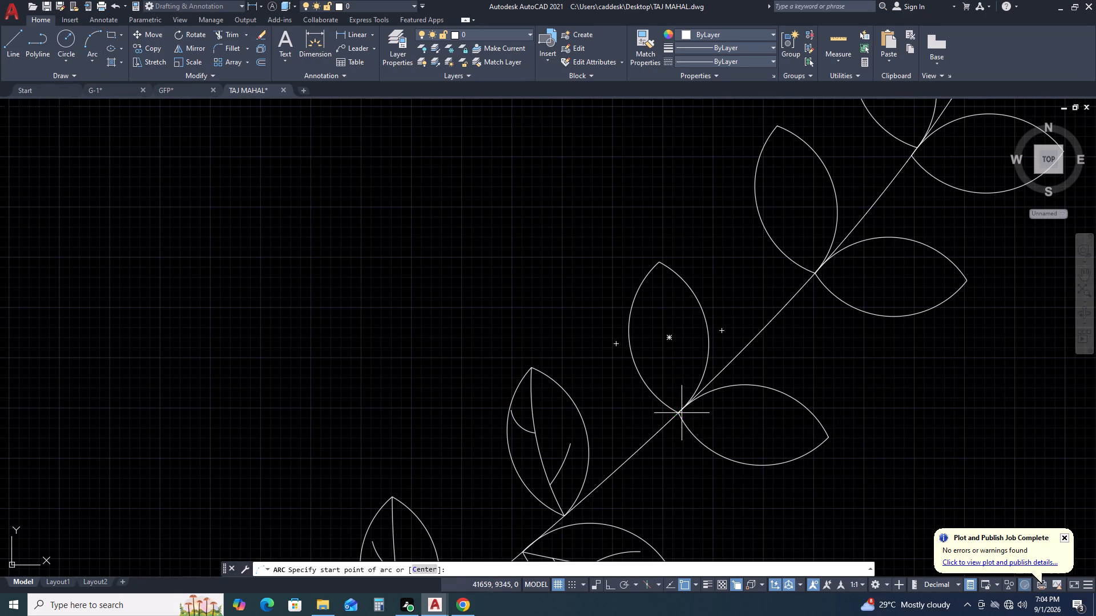
{"action": "left_click", "coordinate": [829, 440]}
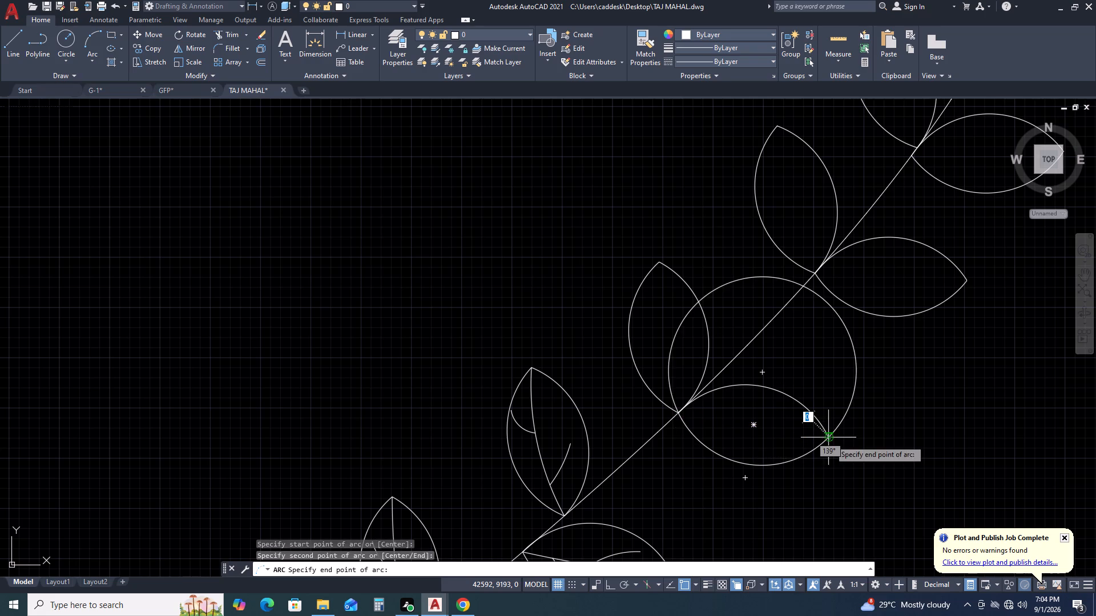
{"action": "left_click", "coordinate": [879, 447]}
Trim the part of the midrib arc that extends beyond the third right-hand leaf's tip.
{"action": "middle_click_drag", "start_coordinate": [828, 451], "coordinate": [683, 378]}
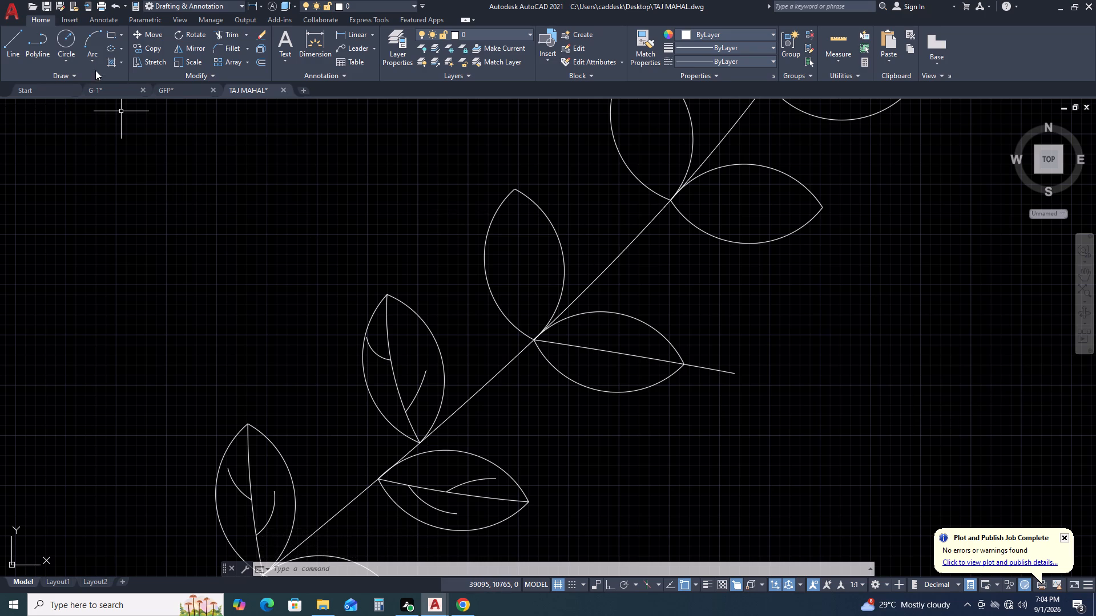
{"action": "double_click", "coordinate": [225, 35]}
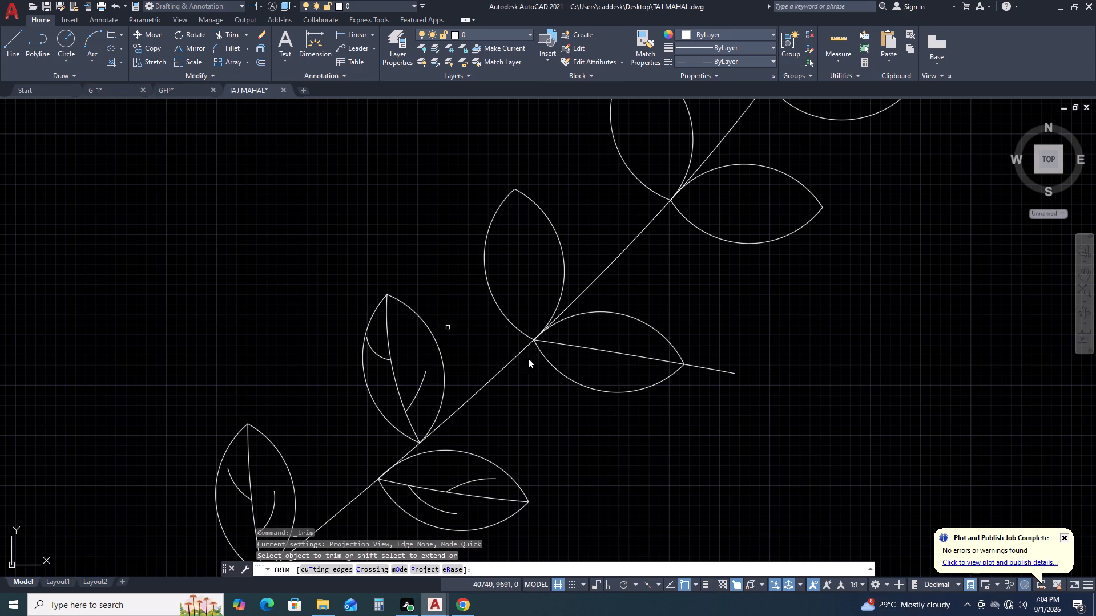
{"action": "left_click", "coordinate": [742, 364]}
{"action": "left_click", "coordinate": [706, 382]}
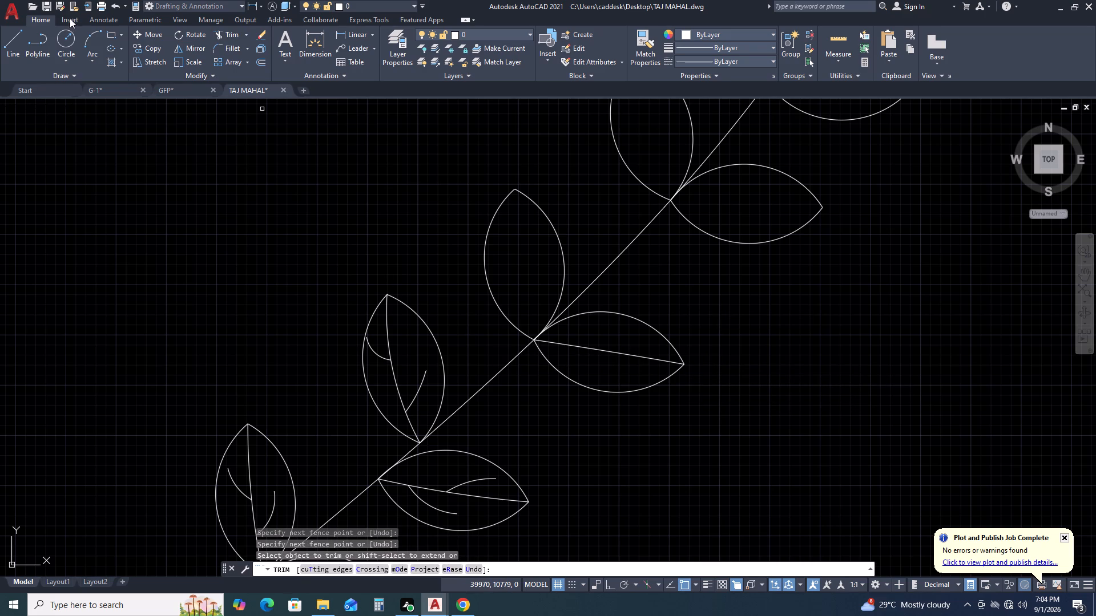
Draw a three-point arc vein in the third right-hand leaf's upper half, starting on the midrib about a third out, spanning about 280 units.
{"action": "left_click", "coordinate": [91, 50]}
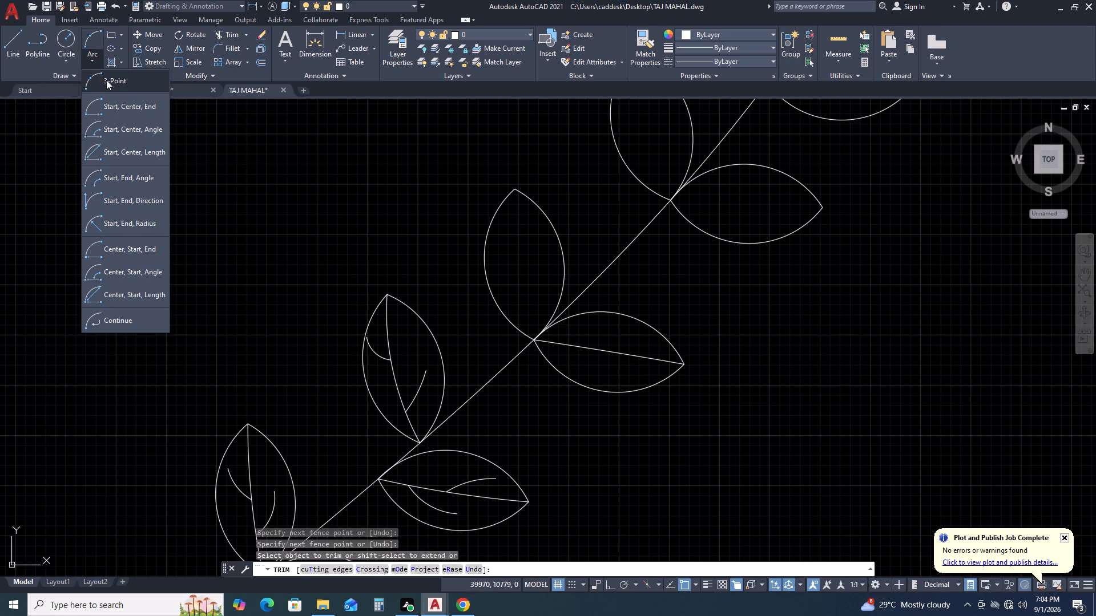
{"action": "left_click", "coordinate": [114, 83]}
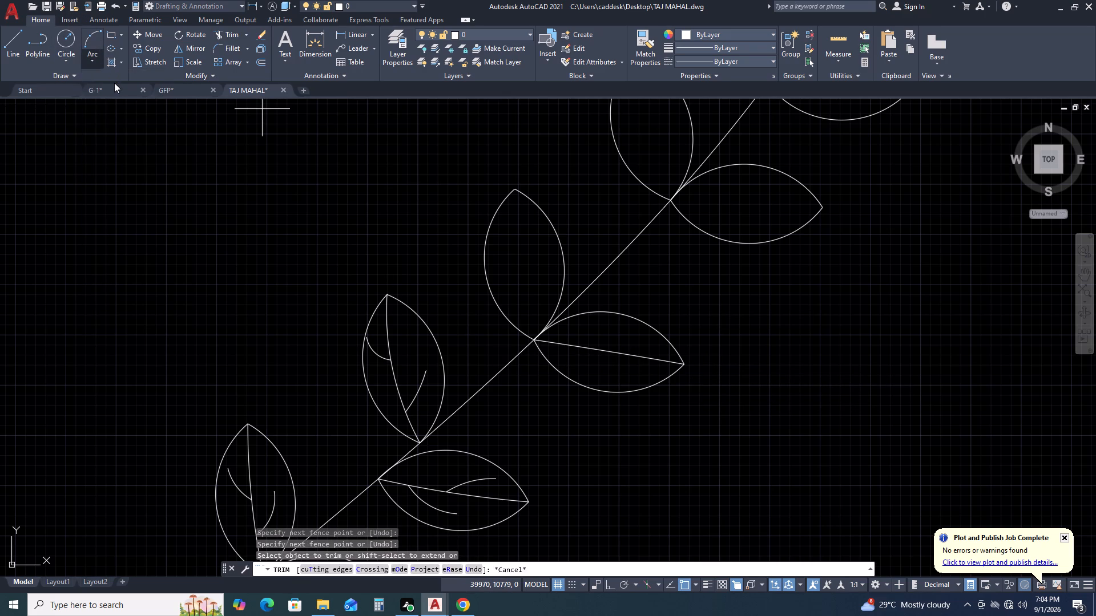
{"action": "left_click", "coordinate": [583, 348]}
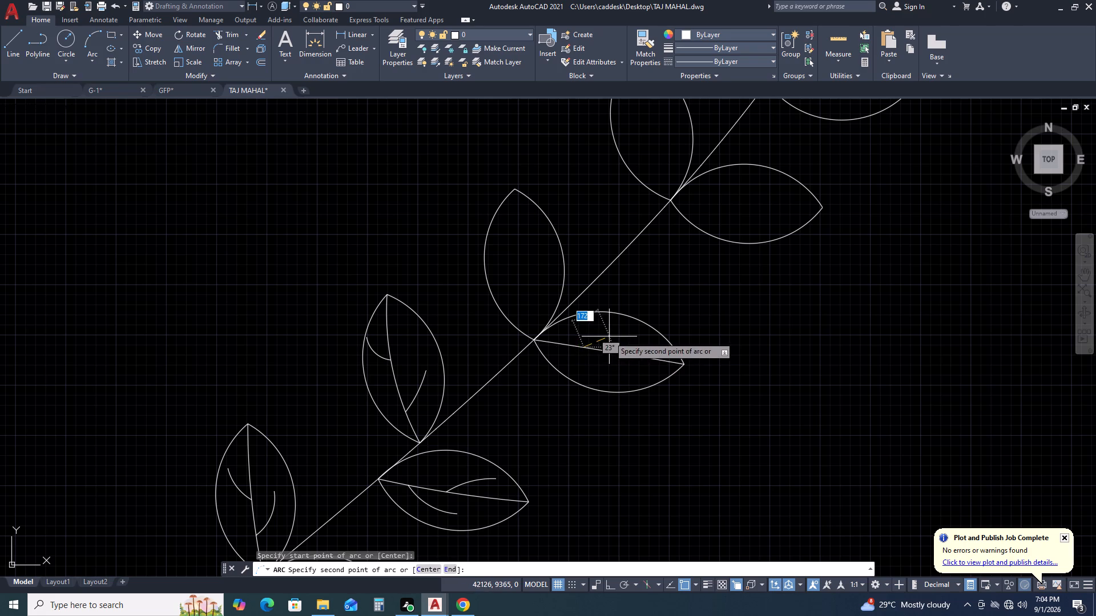
{"action": "left_click", "coordinate": [609, 337]}
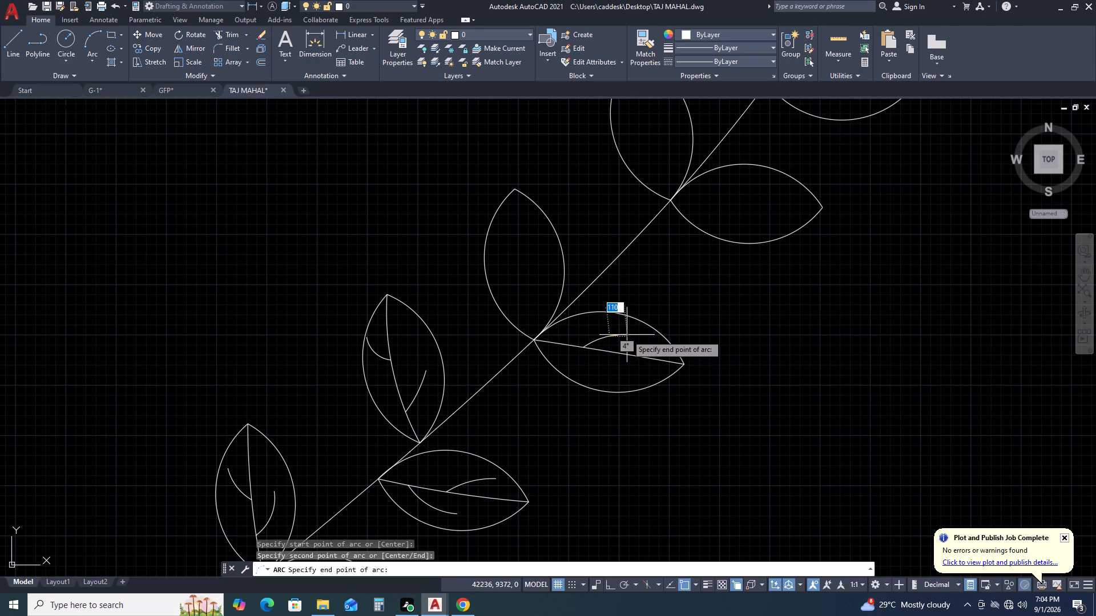
{"action": "left_click", "coordinate": [627, 335]}
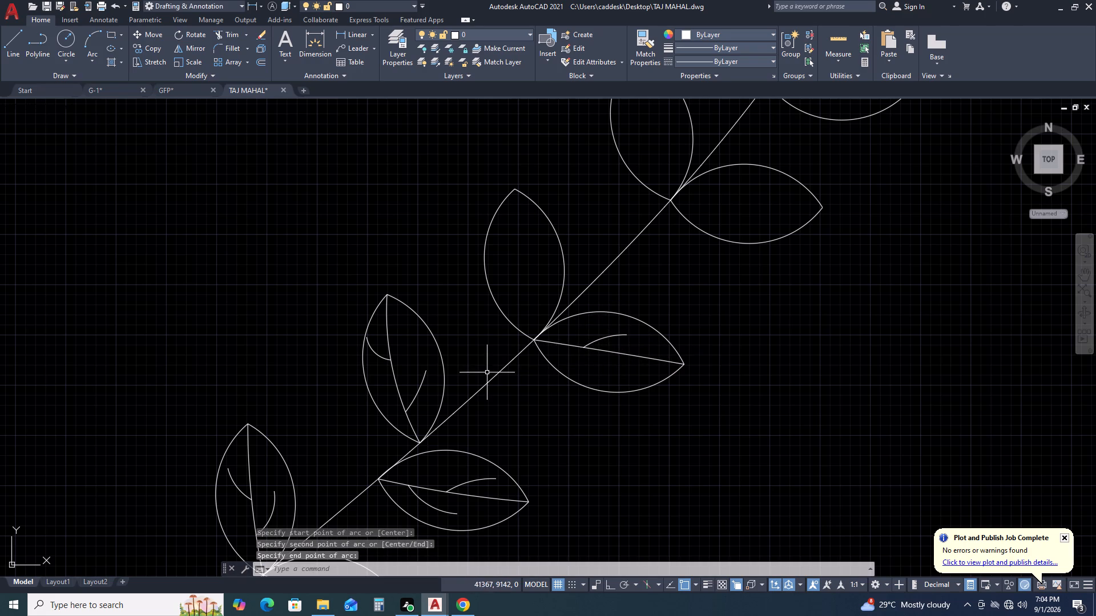
Draw a three-point arc vein in the third right-hand leaf's lower half, from the midrib's outer part and curving toward the tip.
{"action": "scroll", "coordinate": [542, 383], "scroll_direction": "down", "scroll_amount": 1}
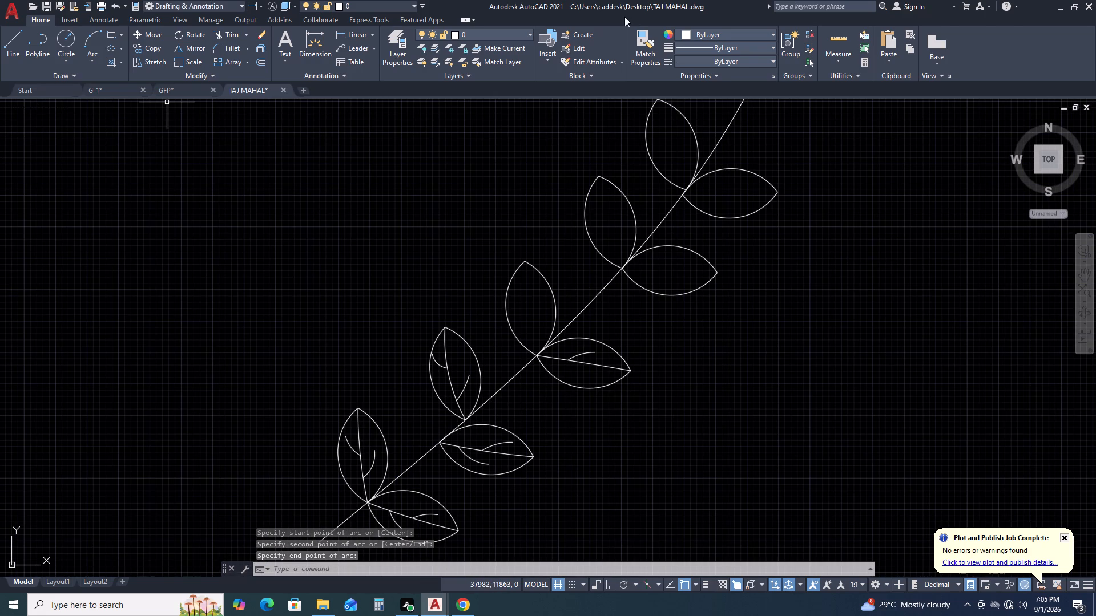
{"action": "left_click", "coordinate": [91, 43]}
{"action": "scroll", "coordinate": [606, 368], "scroll_direction": "up", "scroll_amount": 2}
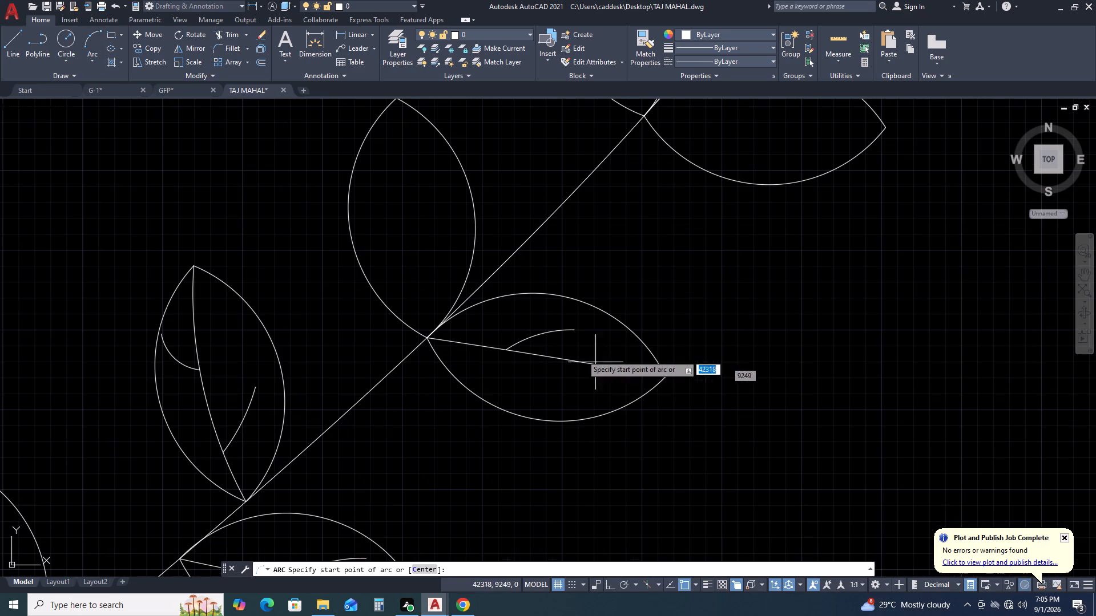
{"action": "left_click", "coordinate": [571, 362]}
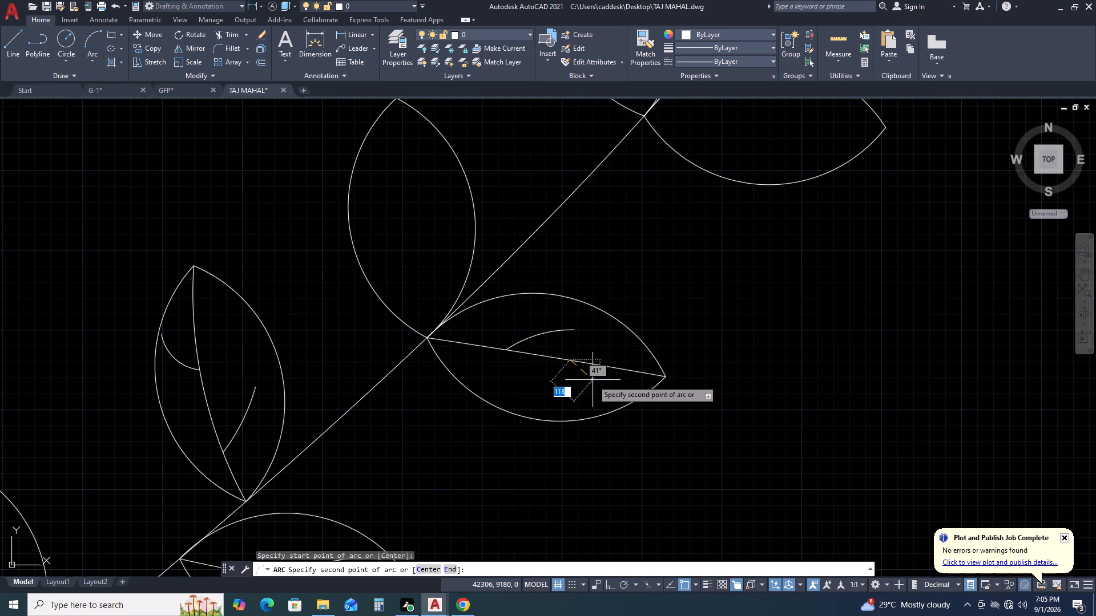
{"action": "left_click", "coordinate": [593, 380]}
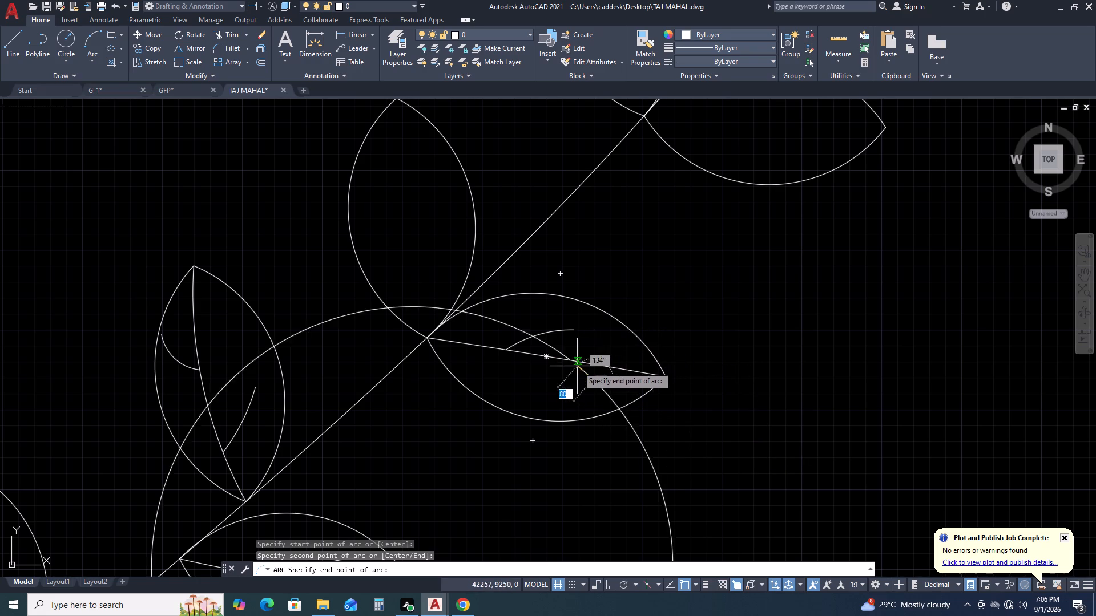
{"action": "left_click", "coordinate": [622, 387]}
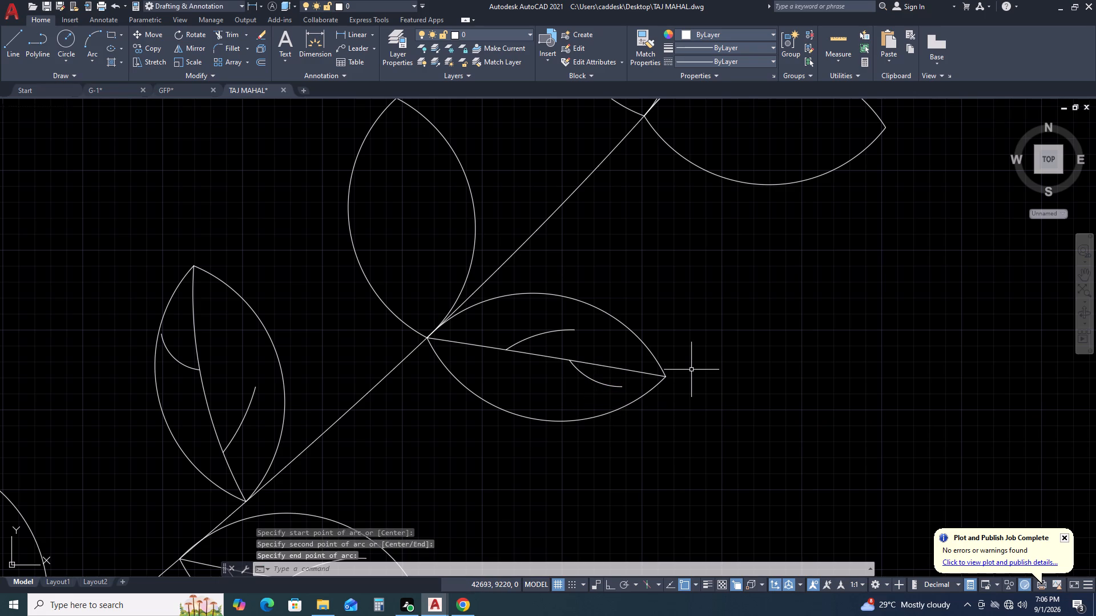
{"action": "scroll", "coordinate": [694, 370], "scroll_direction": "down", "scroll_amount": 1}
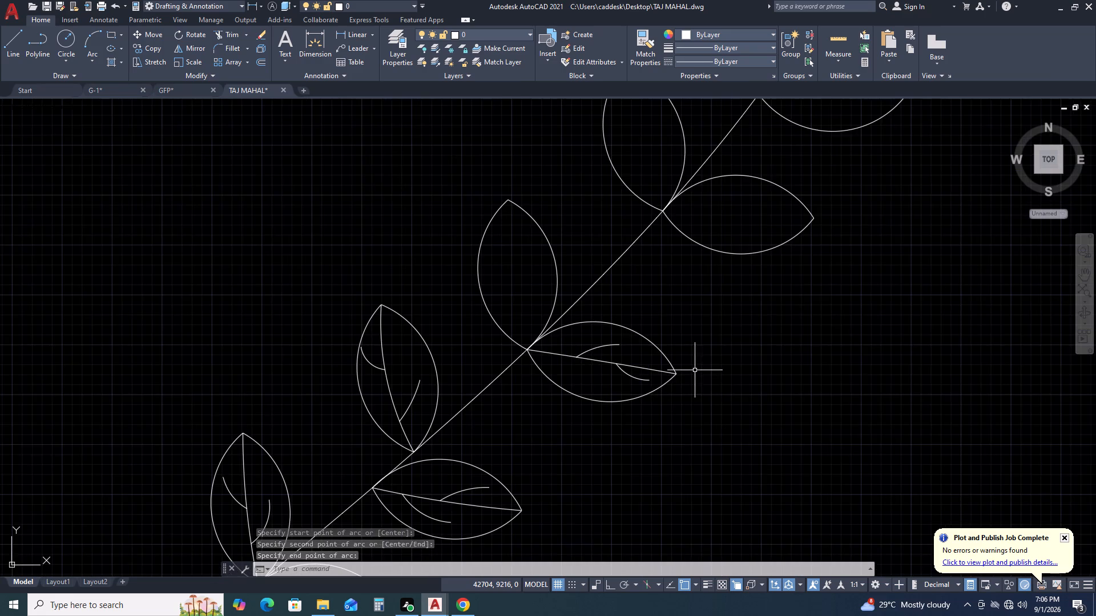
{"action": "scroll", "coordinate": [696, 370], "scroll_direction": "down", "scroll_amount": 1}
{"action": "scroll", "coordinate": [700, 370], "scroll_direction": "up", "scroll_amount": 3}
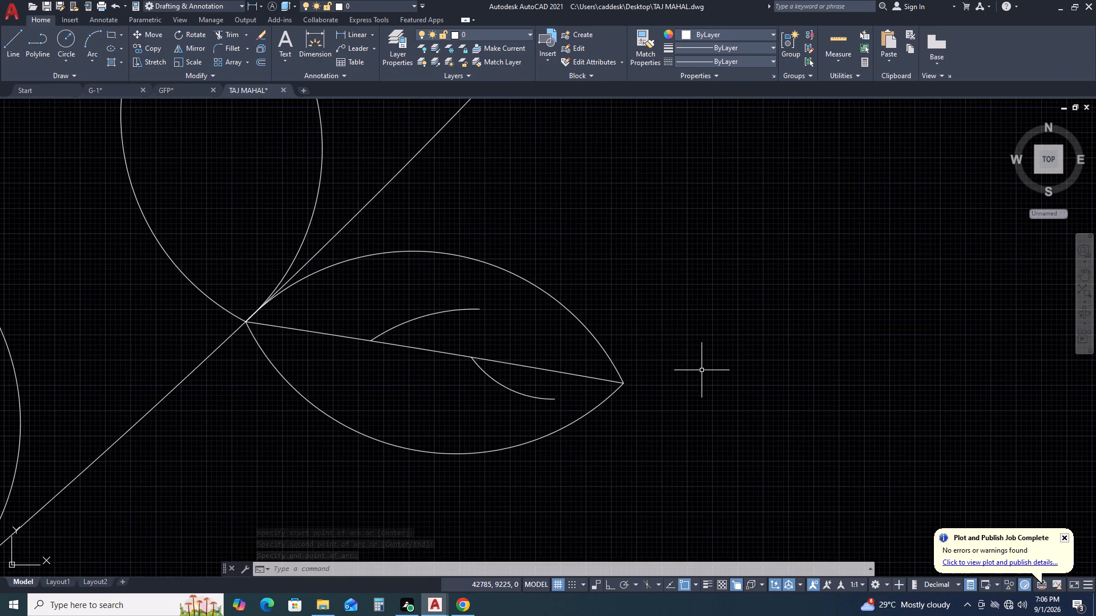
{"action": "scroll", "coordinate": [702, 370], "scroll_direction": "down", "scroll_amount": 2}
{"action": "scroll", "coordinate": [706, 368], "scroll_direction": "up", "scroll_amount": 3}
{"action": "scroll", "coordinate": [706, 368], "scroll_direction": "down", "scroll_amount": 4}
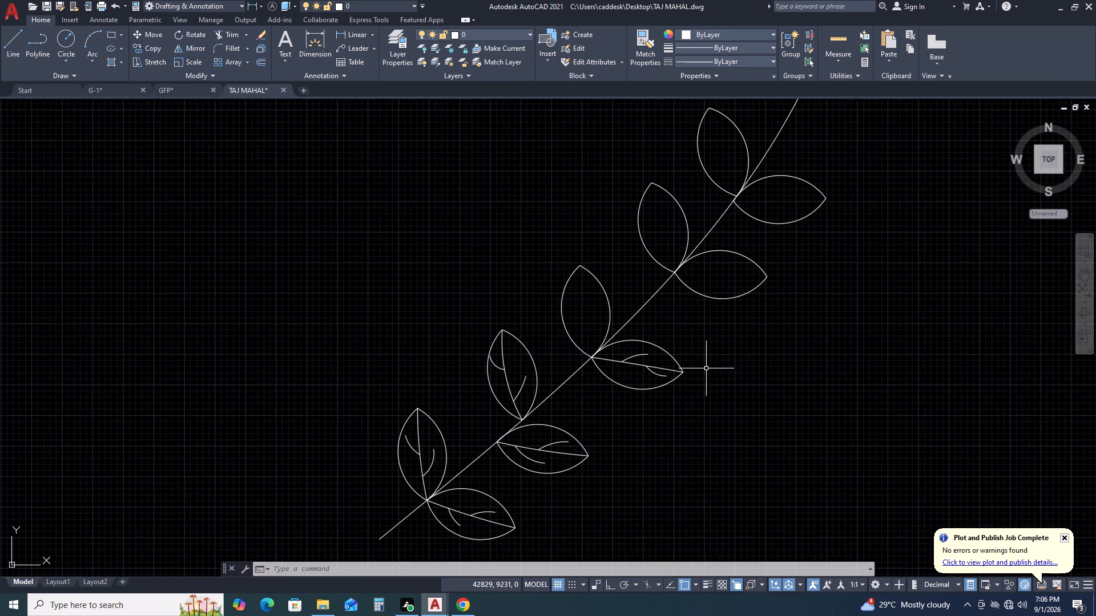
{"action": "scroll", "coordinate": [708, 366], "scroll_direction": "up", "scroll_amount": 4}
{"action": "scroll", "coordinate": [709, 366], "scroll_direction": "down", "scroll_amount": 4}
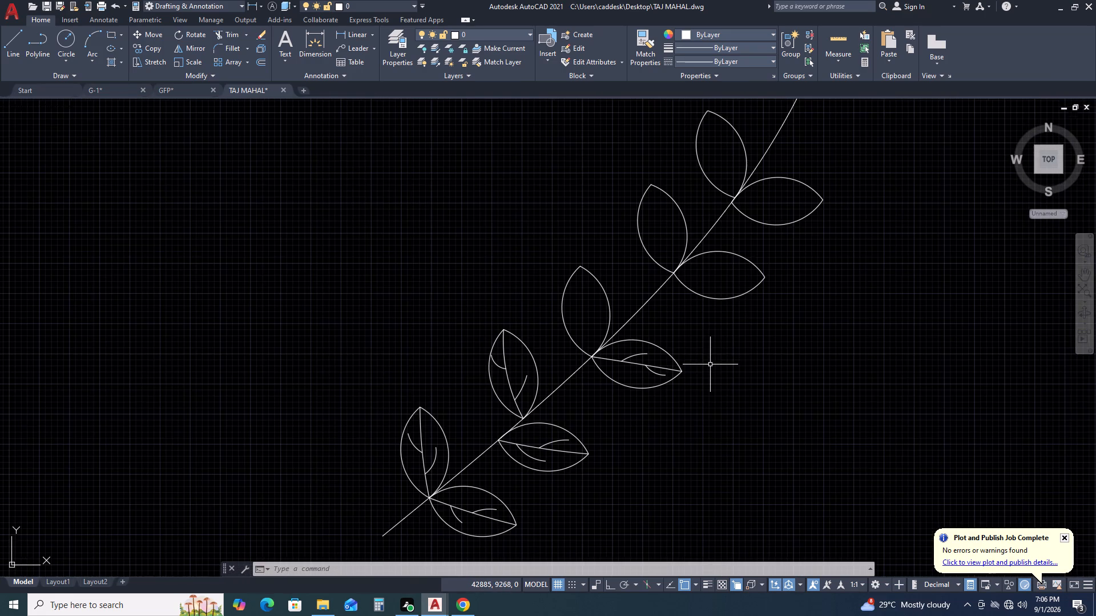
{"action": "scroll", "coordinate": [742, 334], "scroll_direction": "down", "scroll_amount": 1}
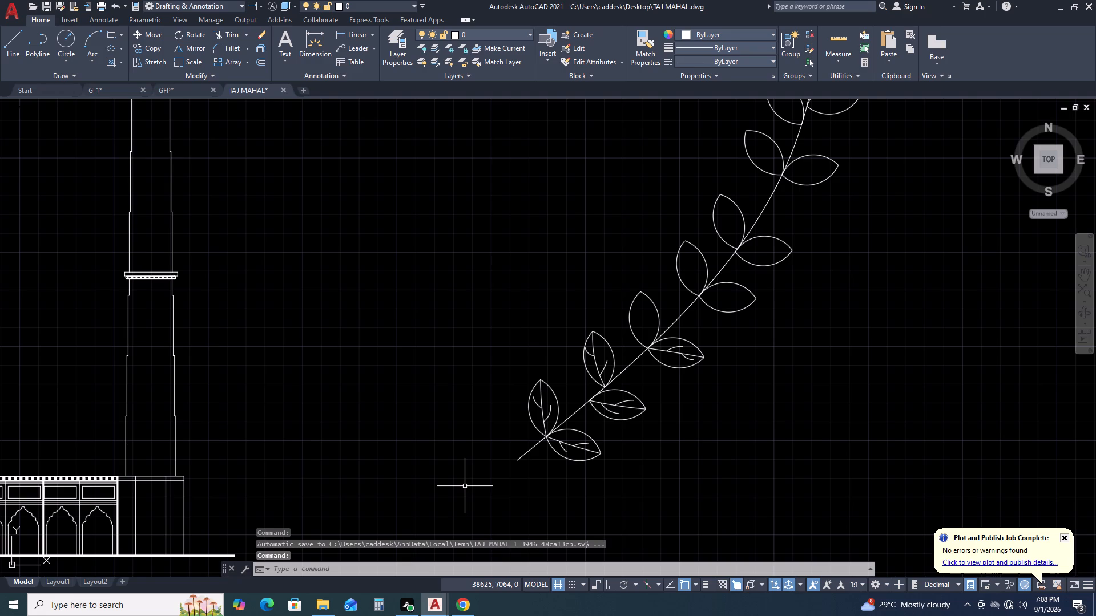
Draw a slightly curved three-point midrib arc from the third left-hand leaf's base through its tip, ending above the leaf.
{"action": "middle_click_drag", "start_coordinate": [650, 500], "coordinate": [628, 433]}
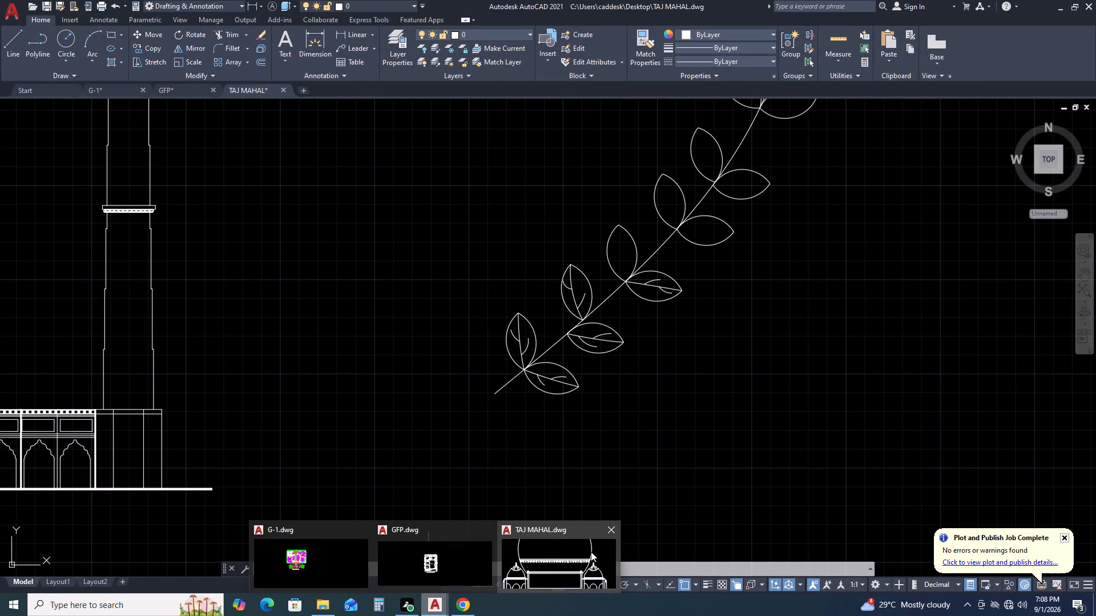
{"action": "middle_click_drag", "start_coordinate": [782, 282], "coordinate": [525, 327]}
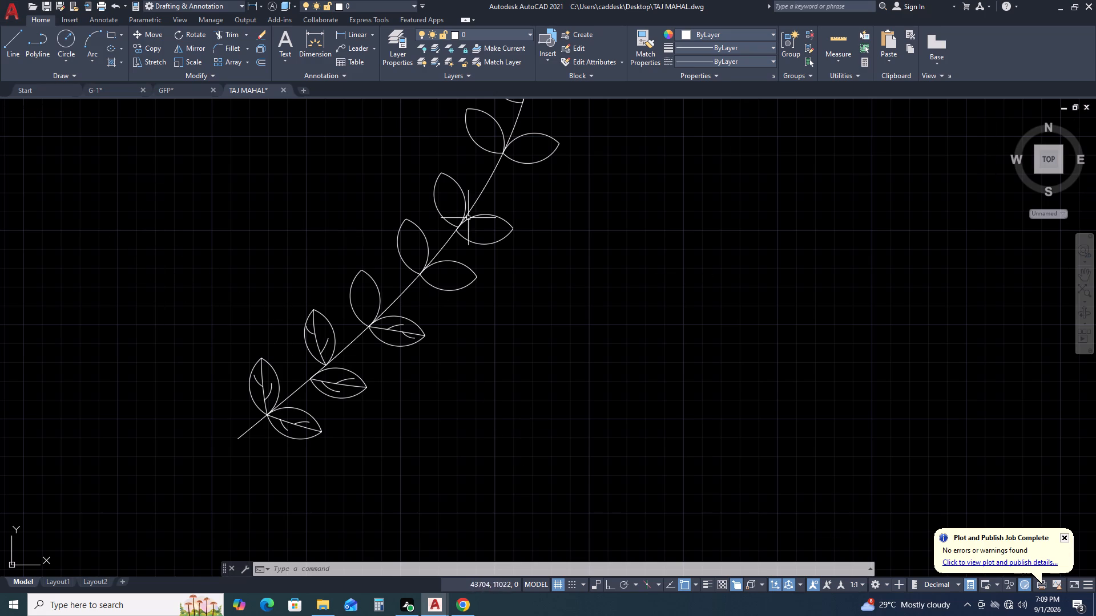
{"action": "left_click", "coordinate": [91, 34]}
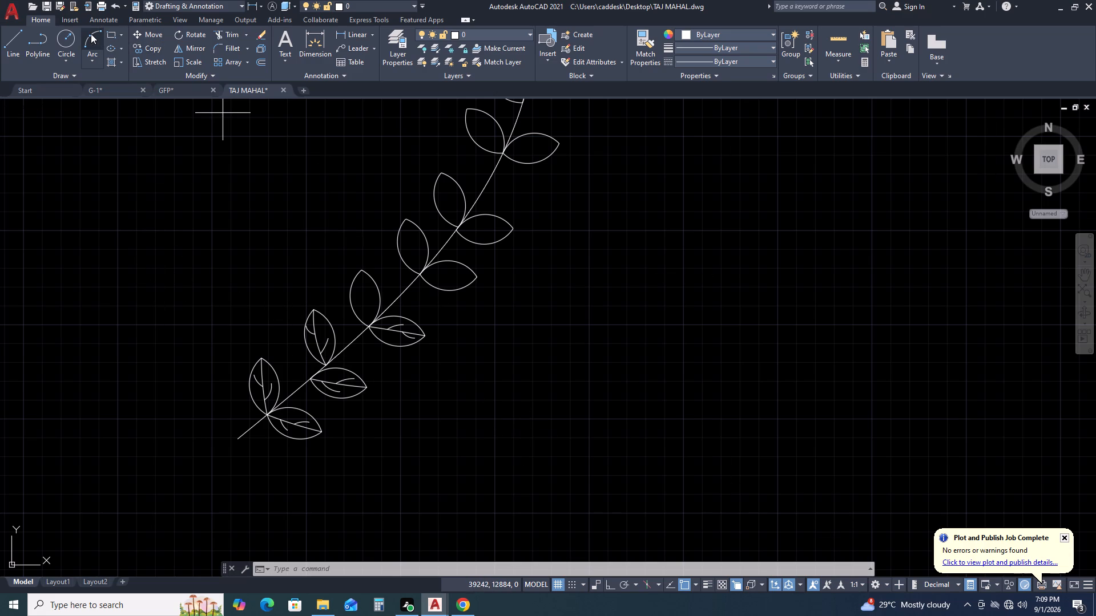
{"action": "scroll", "coordinate": [366, 290], "scroll_direction": "up", "scroll_amount": 2}
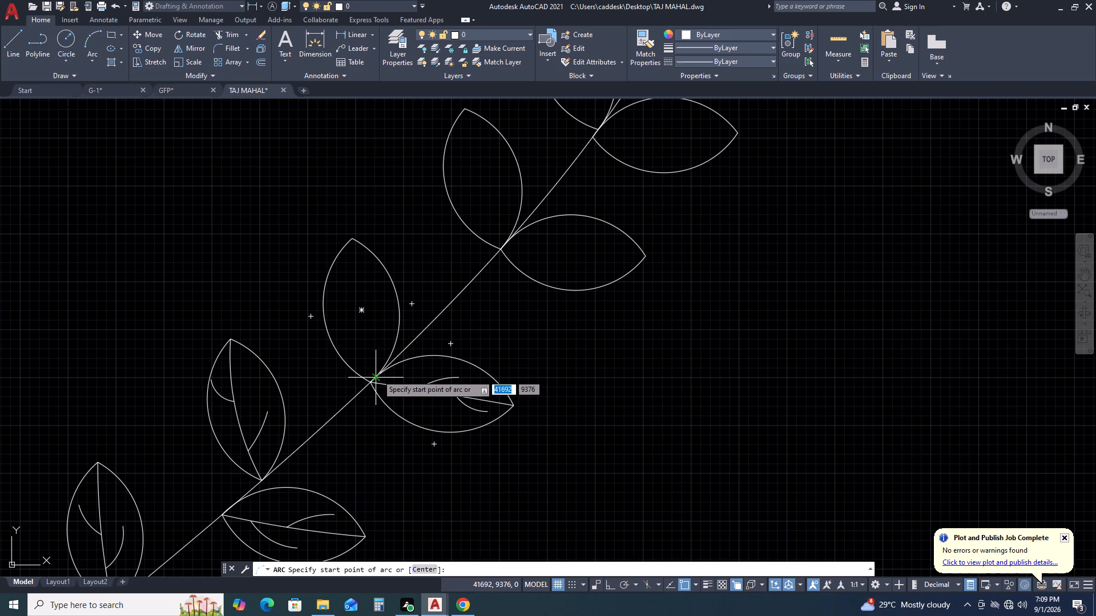
{"action": "left_click", "coordinate": [370, 383]}
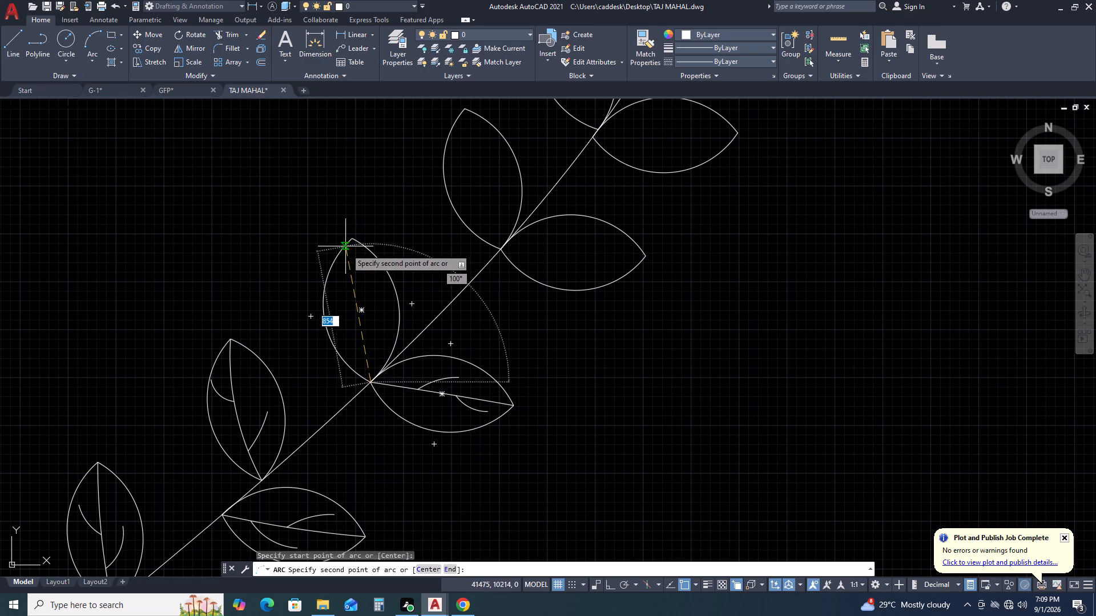
{"action": "left_click", "coordinate": [351, 239]}
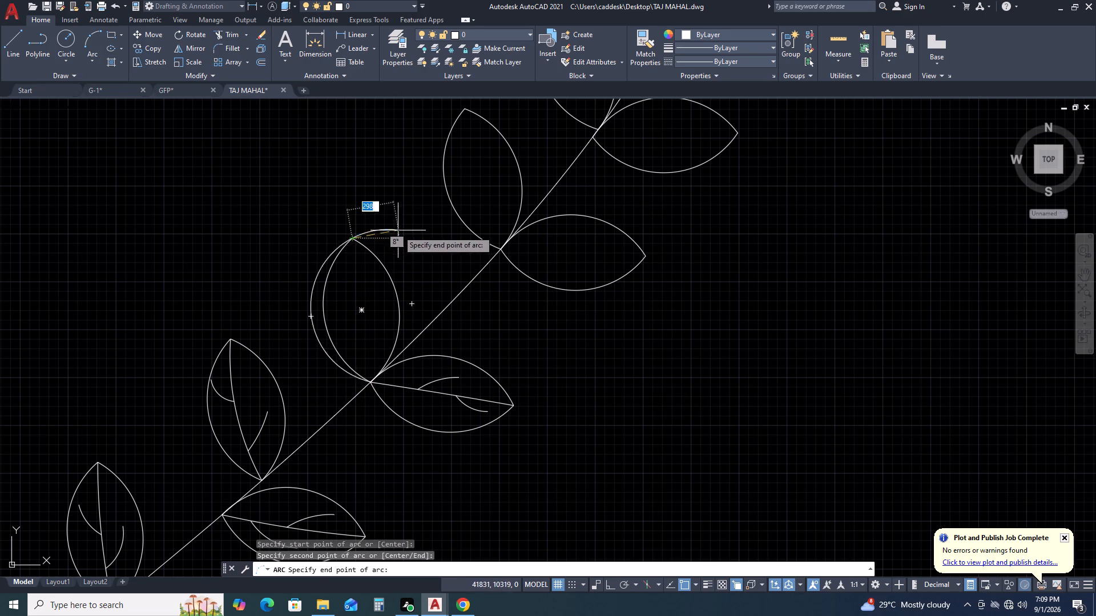
{"action": "left_click", "coordinate": [353, 179]}
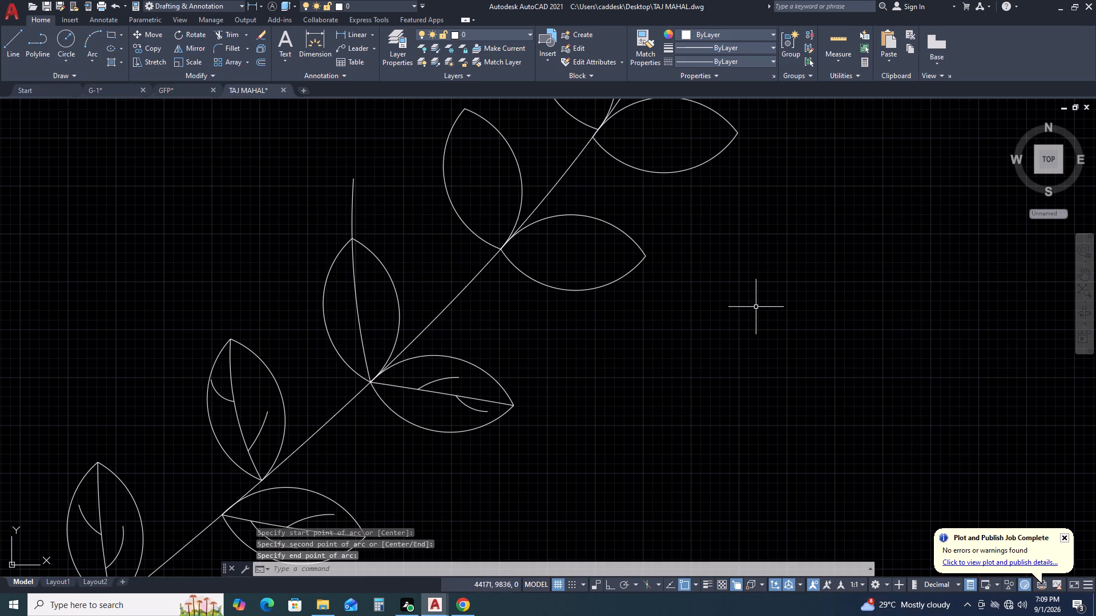
Trim the part of the midrib arc that extends beyond the third left-hand leaf's tip.
{"action": "left_click", "coordinate": [225, 33]}
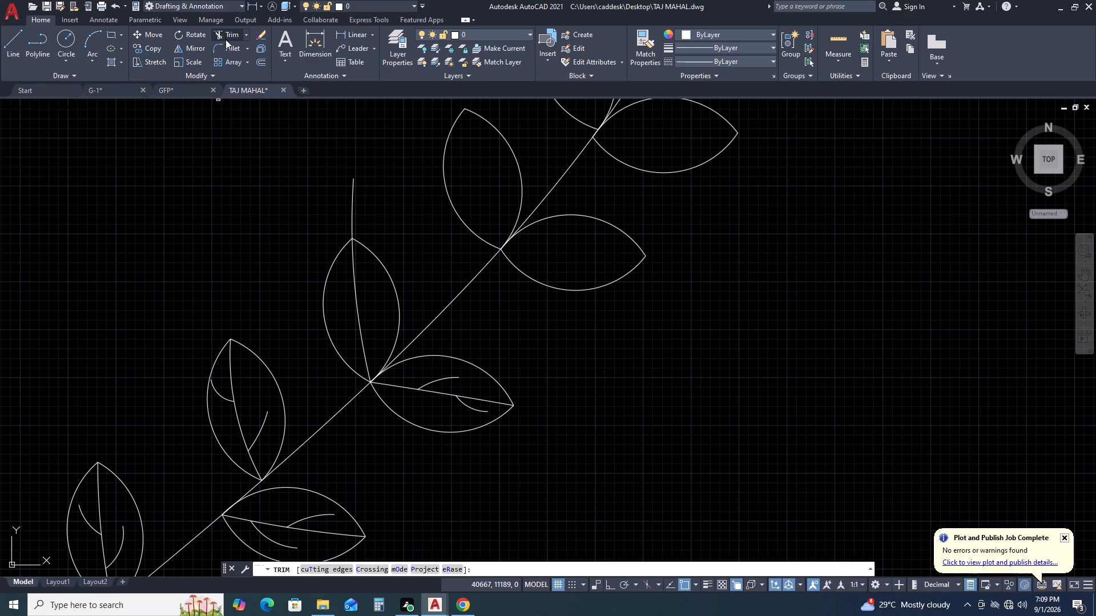
{"action": "left_click", "coordinate": [352, 202]}
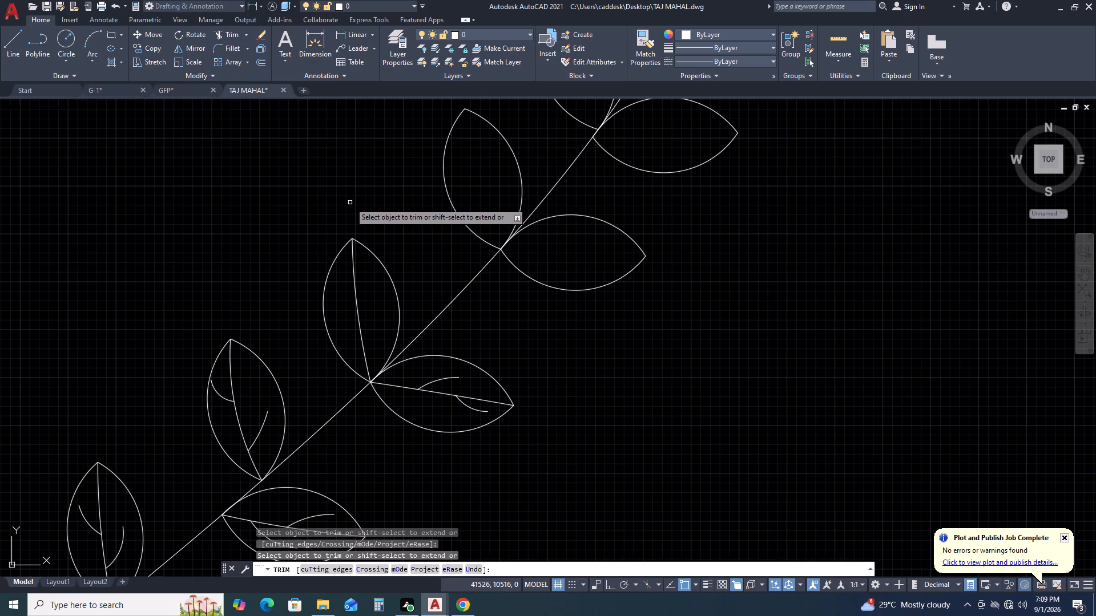
Draw a three-point arc vein in the third left-hand leaf's right half, curving upward from the lower part of the midrib.
{"action": "left_click", "coordinate": [92, 43]}
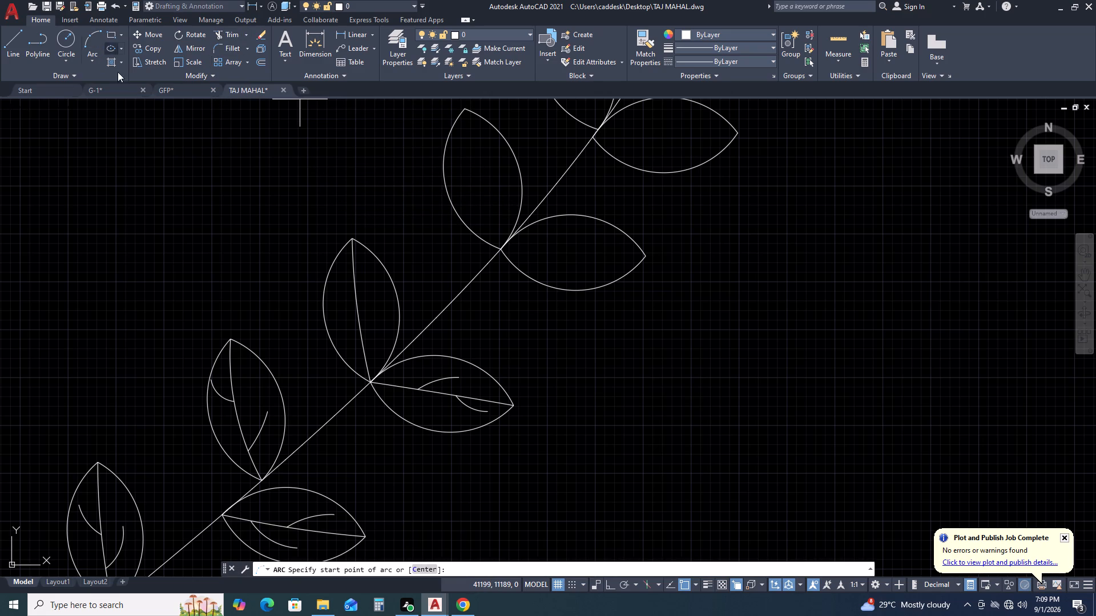
{"action": "left_click", "coordinate": [360, 333]}
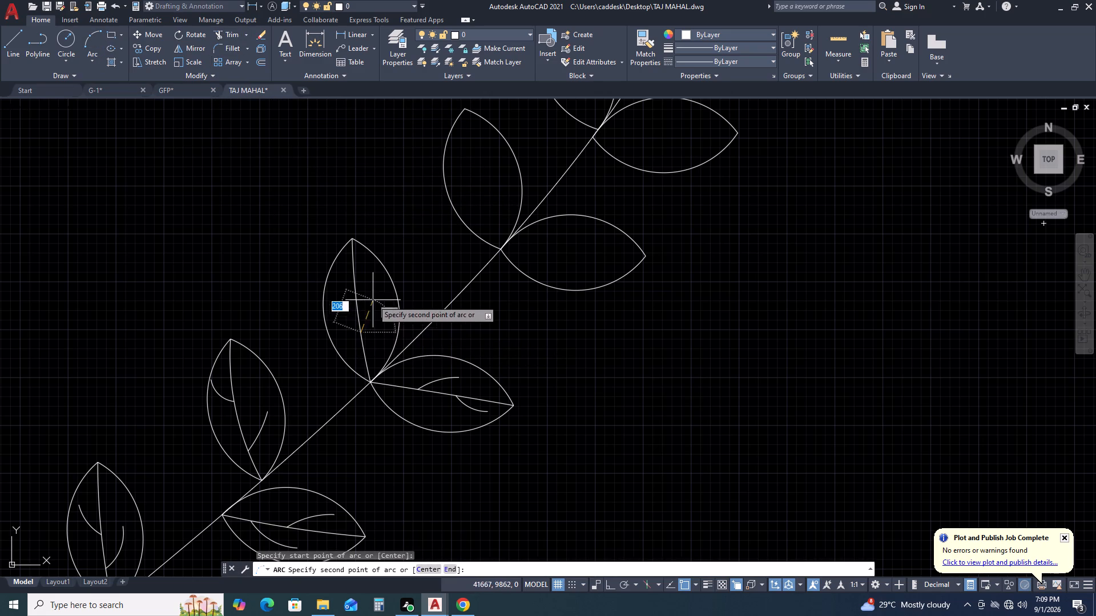
{"action": "left_click", "coordinate": [376, 290]}
{"action": "left_click", "coordinate": [376, 276]}
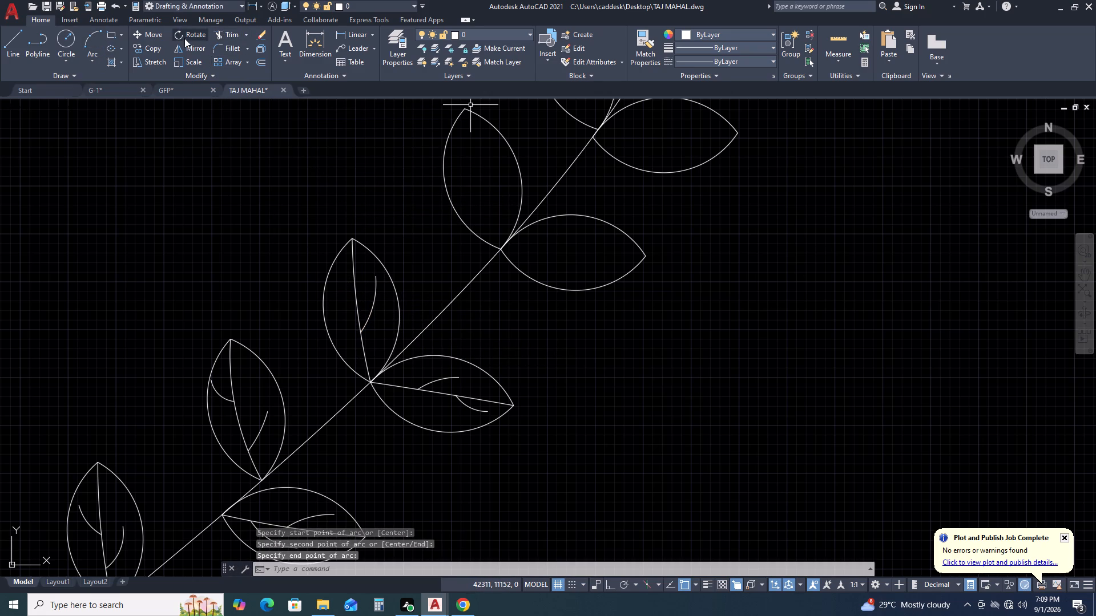
Draw a three-point arc vein from the third left-hand leaf's upper midrib across its left half, ending outside the leaf edge.
{"action": "left_click", "coordinate": [86, 41]}
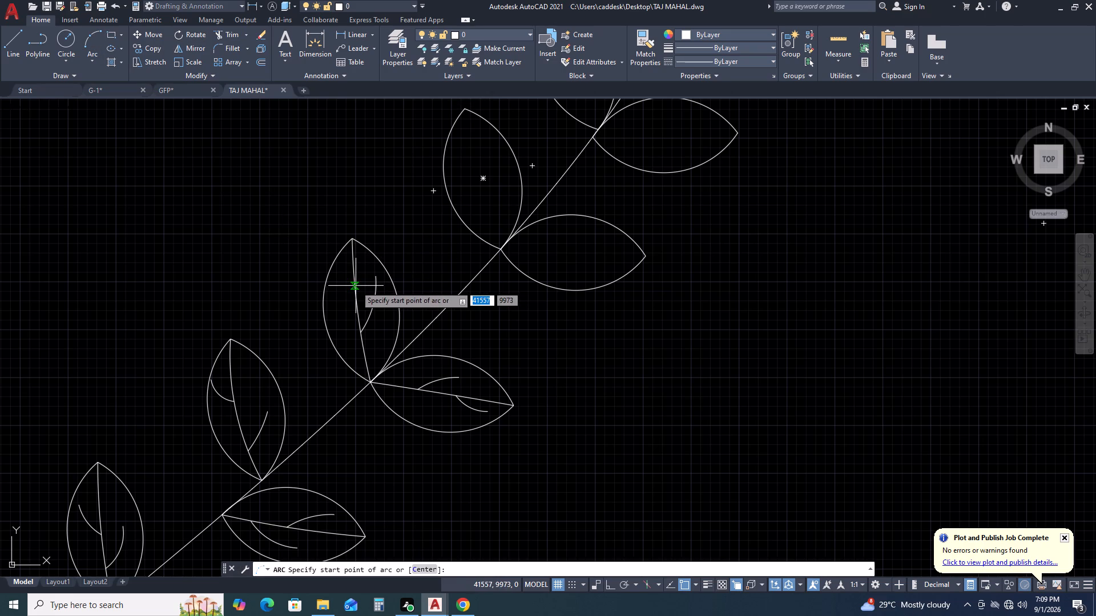
{"action": "left_click", "coordinate": [353, 286]}
{"action": "left_click", "coordinate": [339, 264]}
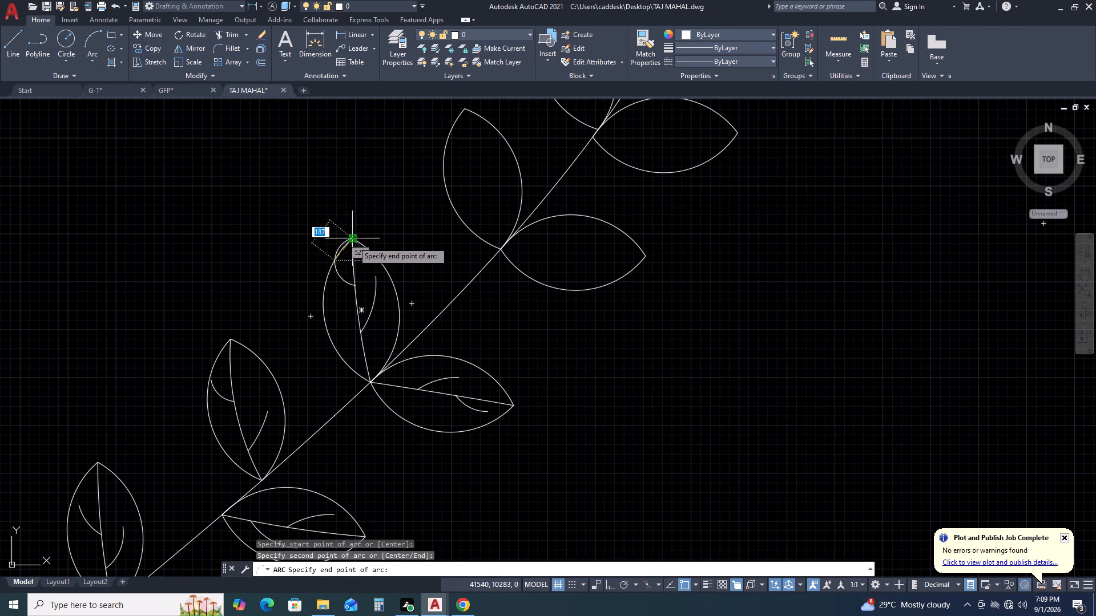
{"action": "left_click", "coordinate": [329, 228]}
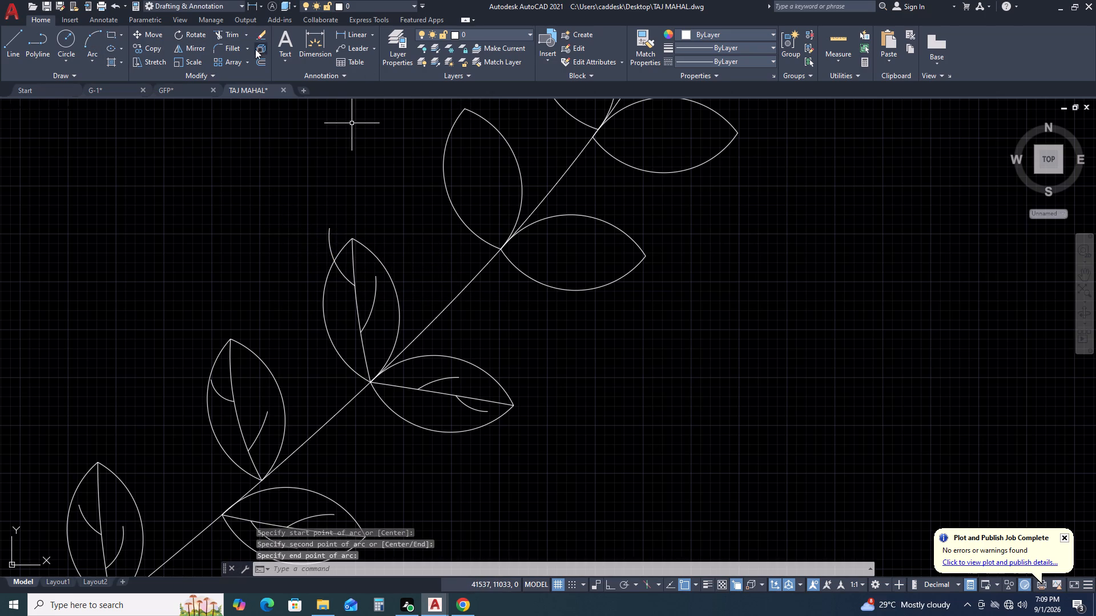
Trim the left-half vein's overhang at the third left-hand leaf's edge.
{"action": "left_click", "coordinate": [227, 32]}
{"action": "left_click", "coordinate": [331, 246]}
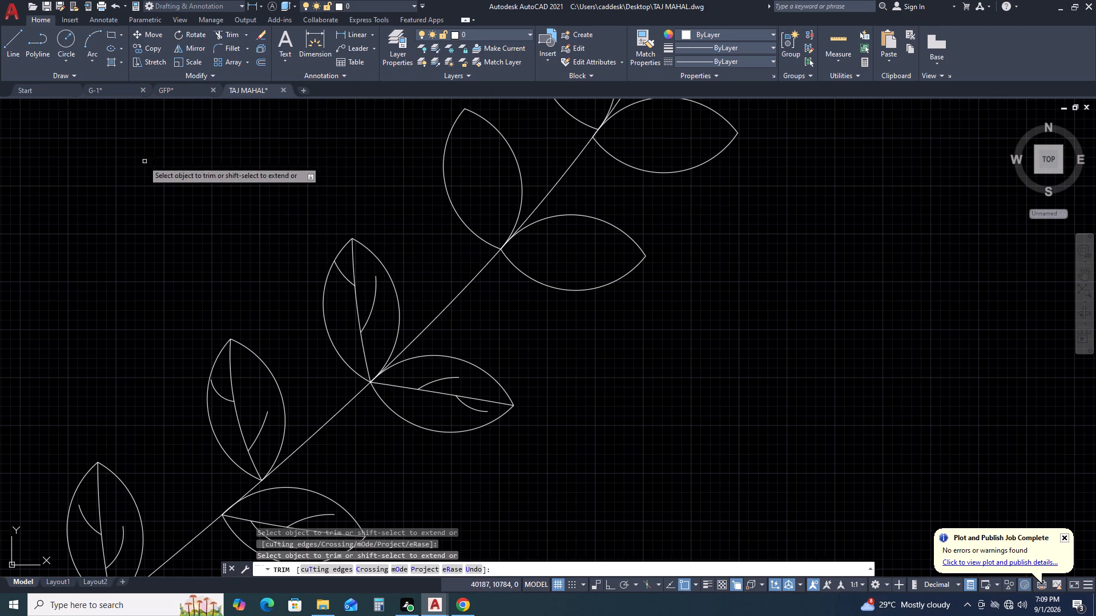
Draw a three-point arc midrib in the fourth left-hand leaf from its base through its tip, ending a little beyond the tip.
{"action": "left_click", "coordinate": [90, 46]}
{"action": "scroll", "coordinate": [469, 239], "scroll_direction": "down", "scroll_amount": 2}
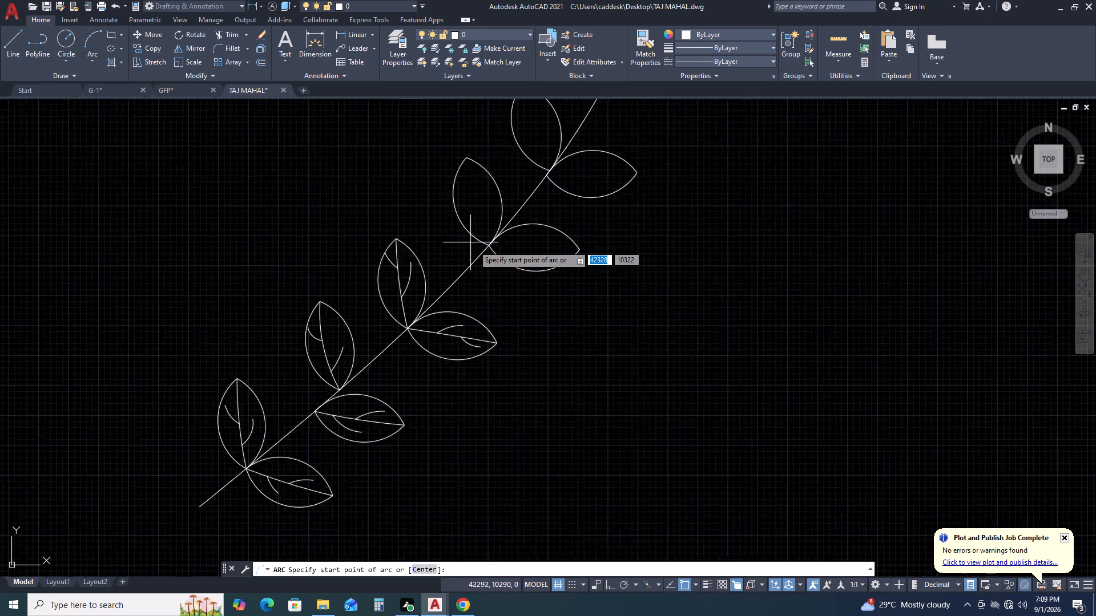
{"action": "middle_click_drag", "start_coordinate": [557, 232], "coordinate": [573, 330]}
{"action": "middle_click", "coordinate": [573, 331]}
{"action": "scroll", "coordinate": [504, 297], "scroll_direction": "up", "scroll_amount": 1}
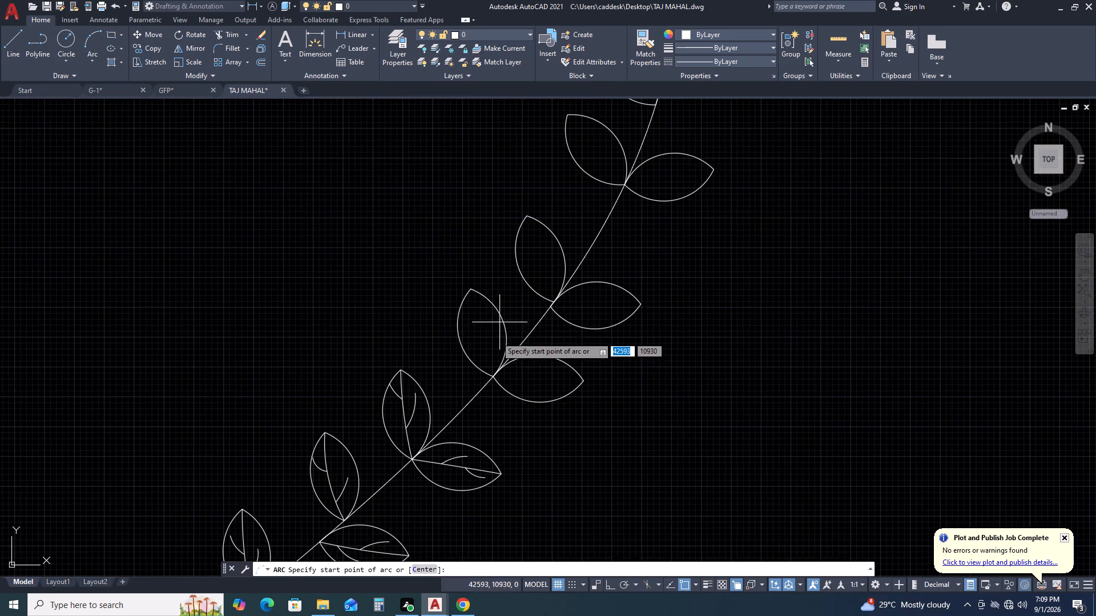
{"action": "scroll", "coordinate": [492, 348], "scroll_direction": "up", "scroll_amount": 2}
{"action": "left_click", "coordinate": [490, 423]}
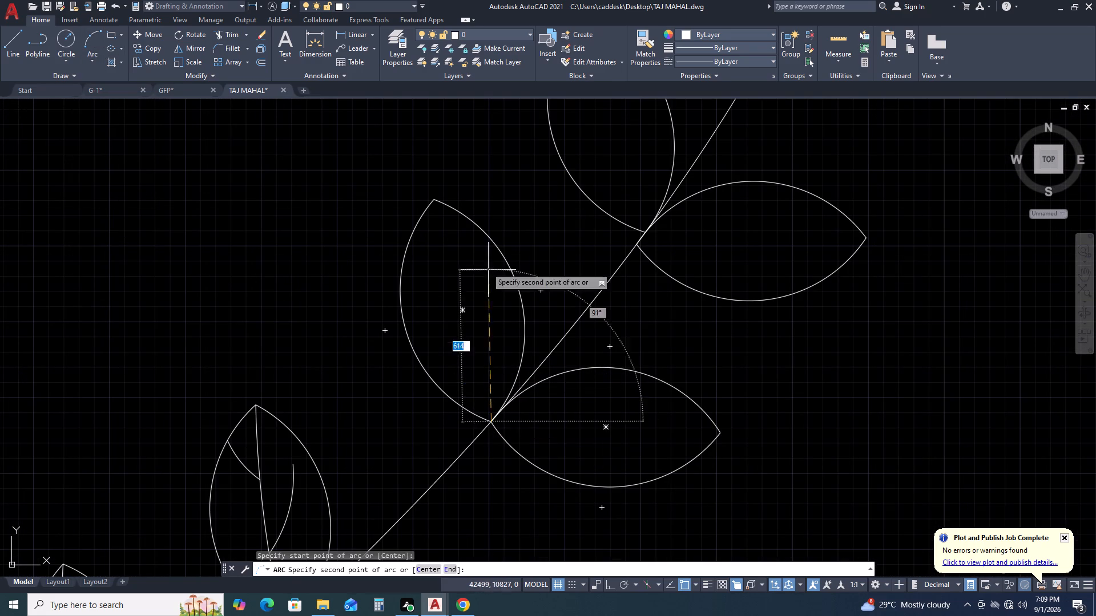
{"action": "left_click", "coordinate": [433, 202]}
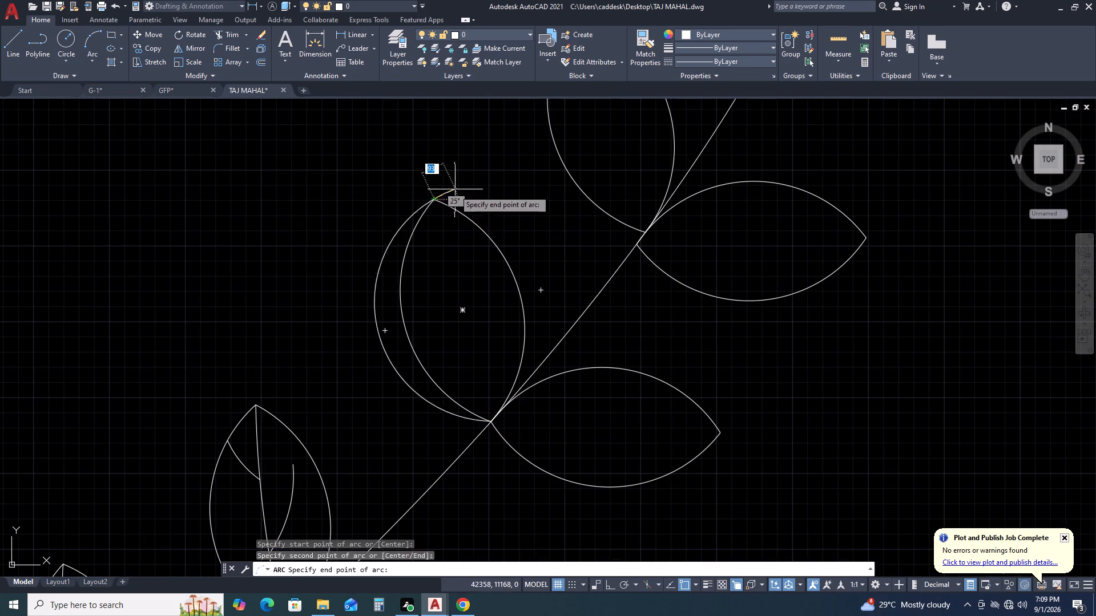
{"action": "left_click", "coordinate": [423, 164]}
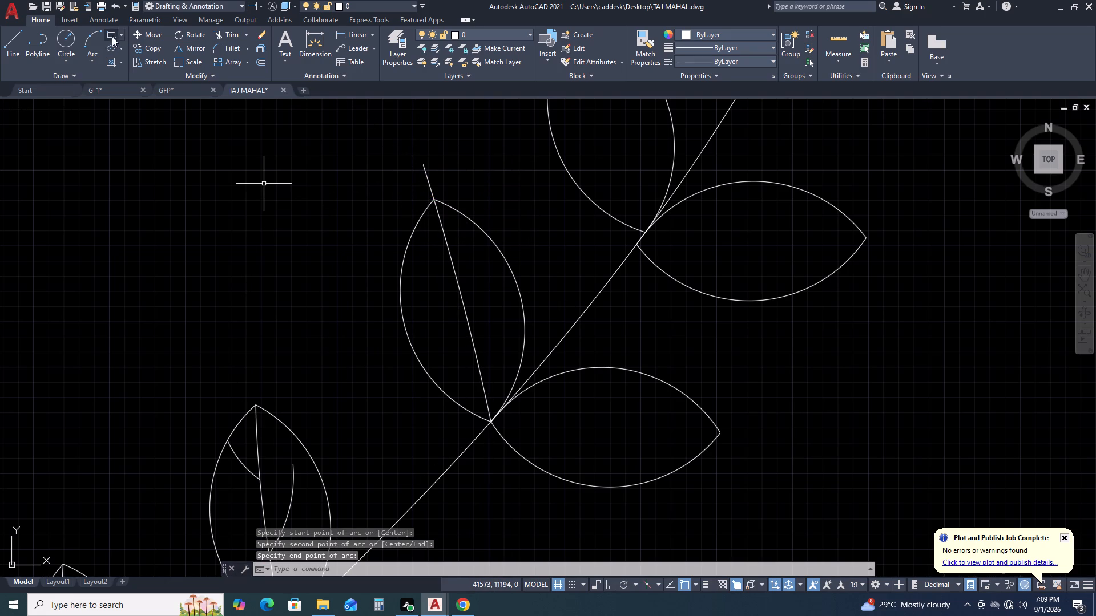
Trim the part of the midrib arc that extends beyond the fourth left-hand leaf's tip.
{"action": "left_click", "coordinate": [225, 37]}
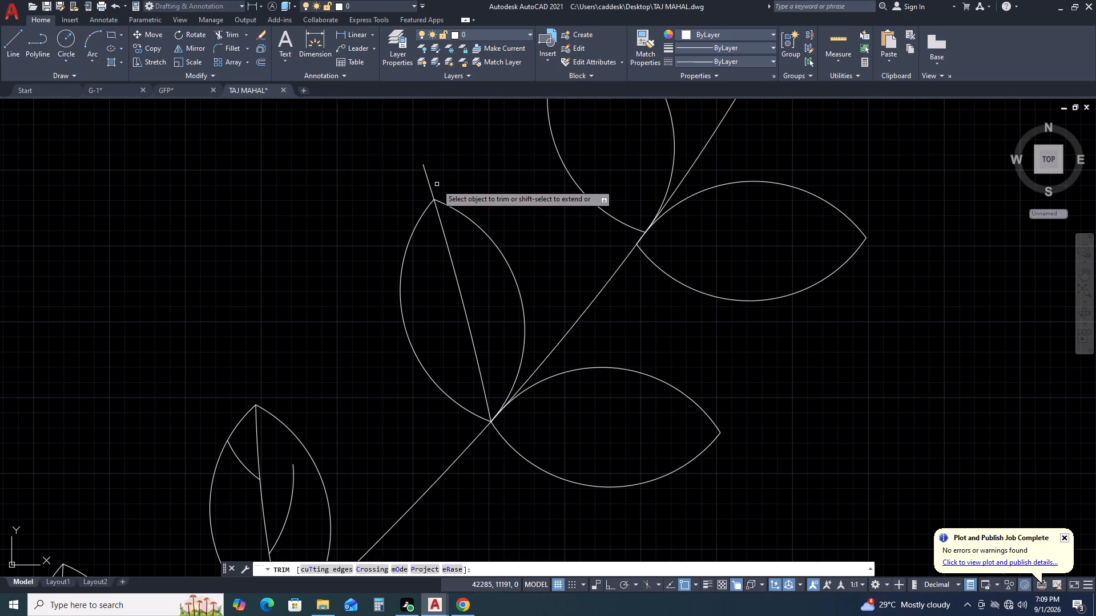
{"action": "left_click", "coordinate": [437, 184]}
{"action": "left_click", "coordinate": [377, 163]}
Draw a three-point arc vein in the fourth left-hand leaf's right half, curving upward from the lower part of the midrib.
{"action": "left_click", "coordinate": [84, 40]}
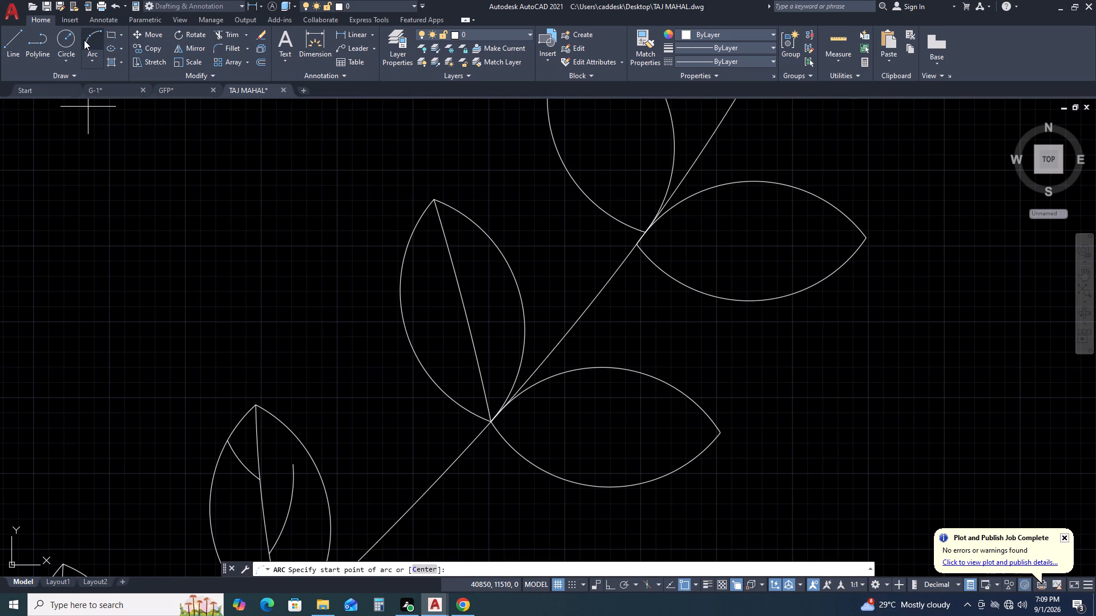
{"action": "left_click", "coordinate": [479, 359]}
{"action": "left_click", "coordinate": [492, 323]}
{"action": "left_click", "coordinate": [494, 305]}
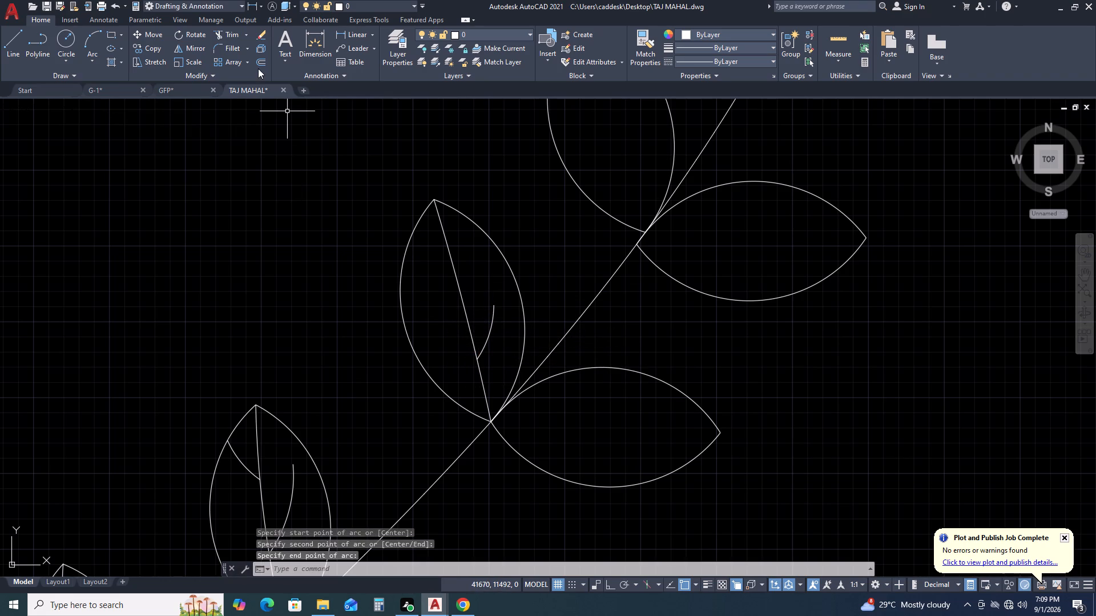
Draw a three-point arc vein in the fourth left-hand leaf's left half, running up from the upper midrib and ending inside the leaf.
{"action": "double_click", "coordinate": [90, 43]}
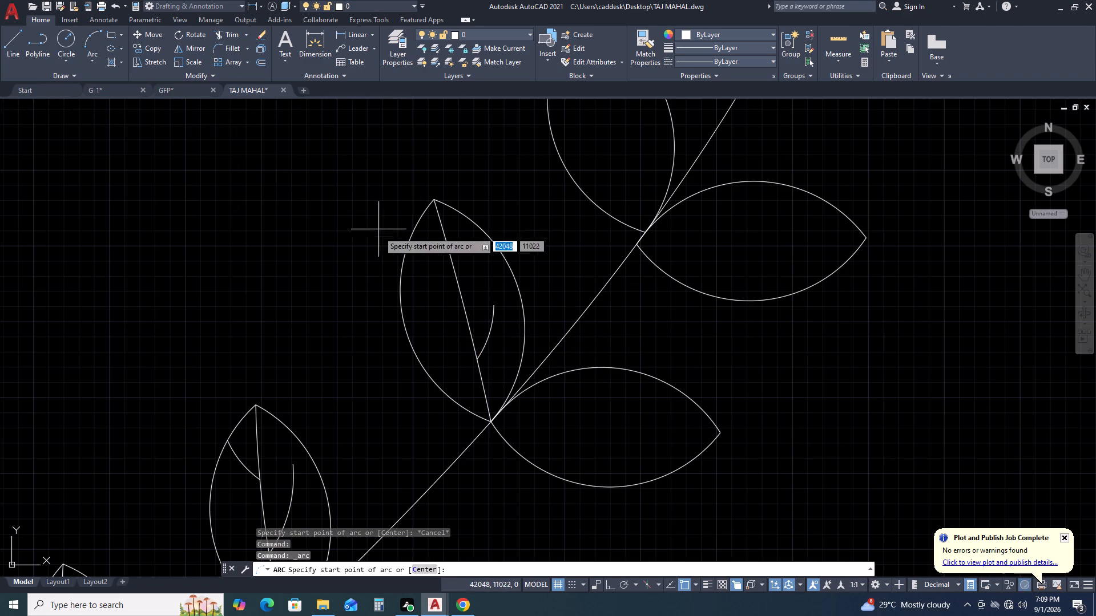
{"action": "left_click", "coordinate": [457, 289]}
{"action": "left_click", "coordinate": [441, 265]}
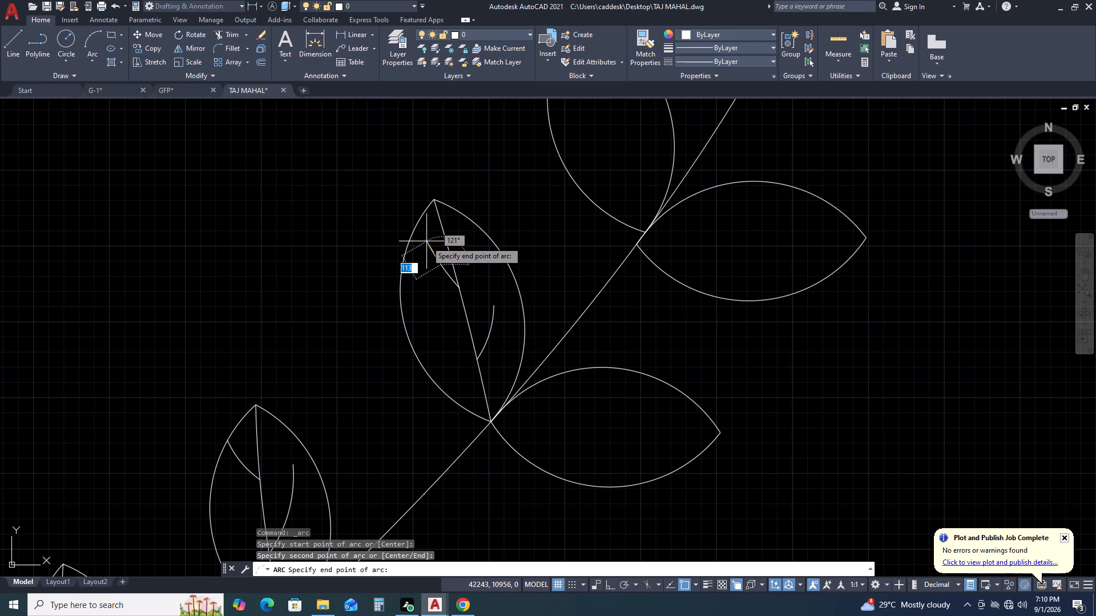
{"action": "left_click", "coordinate": [426, 241]}
Draw a three-point arc midrib in the fourth right-hand leaf from its base through its tip, ending beyond the tip.
{"action": "scroll", "coordinate": [638, 352], "scroll_direction": "down", "scroll_amount": 2}
{"action": "middle_click_drag", "start_coordinate": [762, 351], "coordinate": [622, 328]}
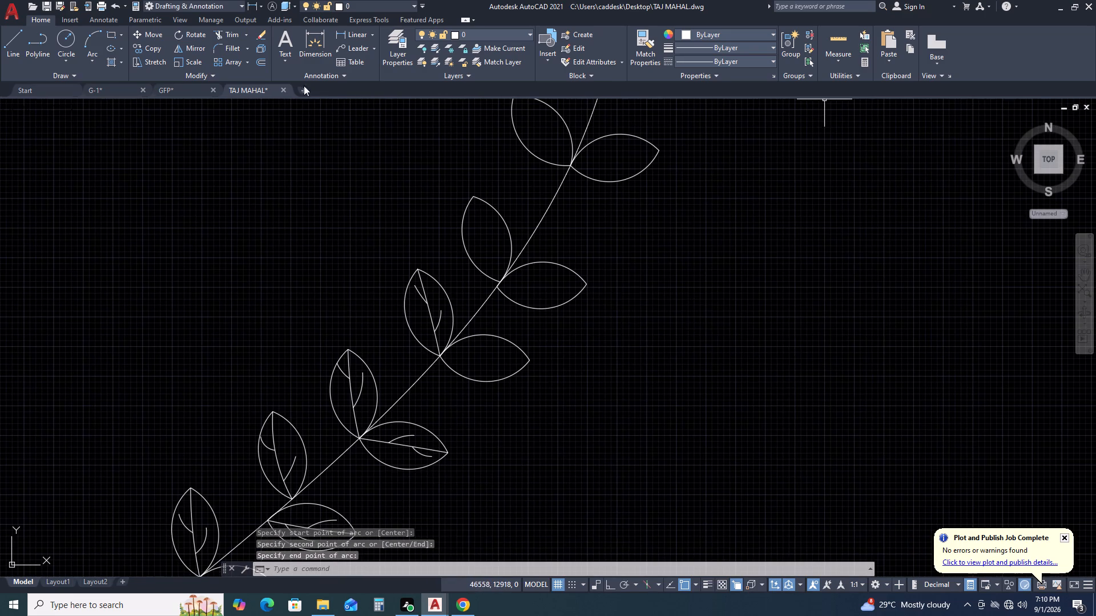
{"action": "left_click", "coordinate": [92, 35]}
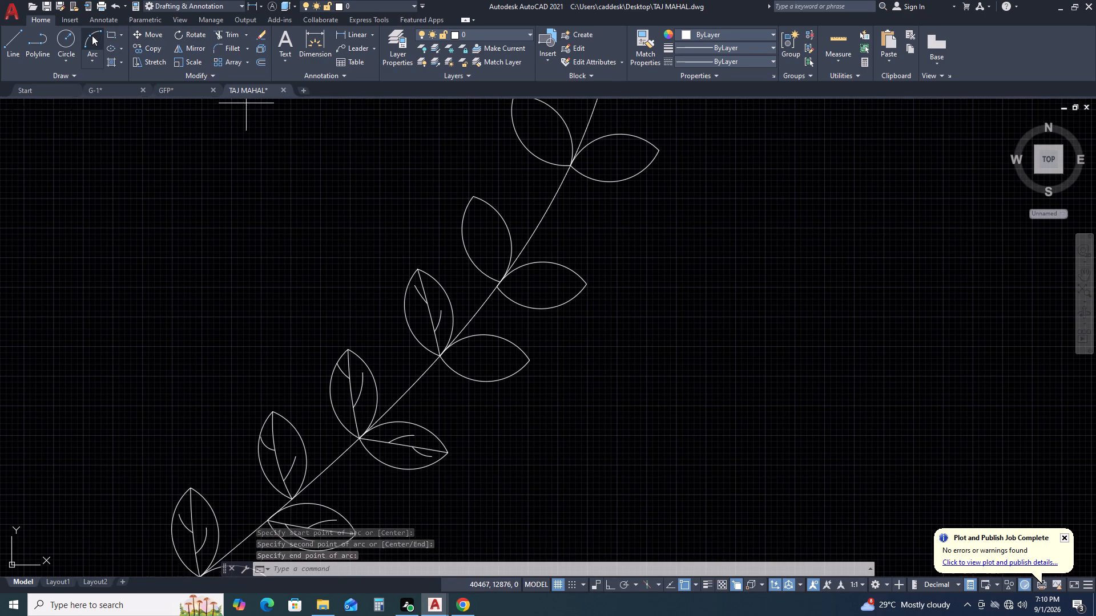
{"action": "scroll", "coordinate": [461, 358], "scroll_direction": "up", "scroll_amount": 2}
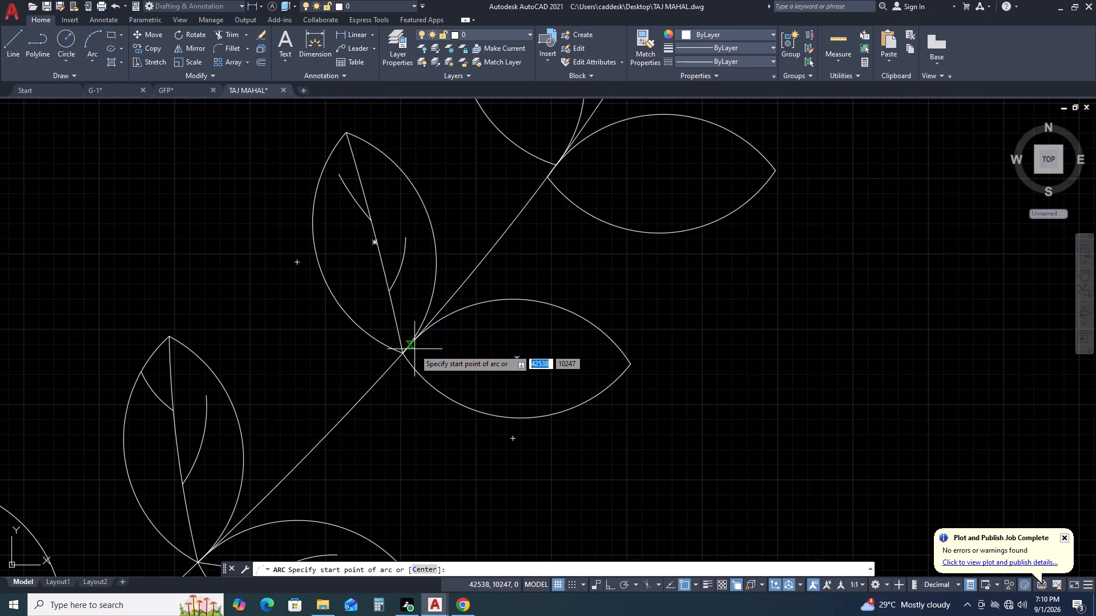
{"action": "left_click", "coordinate": [402, 353]}
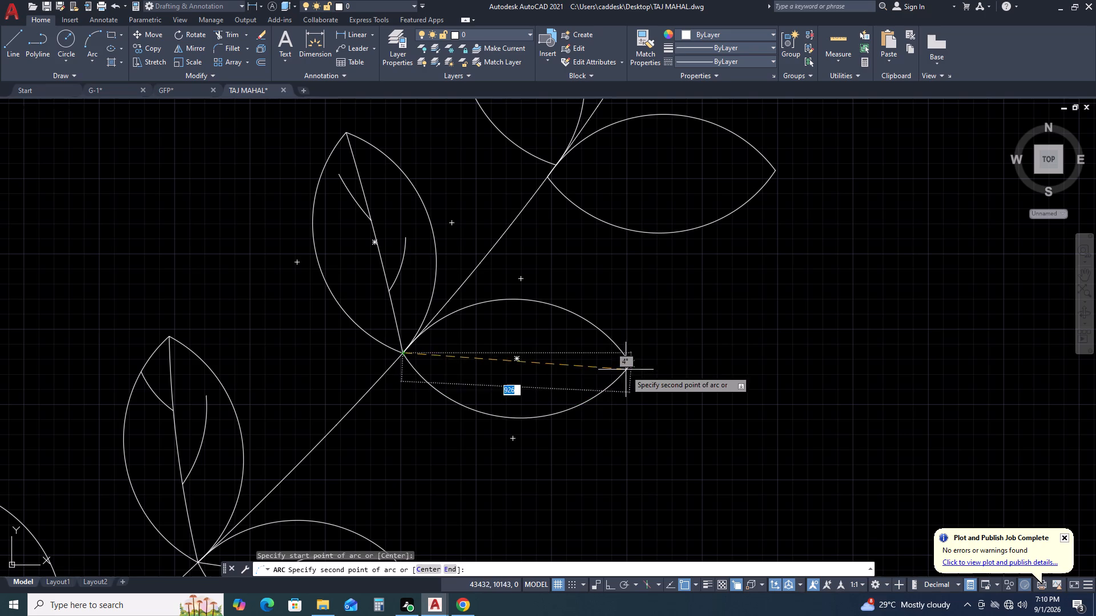
{"action": "left_click", "coordinate": [631, 363]}
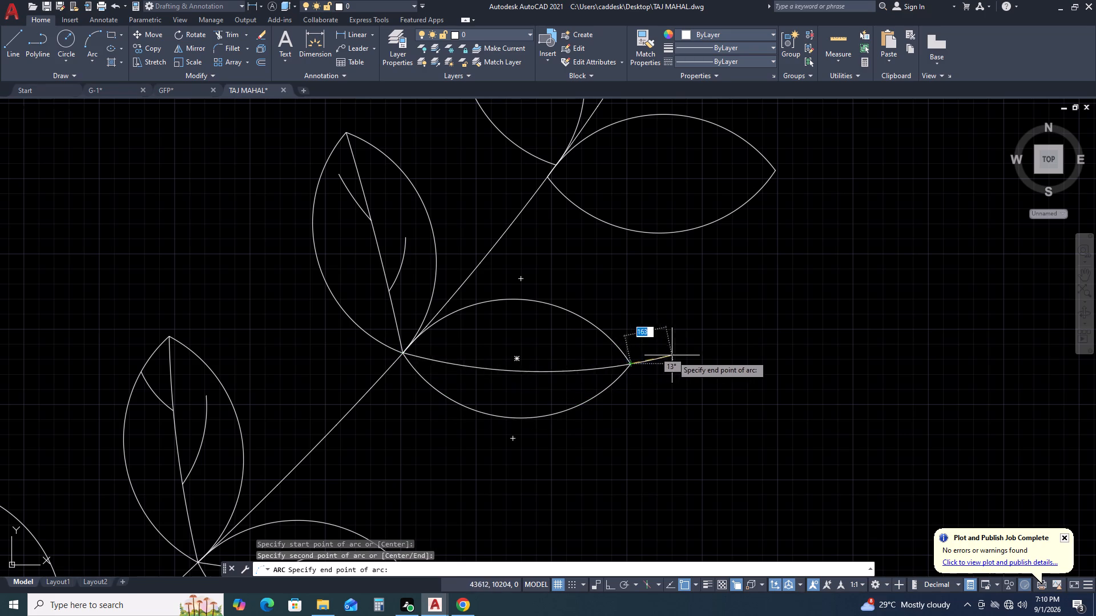
{"action": "left_click", "coordinate": [712, 362]}
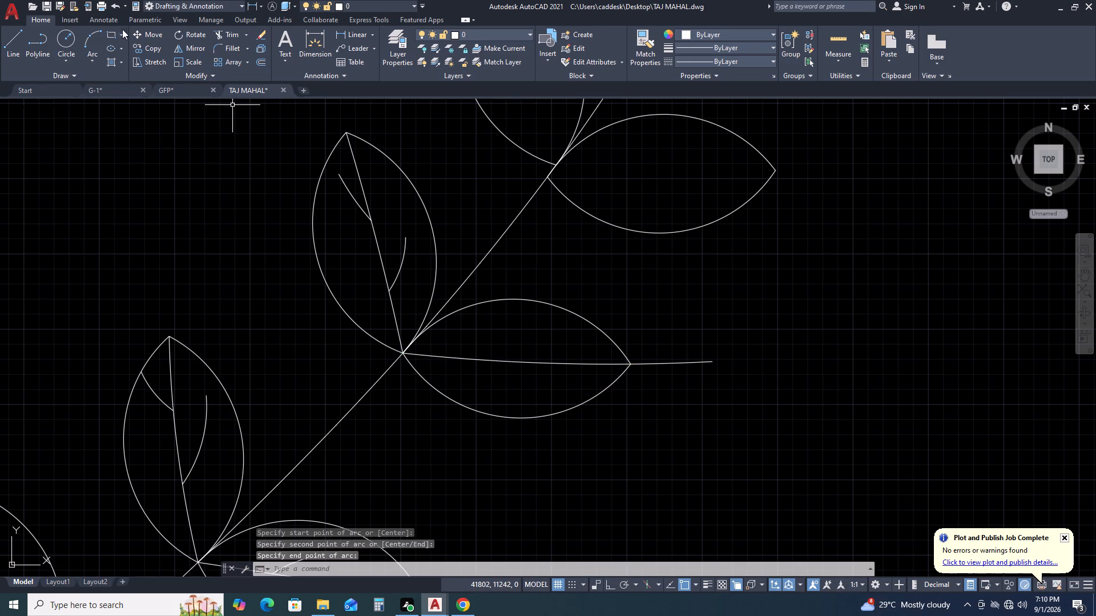
Trim the part of the midrib arc that extends beyond the fourth right-hand leaf's tip.
{"action": "left_click", "coordinate": [235, 37]}
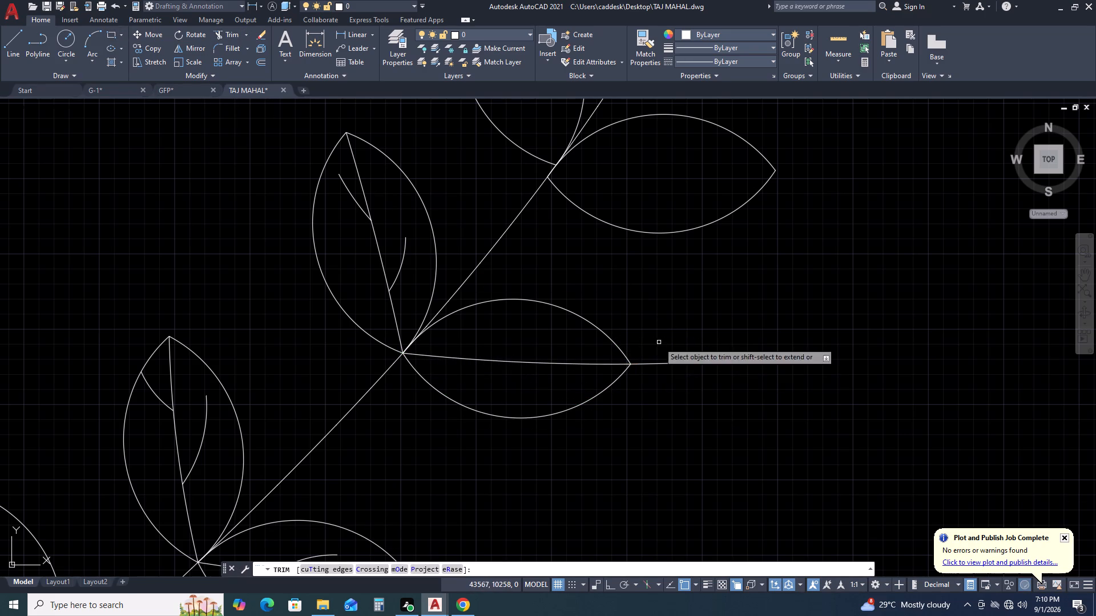
{"action": "left_click", "coordinate": [659, 342]}
{"action": "left_click", "coordinate": [659, 379]}
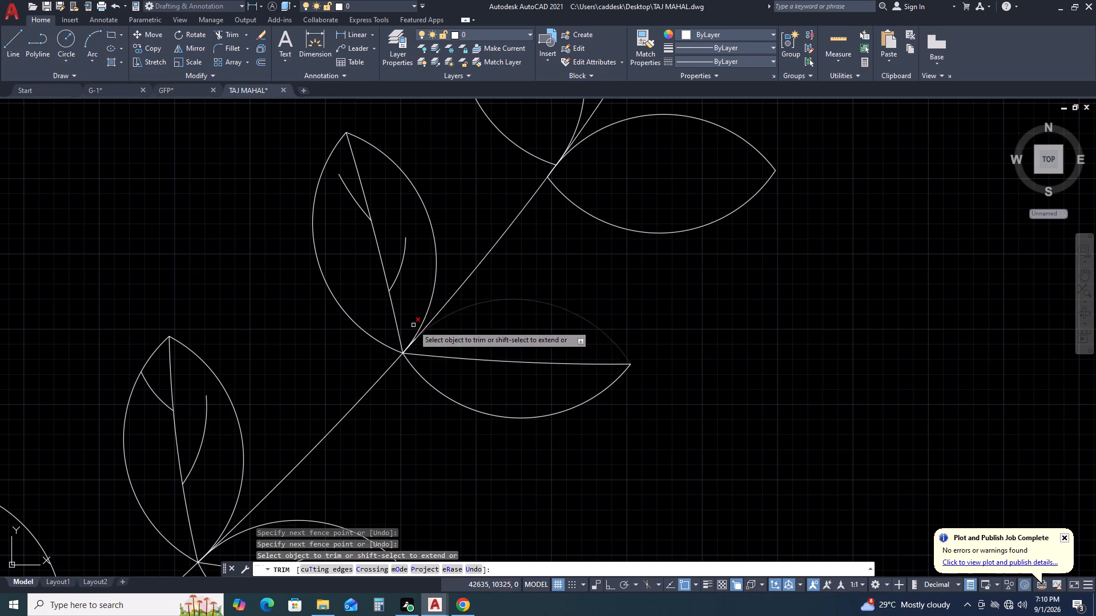
Draw a three-point arc vein in the fourth right-hand leaf's upper half, rising from the middle of the midrib toward the tip.
{"action": "middle_click_drag", "start_coordinate": [535, 288], "coordinate": [502, 235]}
{"action": "scroll", "coordinate": [519, 316], "scroll_direction": "up", "scroll_amount": 1}
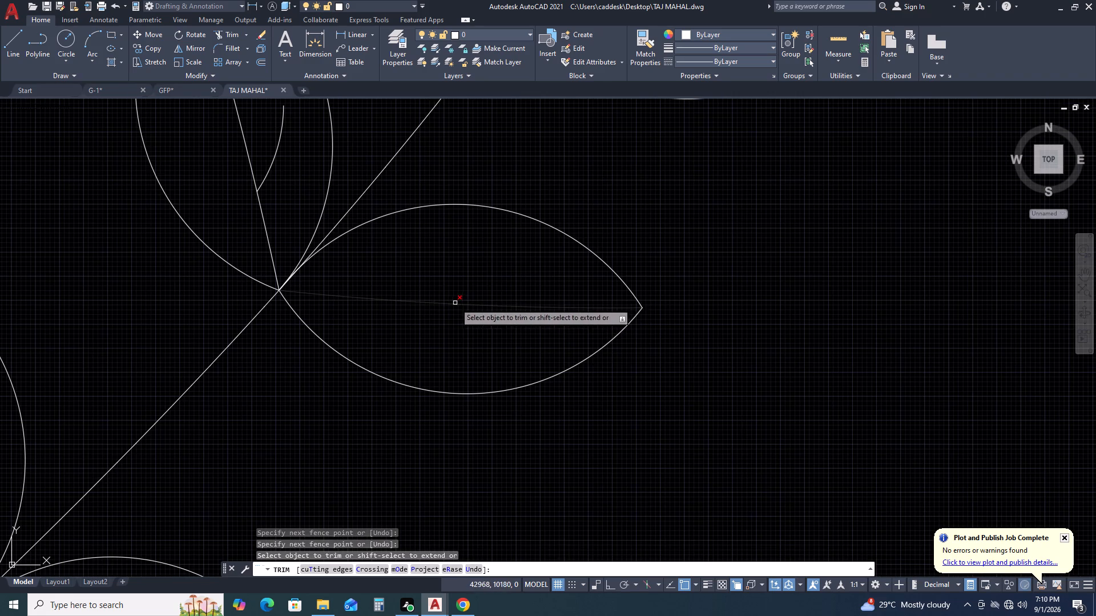
{"action": "left_click", "coordinate": [94, 36]}
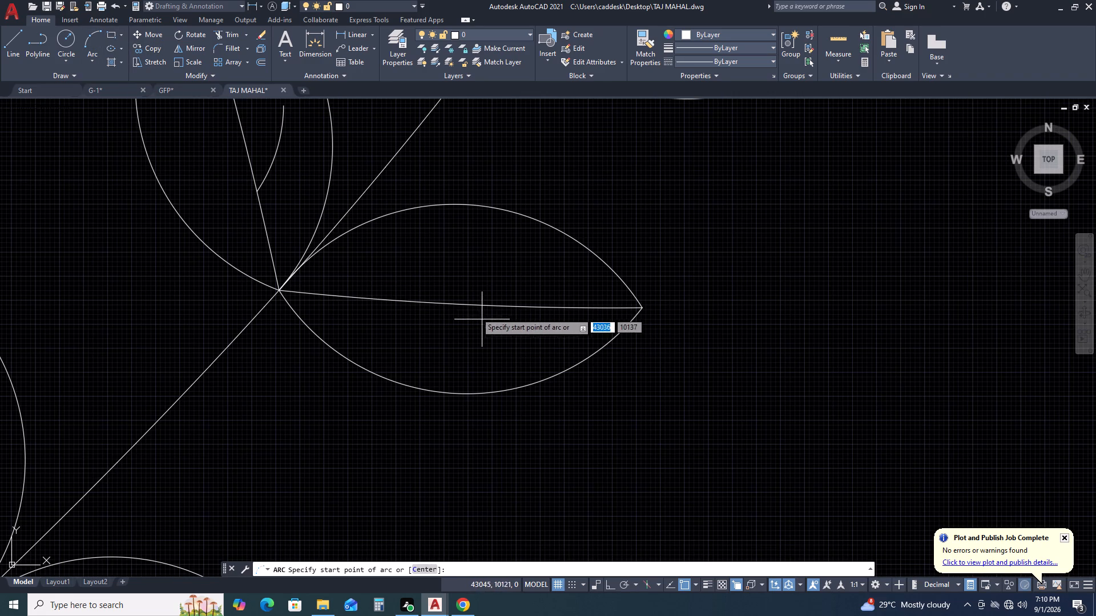
{"action": "left_click", "coordinate": [457, 303]}
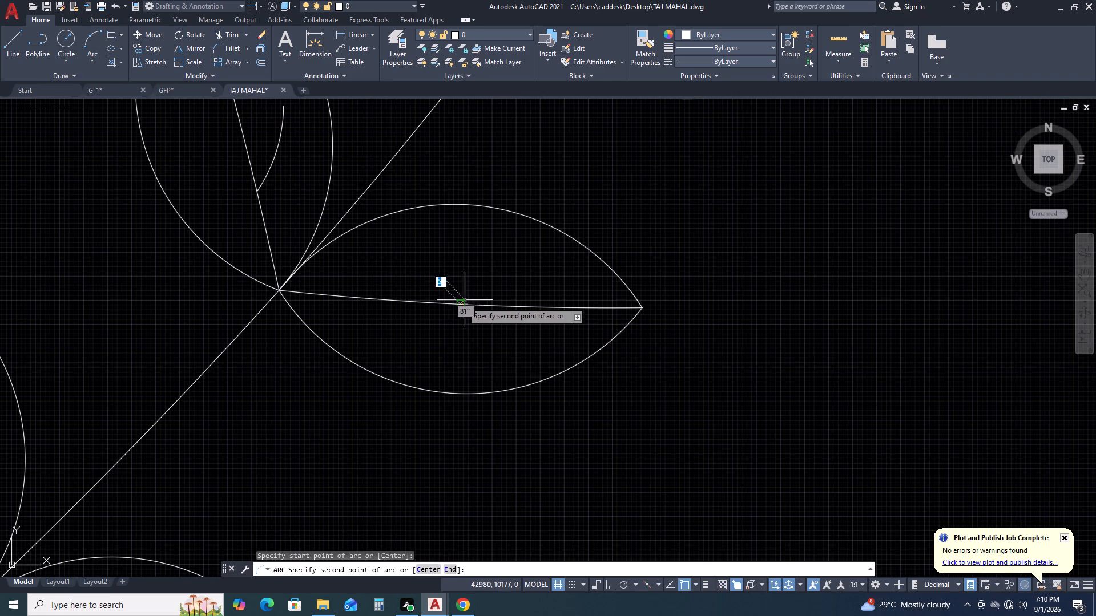
{"action": "left_click", "coordinate": [537, 276]}
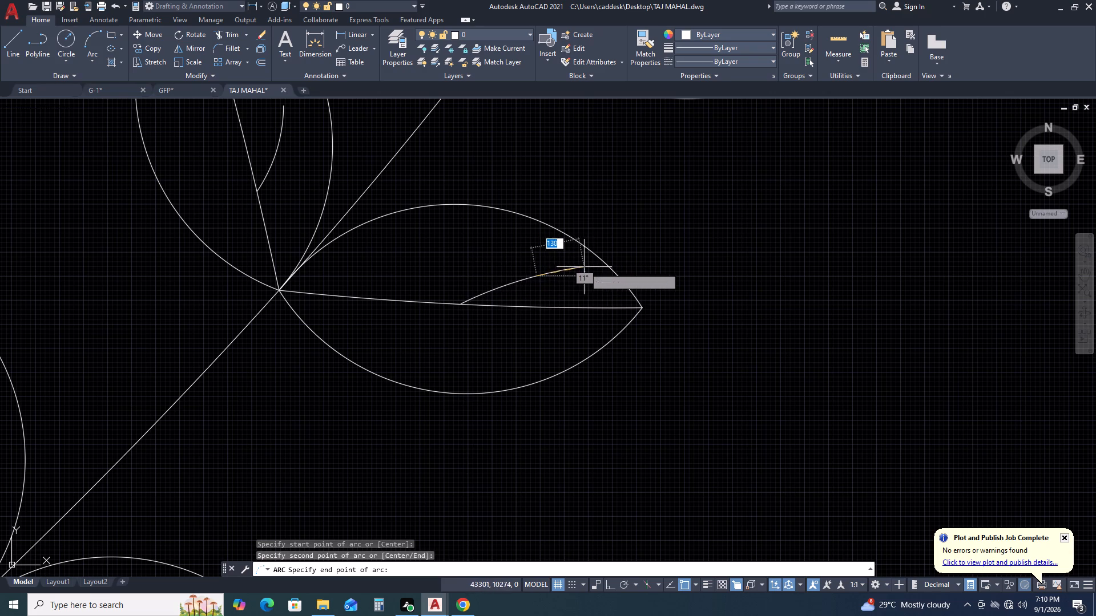
{"action": "left_click", "coordinate": [581, 269]}
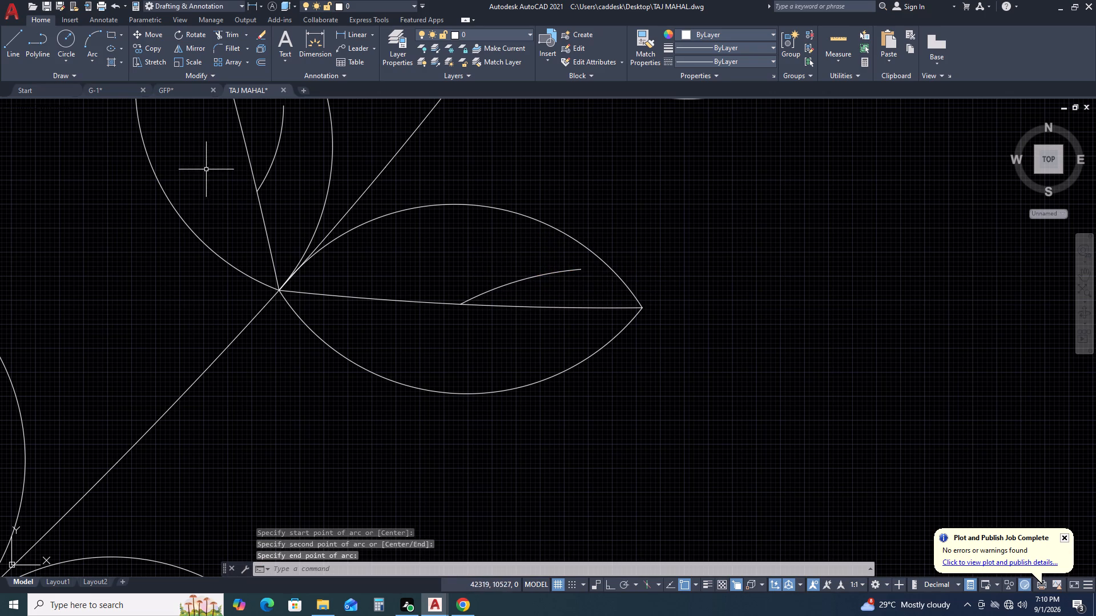
Draw a three-point arc vein in the fourth right-hand leaf's lower half, starting on the midrib nearer the leaf base.
{"action": "left_click", "coordinate": [96, 44]}
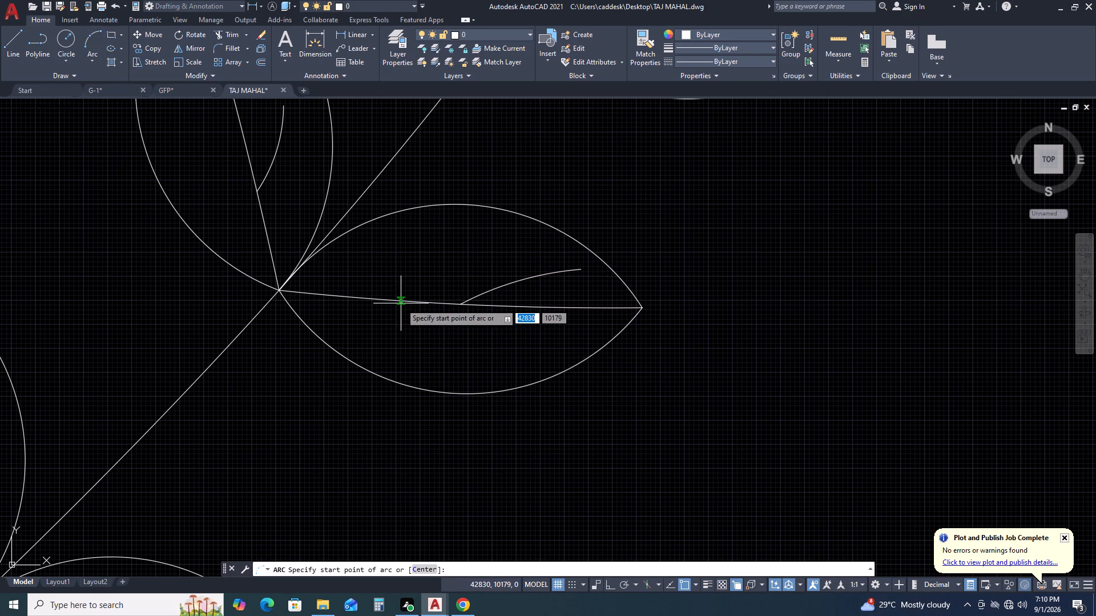
{"action": "left_click", "coordinate": [394, 301]}
{"action": "left_click", "coordinate": [473, 345]}
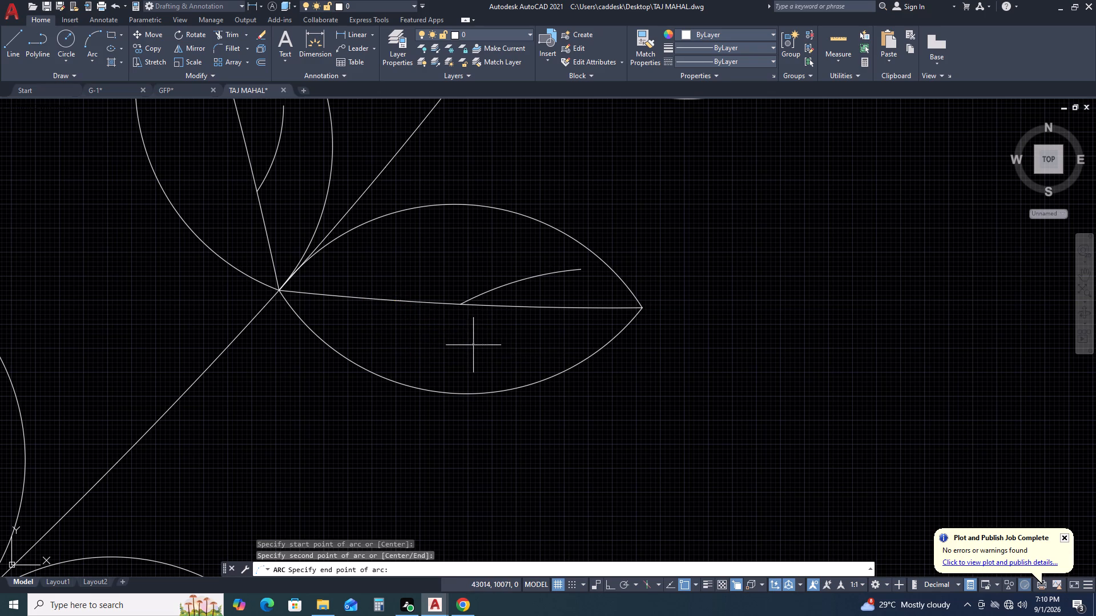
{"action": "left_click", "coordinate": [526, 355]}
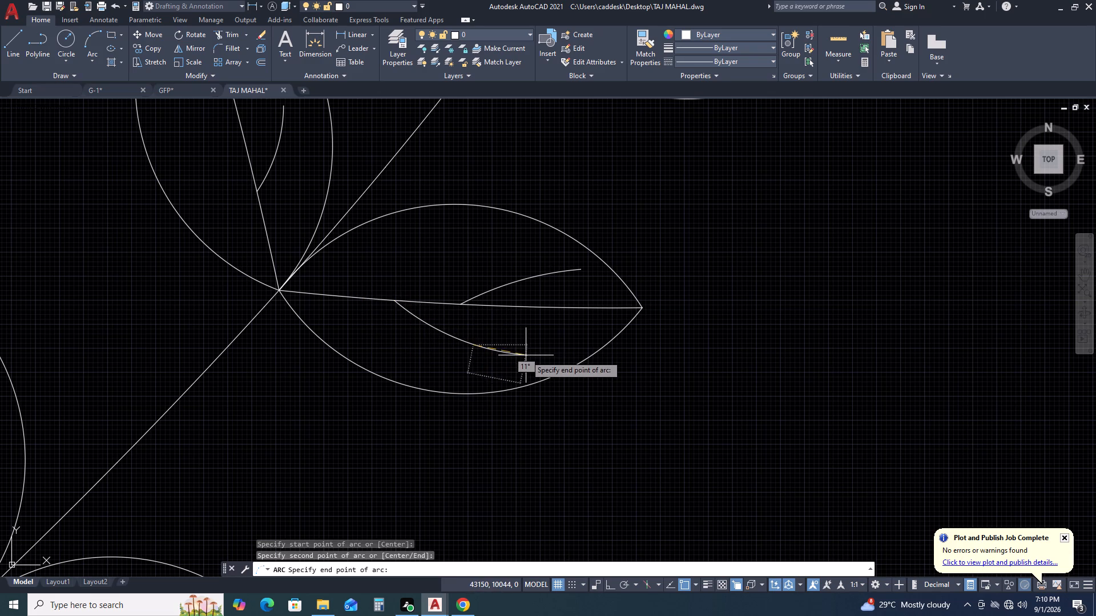
Draw a three-point arc midrib in the fifth left-hand leaf from its base through its tip, ending above the tip.
{"action": "scroll", "coordinate": [528, 362], "scroll_direction": "down", "scroll_amount": 3}
{"action": "scroll", "coordinate": [602, 296], "scroll_direction": "down", "scroll_amount": 2}
{"action": "middle_click_drag", "start_coordinate": [623, 276], "coordinate": [534, 359]}
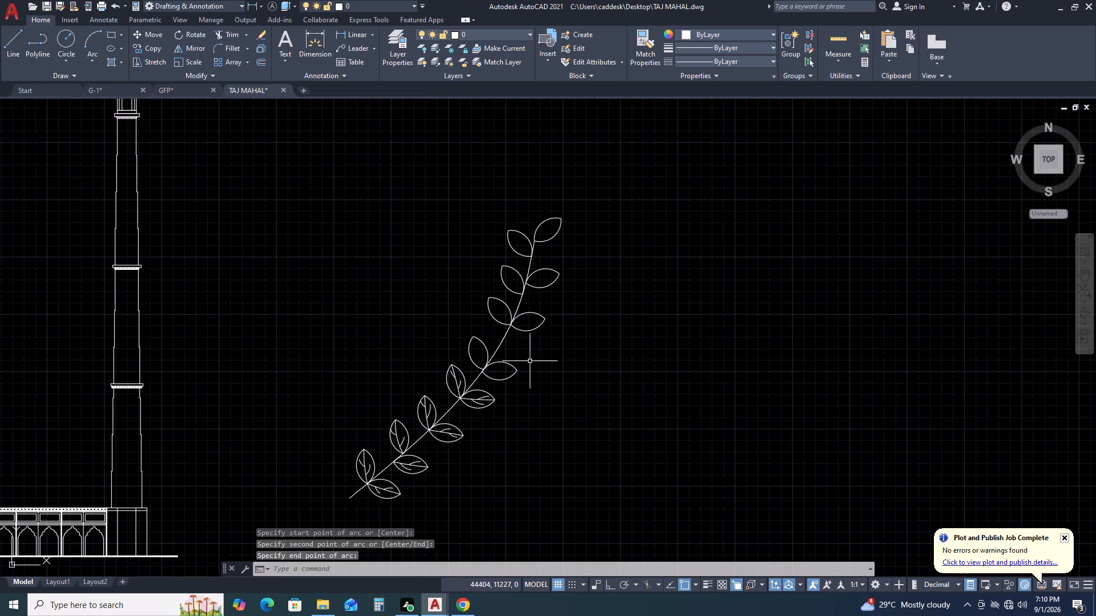
{"action": "left_click", "coordinate": [97, 34]}
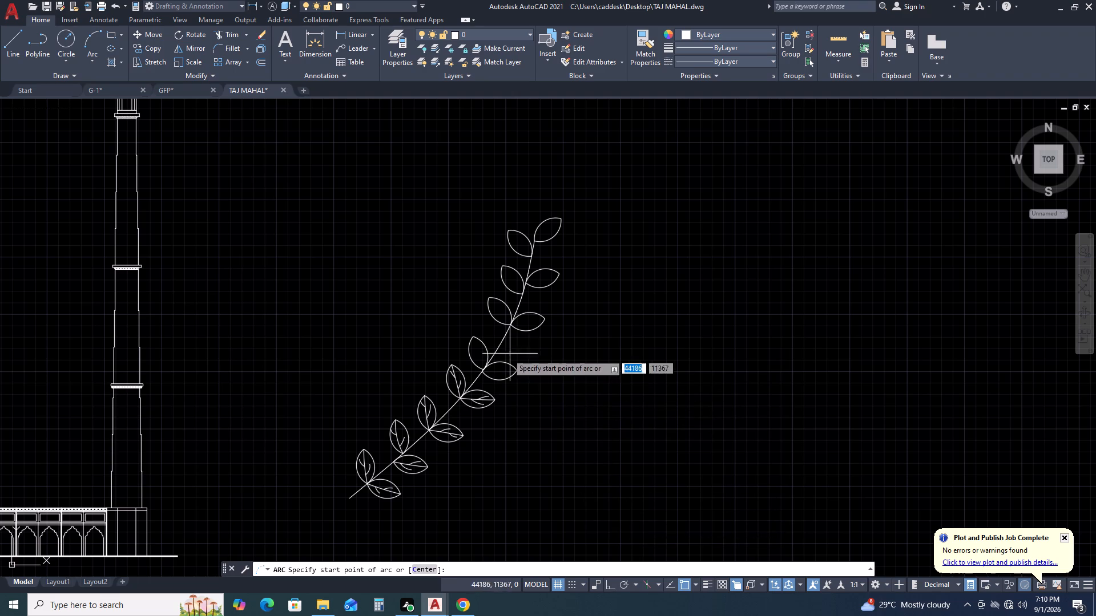
{"action": "scroll", "coordinate": [489, 360], "scroll_direction": "up", "scroll_amount": 2}
{"action": "left_click", "coordinate": [471, 387]}
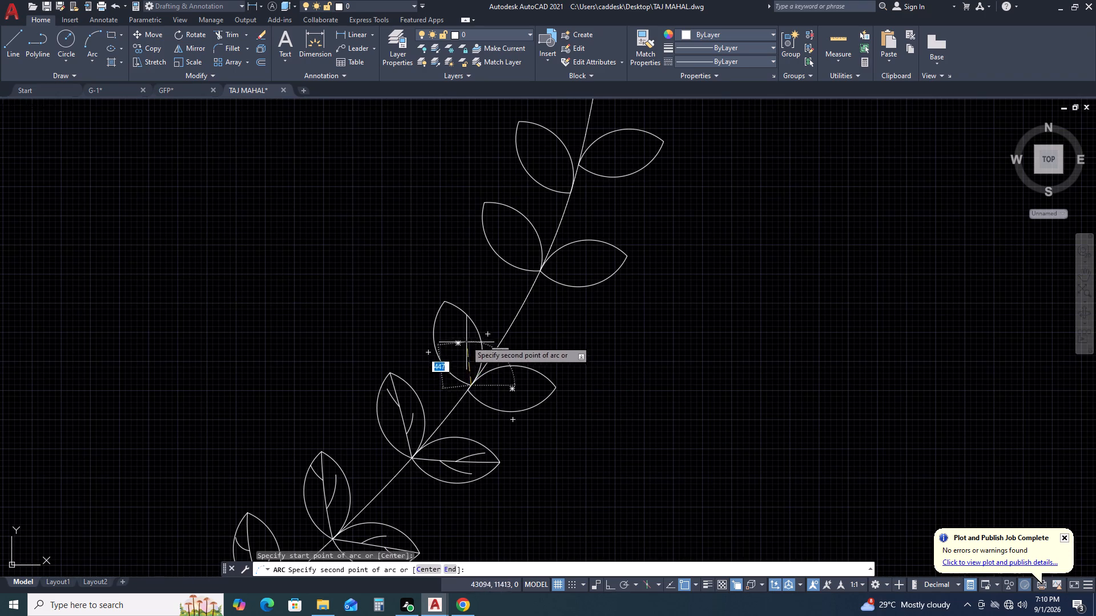
{"action": "left_click", "coordinate": [444, 302]}
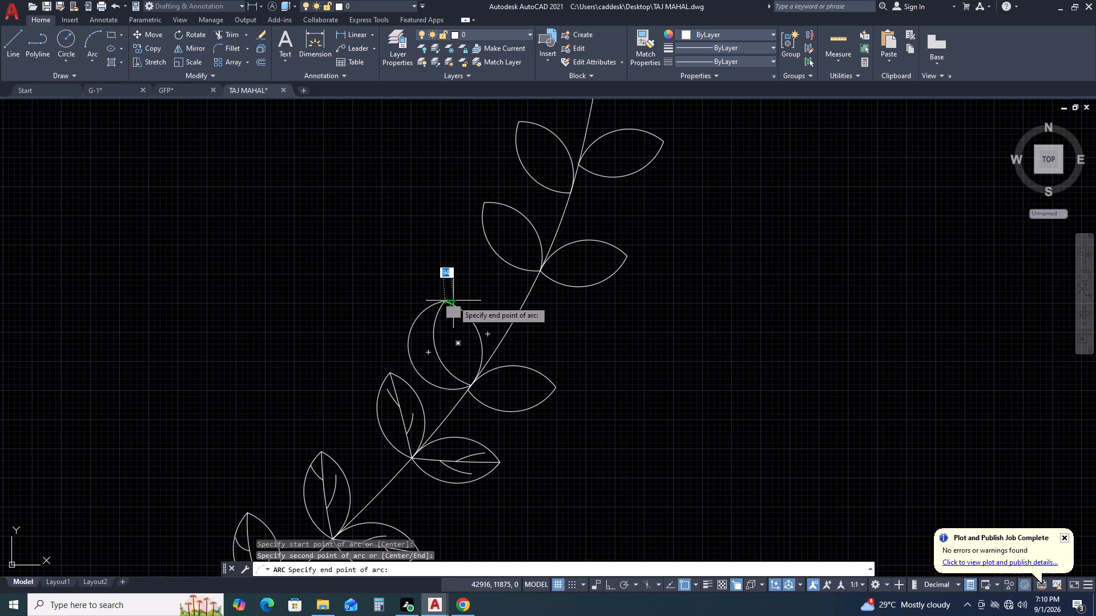
{"action": "scroll", "coordinate": [453, 301], "scroll_direction": "down", "scroll_amount": 3}
{"action": "scroll", "coordinate": [464, 298], "scroll_direction": "up", "scroll_amount": 5}
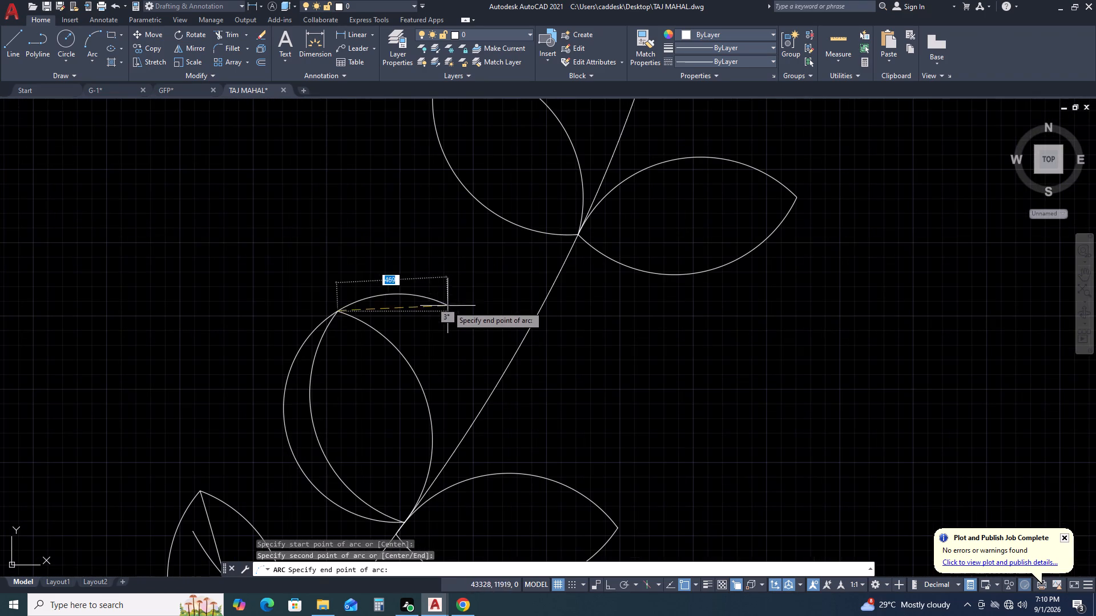
{"action": "left_click", "coordinate": [334, 228]}
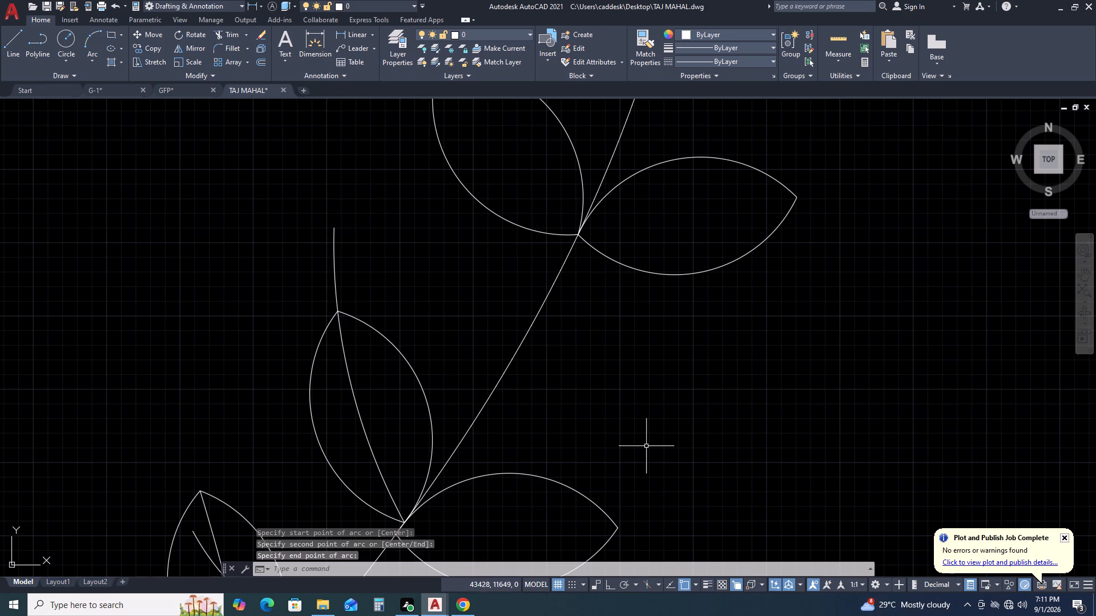
Trim the part of the midrib arc that extends beyond the fifth left-hand leaf's tip.
{"action": "left_click", "coordinate": [237, 38]}
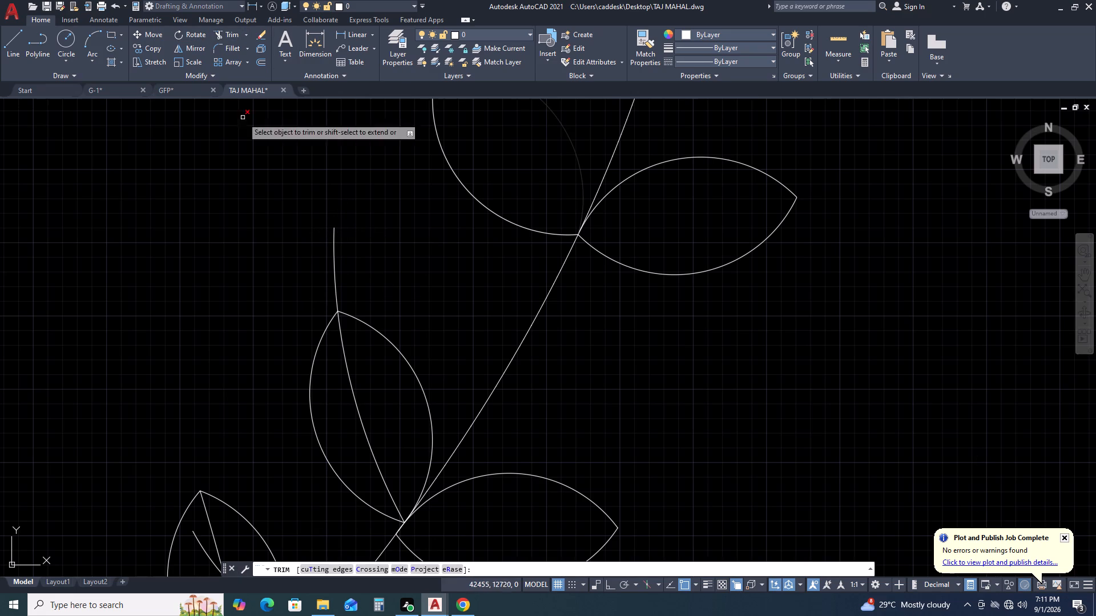
{"action": "left_click", "coordinate": [336, 265]}
{"action": "left_click", "coordinate": [321, 257]}
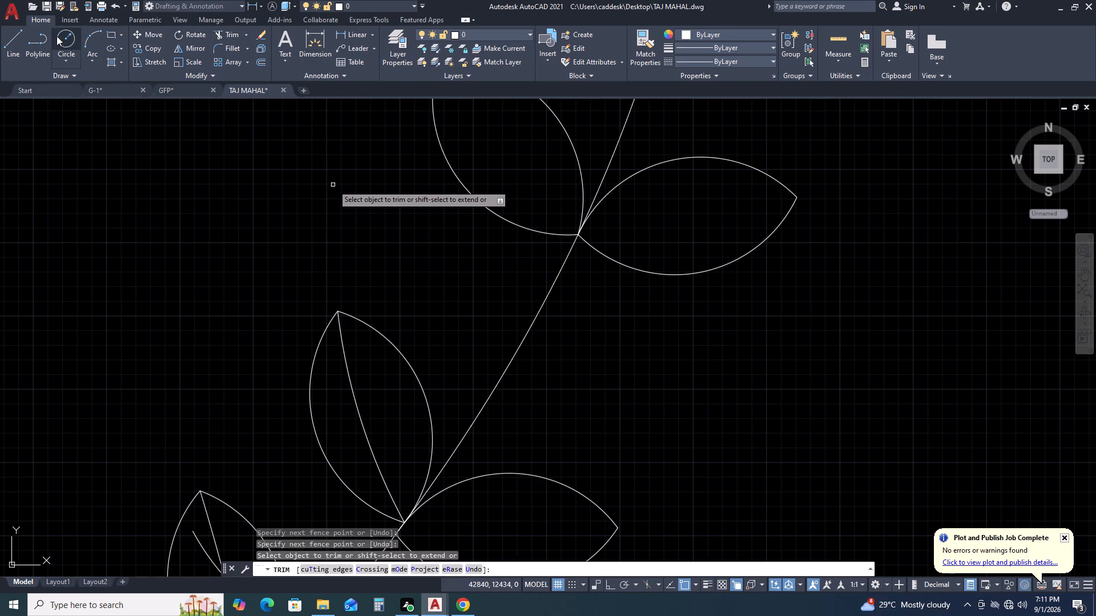
Draw a three-point arc vein in the fifth left-hand leaf's right half, starting on the midrib nearer the base and curving upward.
{"action": "left_click", "coordinate": [91, 42]}
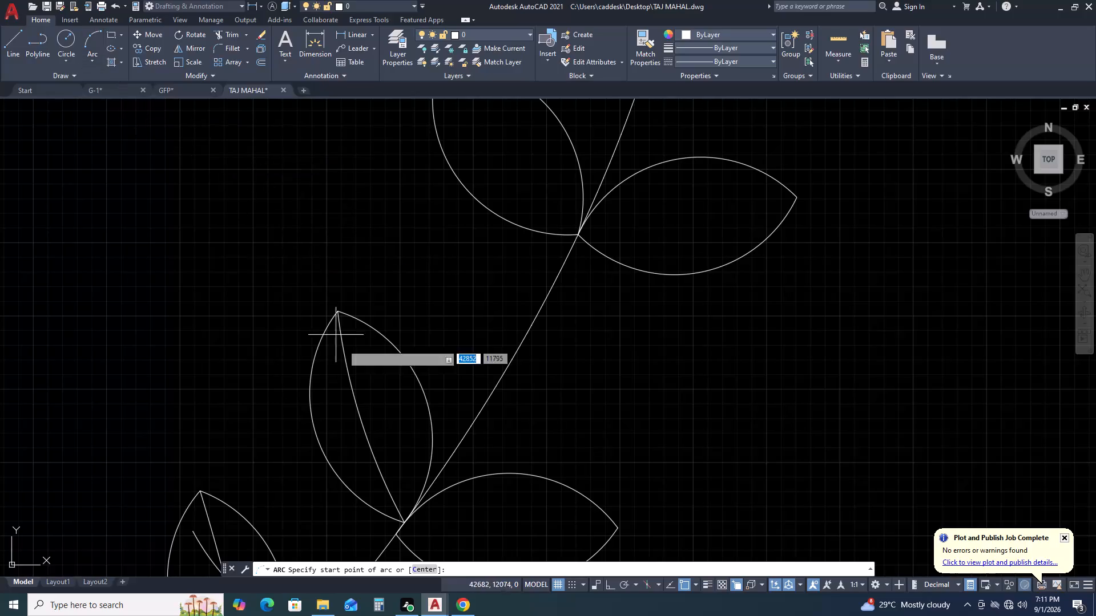
{"action": "middle_click_drag", "start_coordinate": [372, 456], "coordinate": [368, 322]}
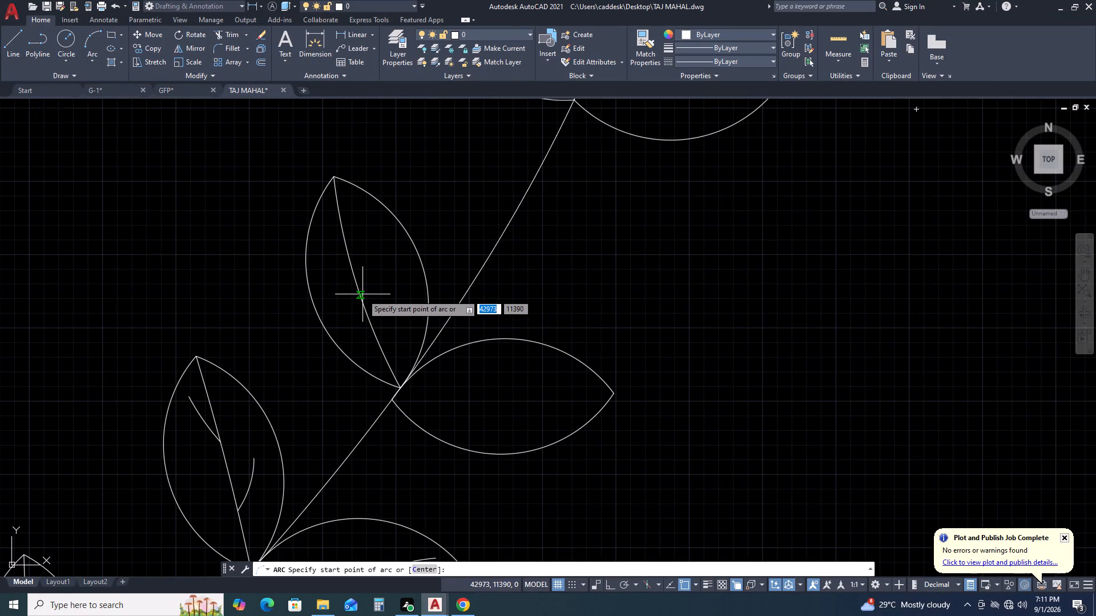
{"action": "left_click", "coordinate": [376, 334]}
{"action": "left_click", "coordinate": [406, 307]}
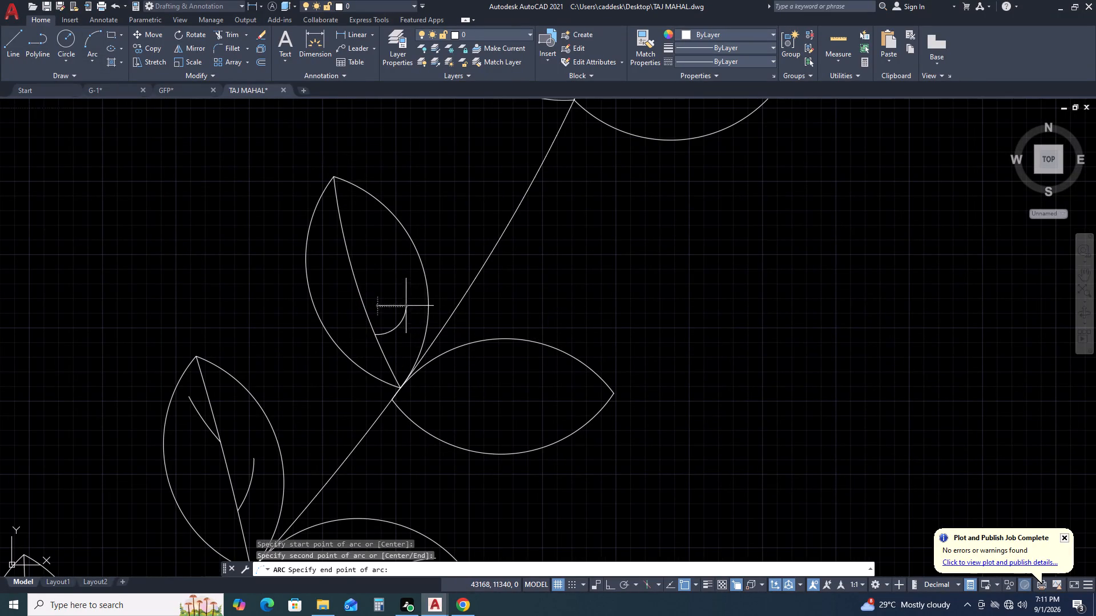
{"action": "left_click", "coordinate": [411, 281]}
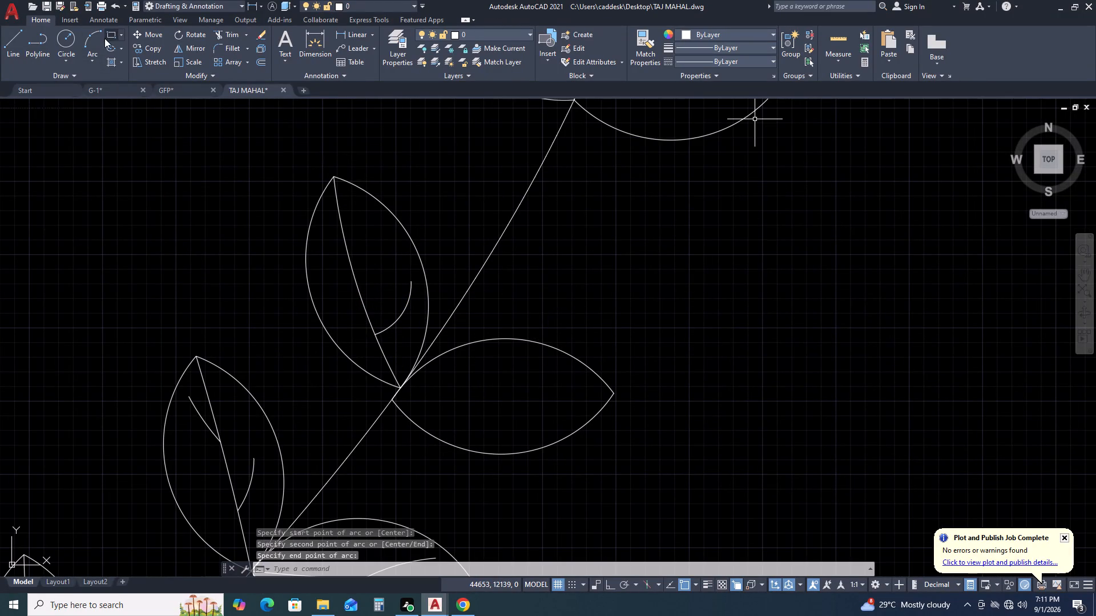
Draw a short three-point arc vein in the fifth left-hand leaf's left half, starting on the midrib nearer the tip.
{"action": "left_click", "coordinate": [89, 38]}
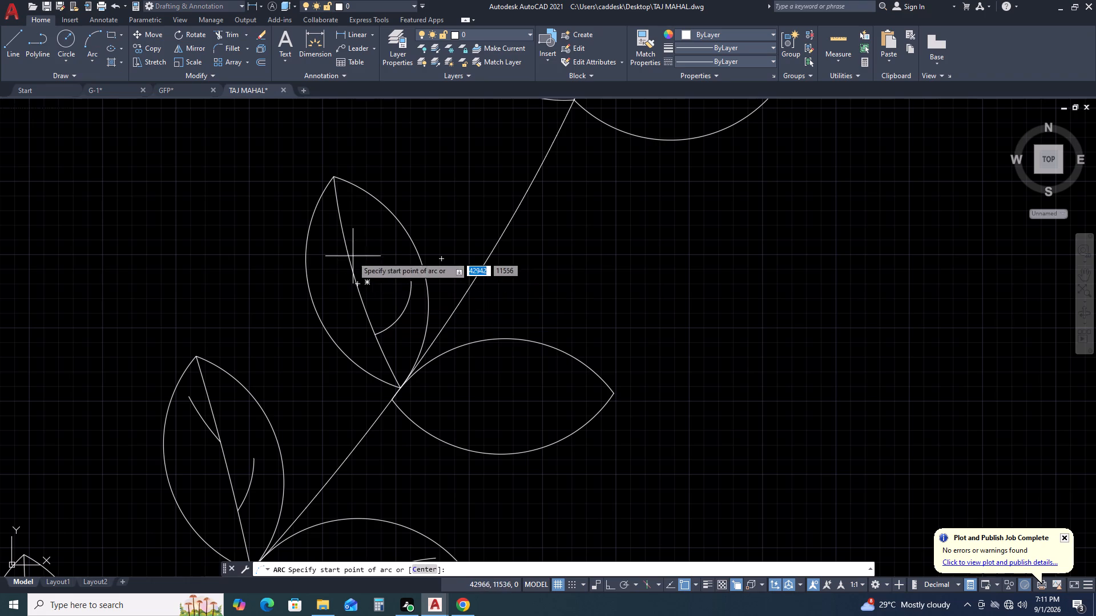
{"action": "left_click", "coordinate": [348, 254]}
{"action": "left_click", "coordinate": [325, 240]}
{"action": "left_click", "coordinate": [322, 230]}
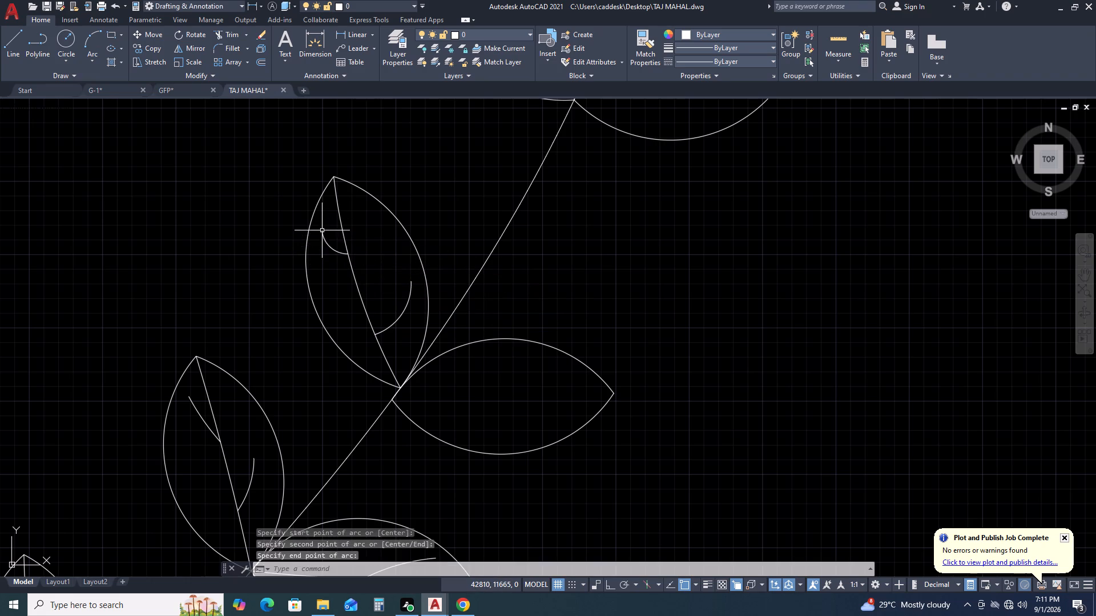
Draw a three-point arc midrib in the fifth right-hand leaf from its base through its tip, ending beyond the tip.
{"action": "scroll", "coordinate": [412, 311], "scroll_direction": "down", "scroll_amount": 2}
{"action": "middle_click_drag", "start_coordinate": [616, 261], "coordinate": [557, 293]}
{"action": "scroll", "coordinate": [543, 305], "scroll_direction": "down", "scroll_amount": 1}
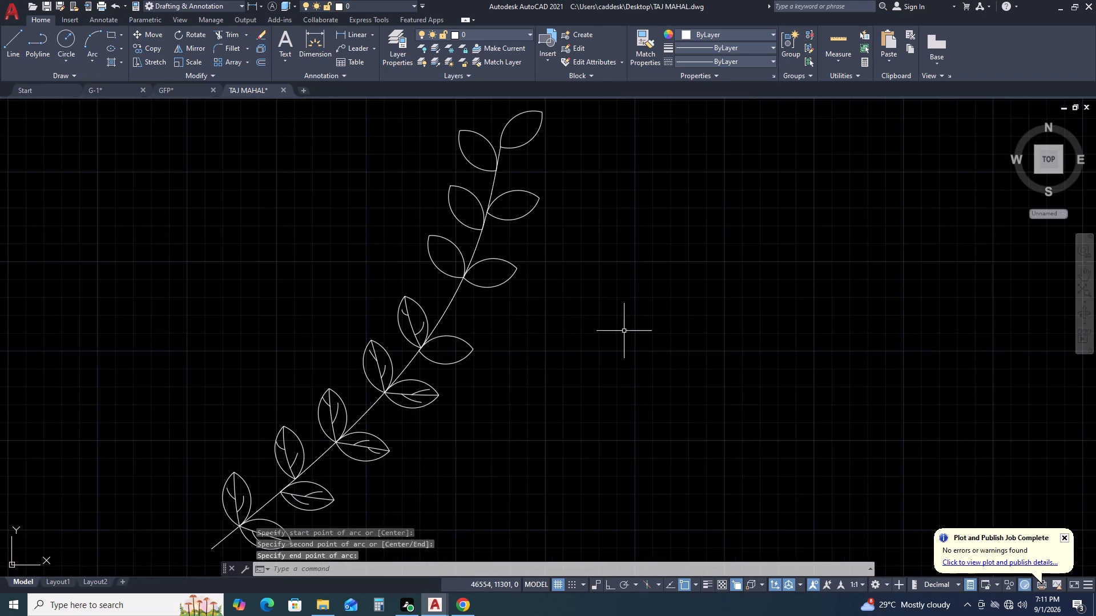
{"action": "middle_click_drag", "start_coordinate": [628, 331], "coordinate": [519, 331]}
{"action": "scroll", "coordinate": [491, 330], "scroll_direction": "down", "scroll_amount": 1}
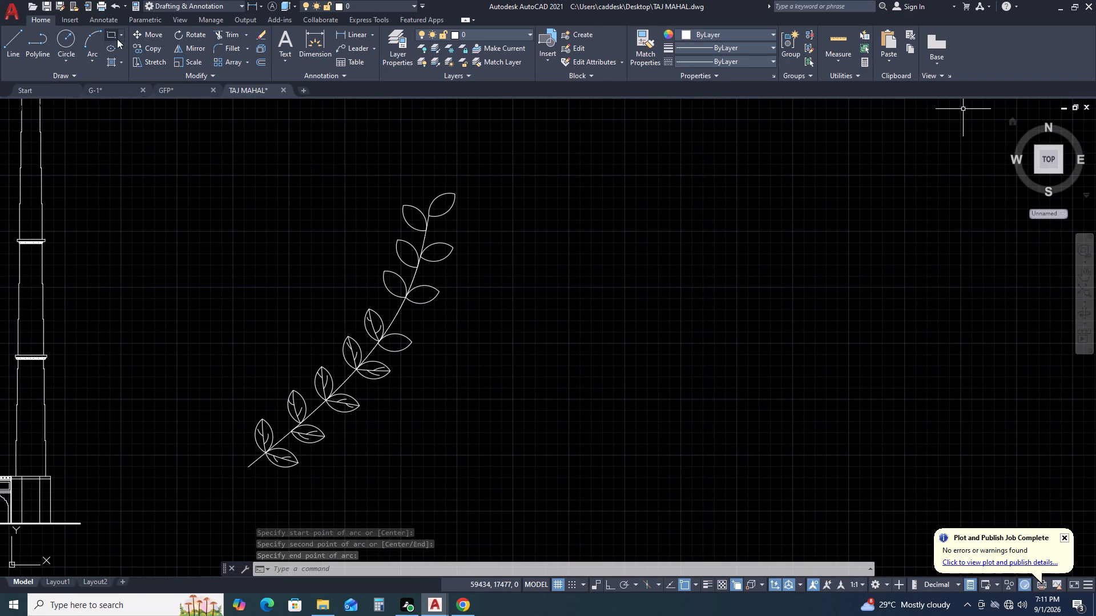
{"action": "left_click", "coordinate": [87, 44]}
{"action": "scroll", "coordinate": [408, 323], "scroll_direction": "up", "scroll_amount": 3}
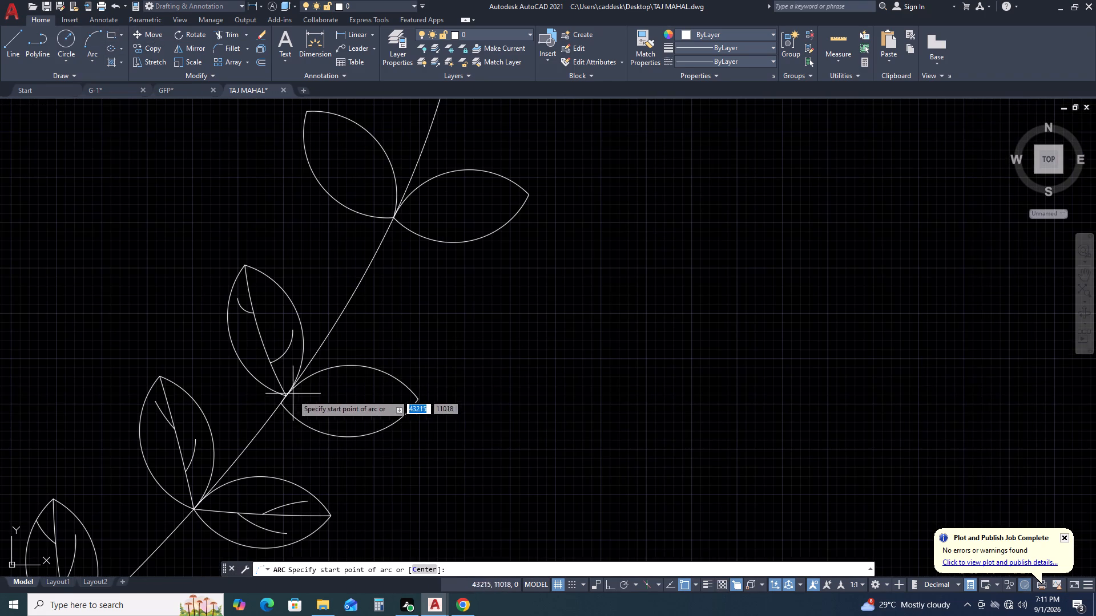
{"action": "left_click", "coordinate": [277, 403]}
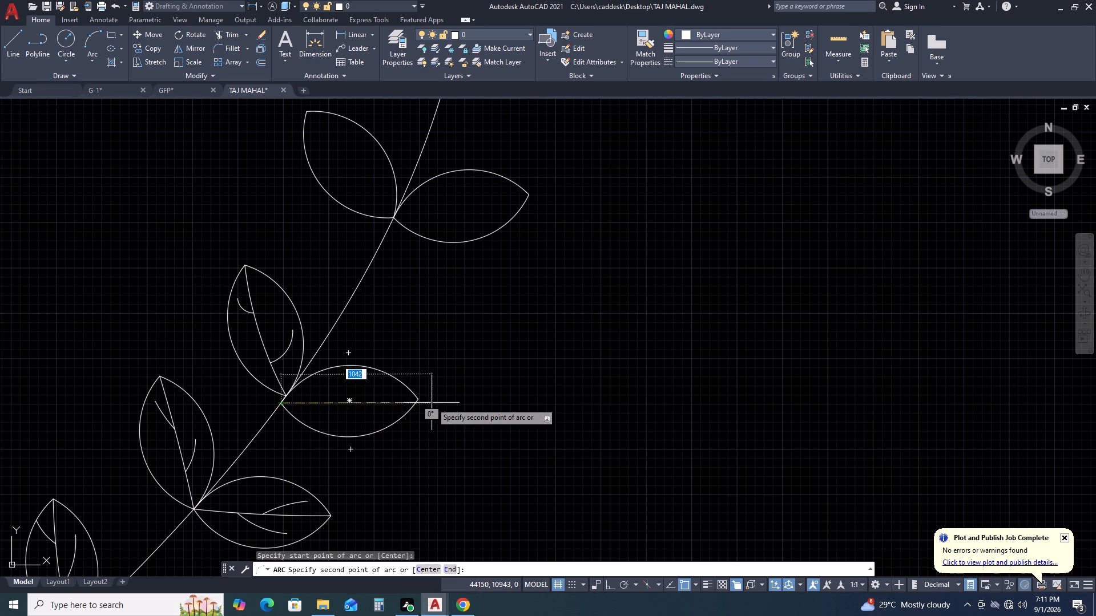
{"action": "left_click", "coordinate": [421, 398]}
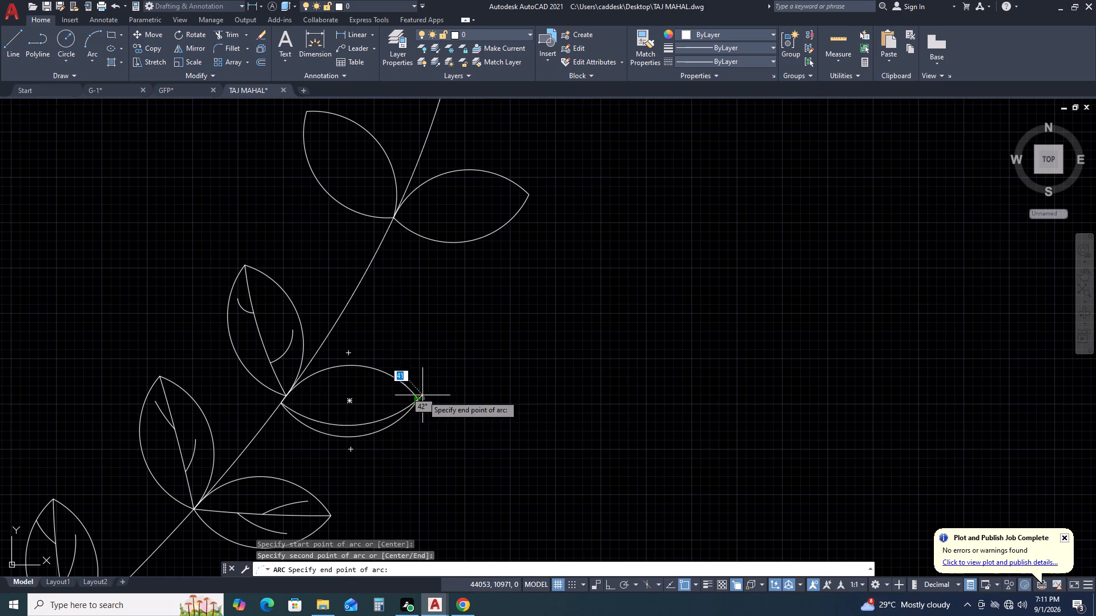
{"action": "left_click", "coordinate": [444, 395]}
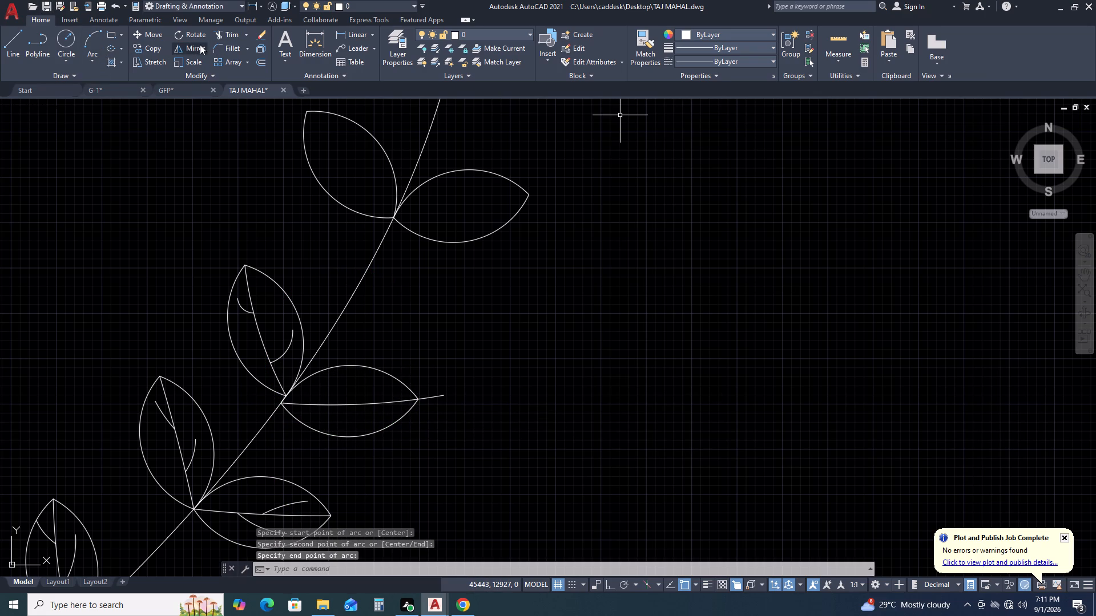
Trim the part of the midrib arc that extends beyond the fifth right-hand leaf's tip.
{"action": "left_click", "coordinate": [232, 37]}
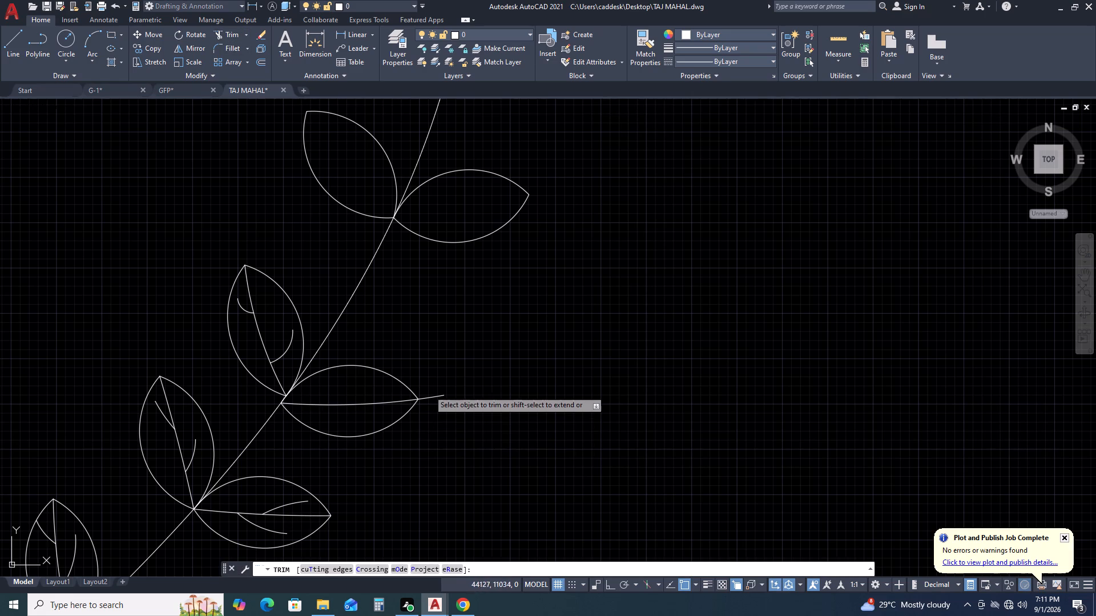
{"action": "left_click", "coordinate": [429, 390]}
{"action": "left_click", "coordinate": [434, 417]}
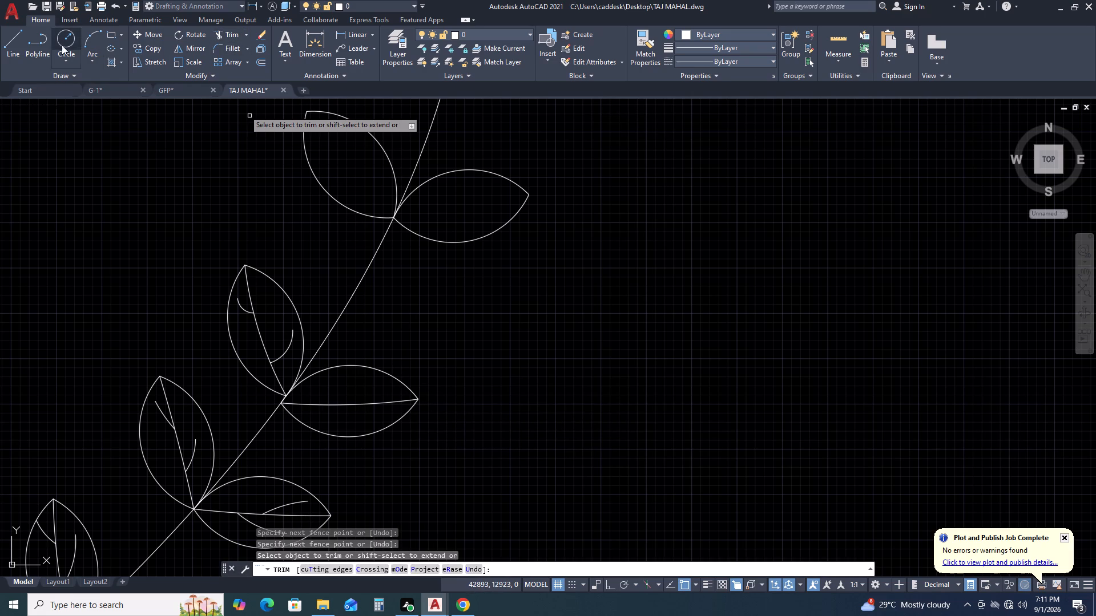
Draw a three-point arc vein in the fifth right-hand leaf's upper half, rising from near the middle of the midrib.
{"action": "left_click", "coordinate": [92, 42]}
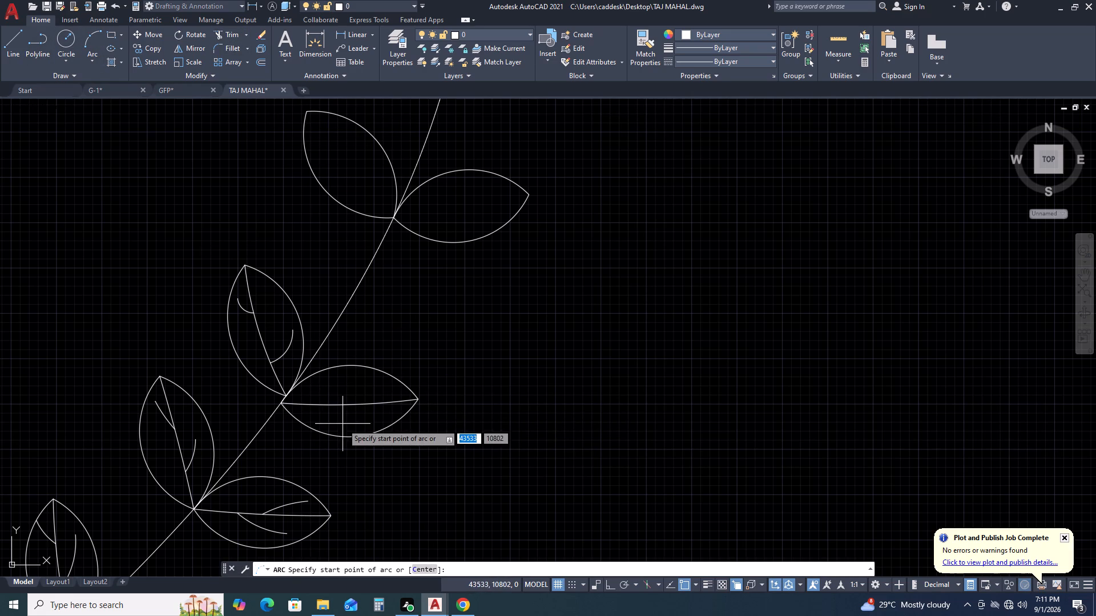
{"action": "left_click", "coordinate": [342, 406]}
{"action": "left_click", "coordinate": [358, 387]}
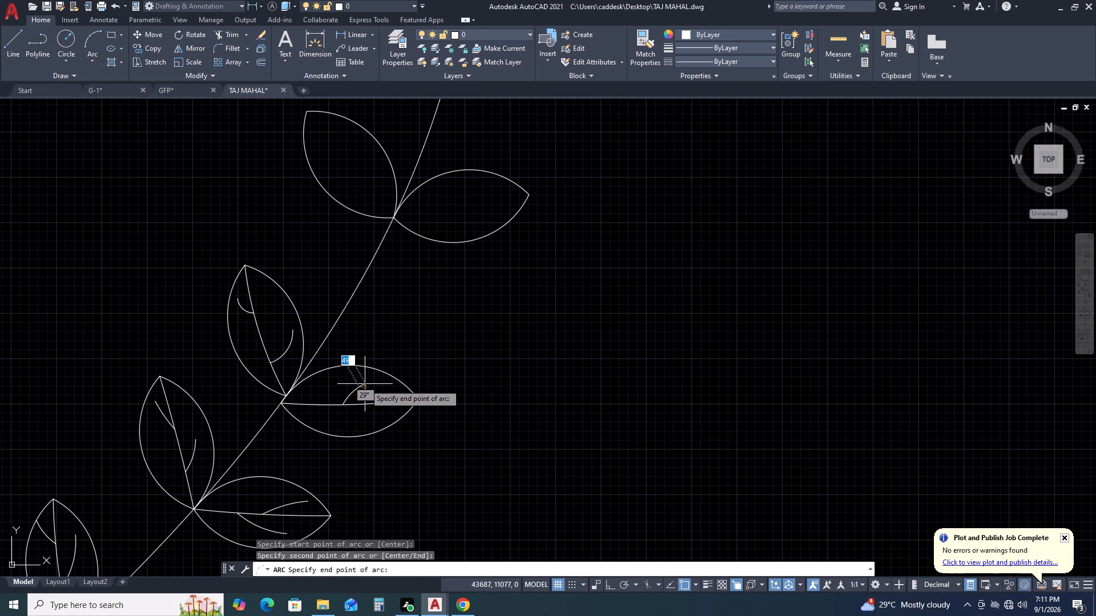
{"action": "left_click", "coordinate": [368, 384]}
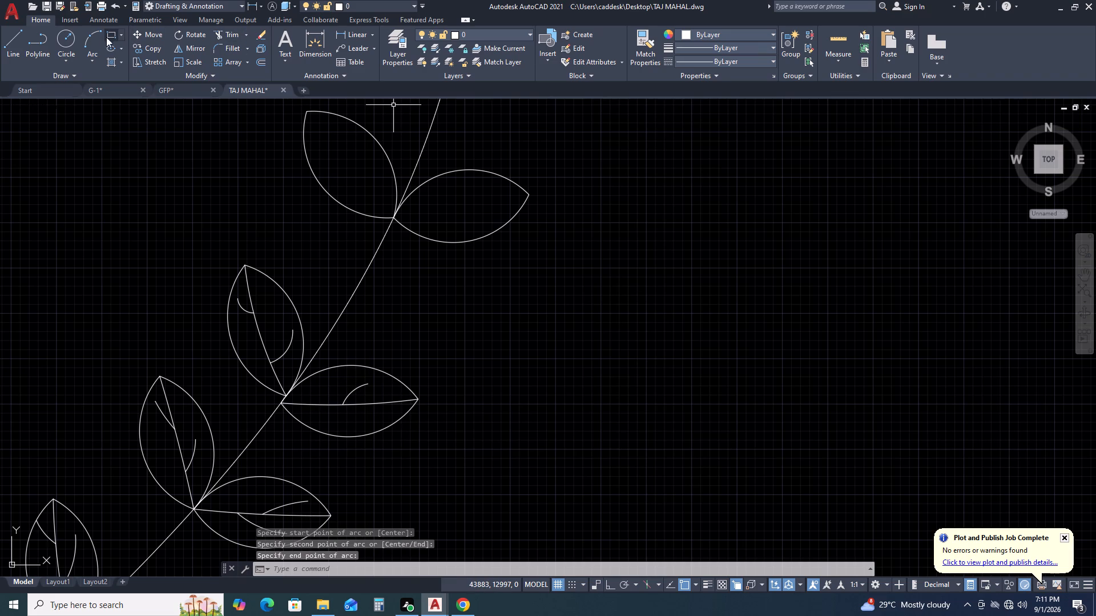
Draw a three-point arc vein in the fifth right-hand leaf's lower half, starting on the midrib nearer the leaf base.
{"action": "left_click", "coordinate": [89, 43]}
{"action": "scroll", "coordinate": [332, 424], "scroll_direction": "up", "scroll_amount": 1}
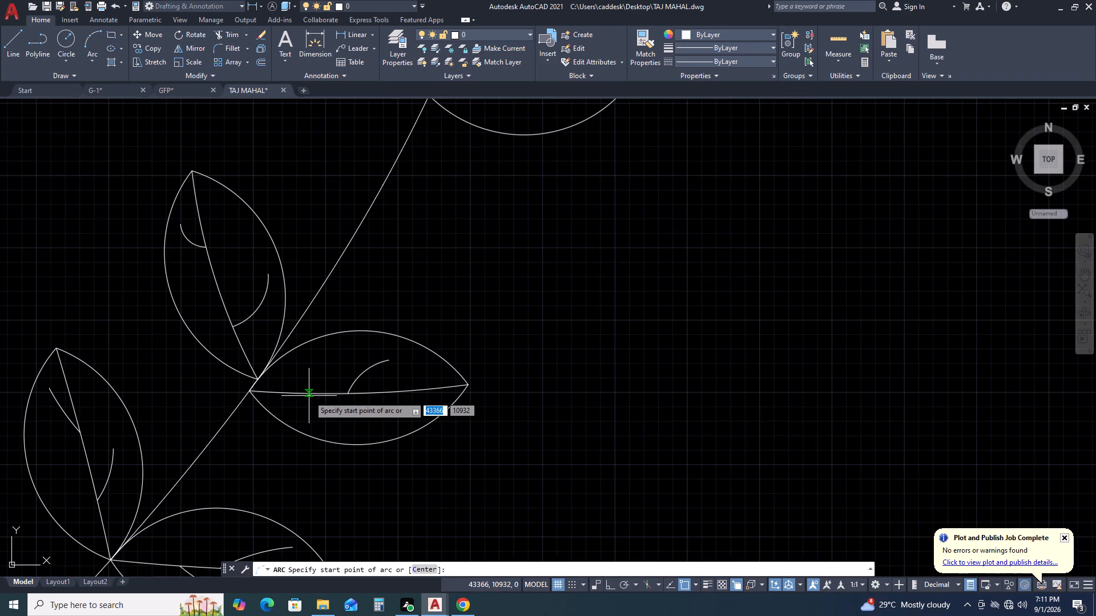
{"action": "left_click", "coordinate": [309, 394]}
{"action": "left_click", "coordinate": [360, 419]}
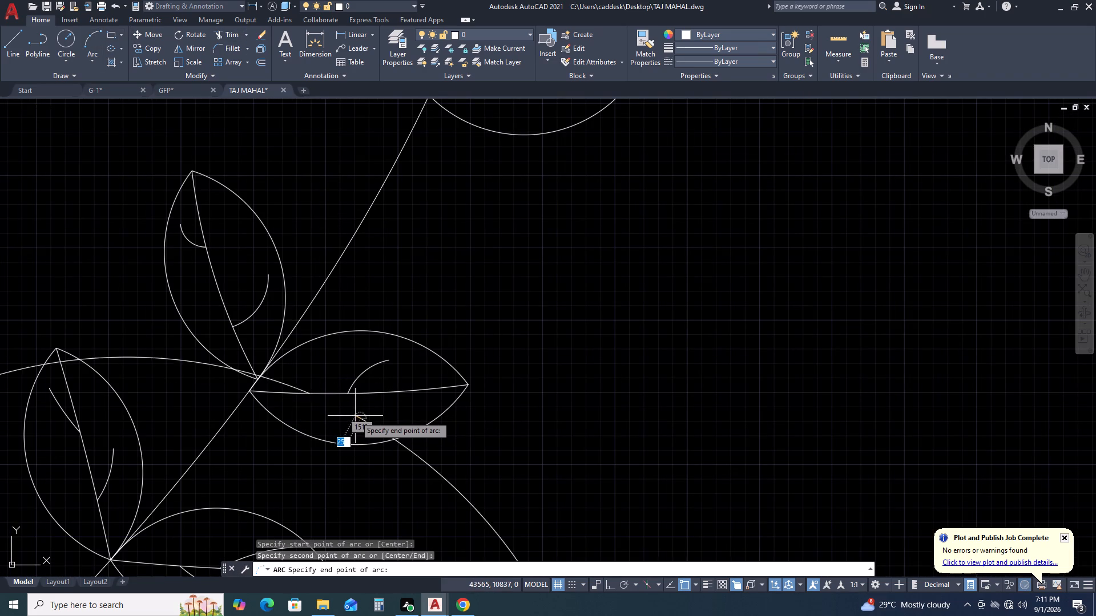
{"action": "left_click", "coordinate": [396, 412]}
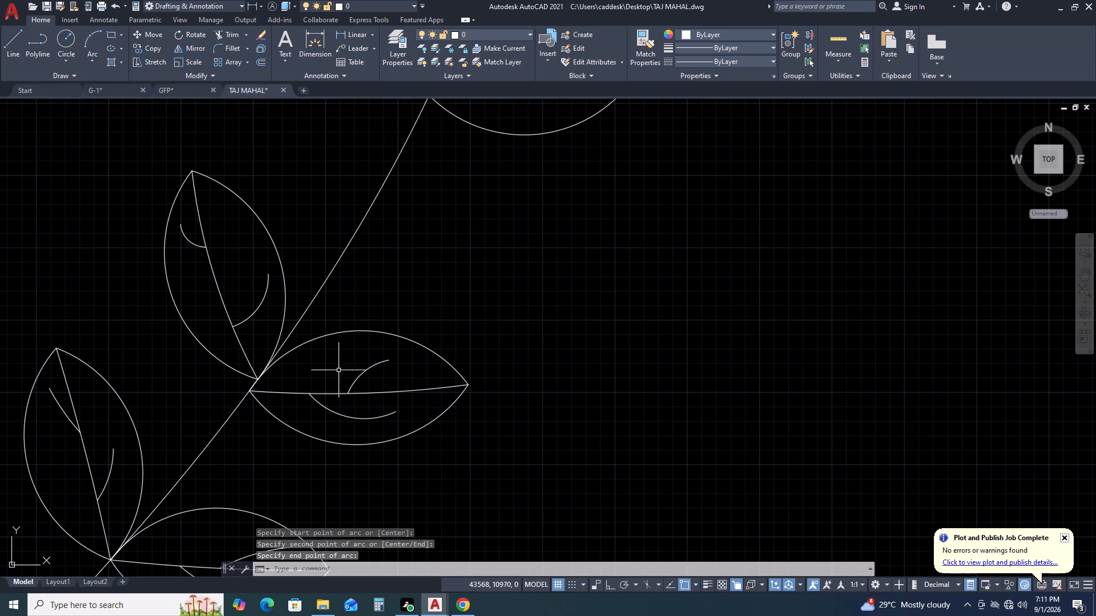
Examine the whole branch beside the Taj Mahal elevation.
{"action": "scroll", "coordinate": [256, 340], "scroll_direction": "down", "scroll_amount": 1}
{"action": "middle_click_drag", "start_coordinate": [397, 277], "coordinate": [384, 378]}
{"action": "scroll", "coordinate": [383, 392], "scroll_direction": "down", "scroll_amount": 4}
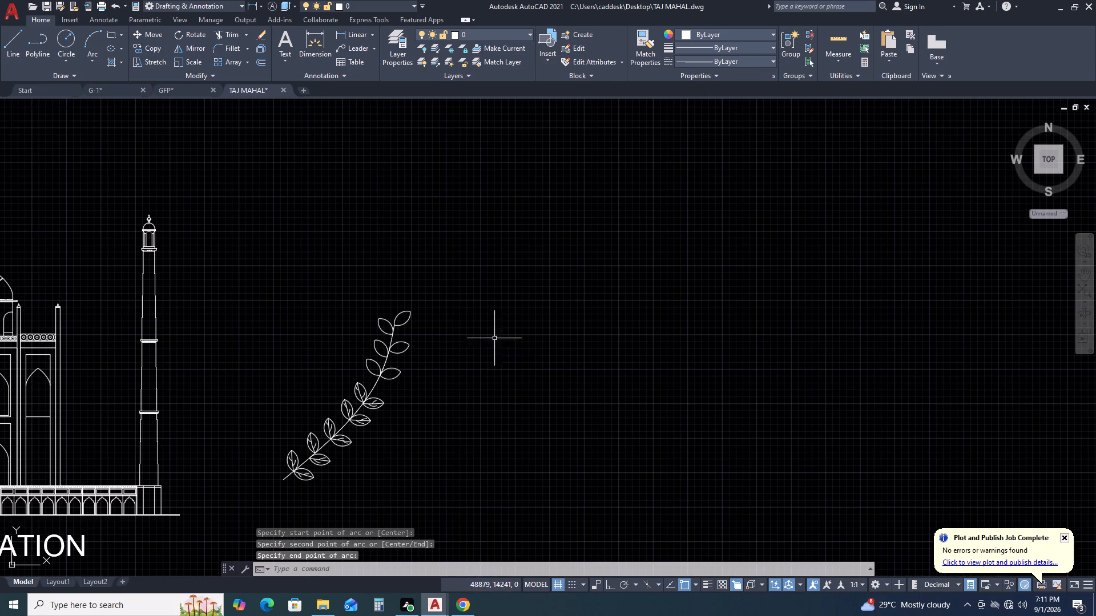
{"action": "middle_click_drag", "start_coordinate": [543, 408], "coordinate": [459, 348]}
{"action": "middle_click", "coordinate": [451, 344]}
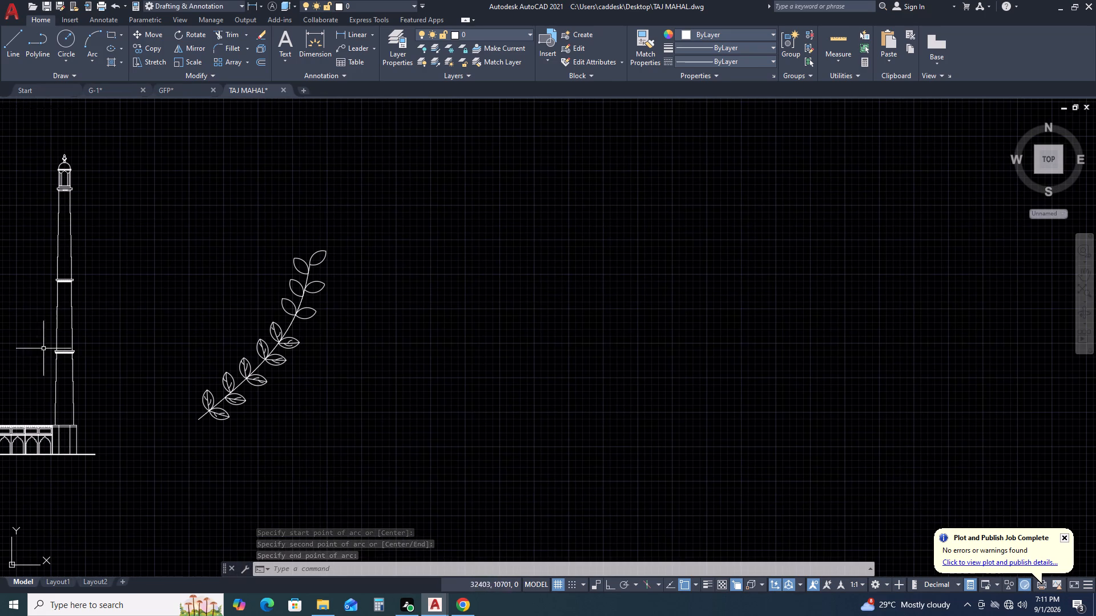
{"action": "scroll", "coordinate": [354, 323], "scroll_direction": "down", "scroll_amount": 3}
{"action": "scroll", "coordinate": [345, 320], "scroll_direction": "up", "scroll_amount": 3}
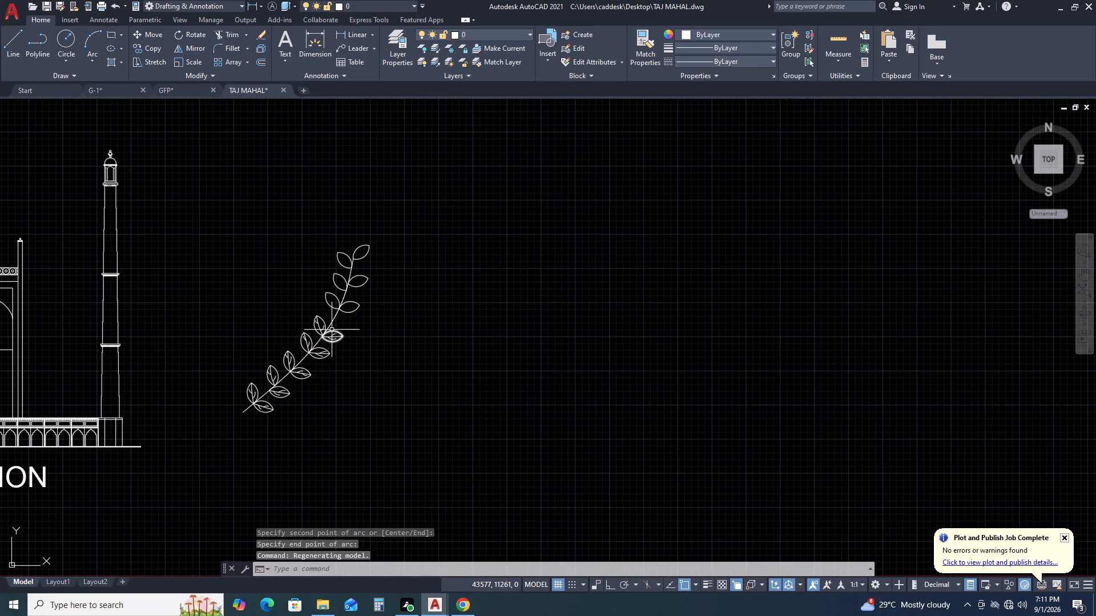
{"action": "middle_click_drag", "start_coordinate": [356, 321], "coordinate": [386, 320]}
{"action": "middle_click_drag", "start_coordinate": [401, 317], "coordinate": [433, 310]}
{"action": "scroll", "coordinate": [433, 309], "scroll_direction": "down", "scroll_amount": 1}
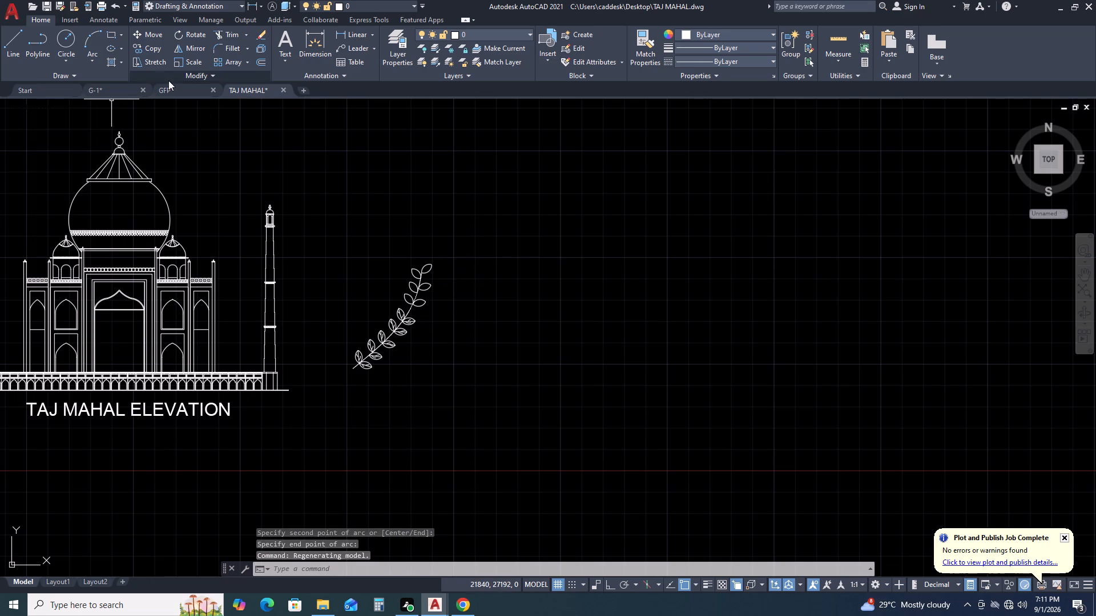
Draw a three-point arc midrib in the sixth right-hand leaf from its base through its tip, ending just beyond the tip.
{"action": "left_click", "coordinate": [97, 35]}
{"action": "scroll", "coordinate": [431, 308], "scroll_direction": "up", "scroll_amount": 3}
{"action": "scroll", "coordinate": [351, 297], "scroll_direction": "up", "scroll_amount": 1}
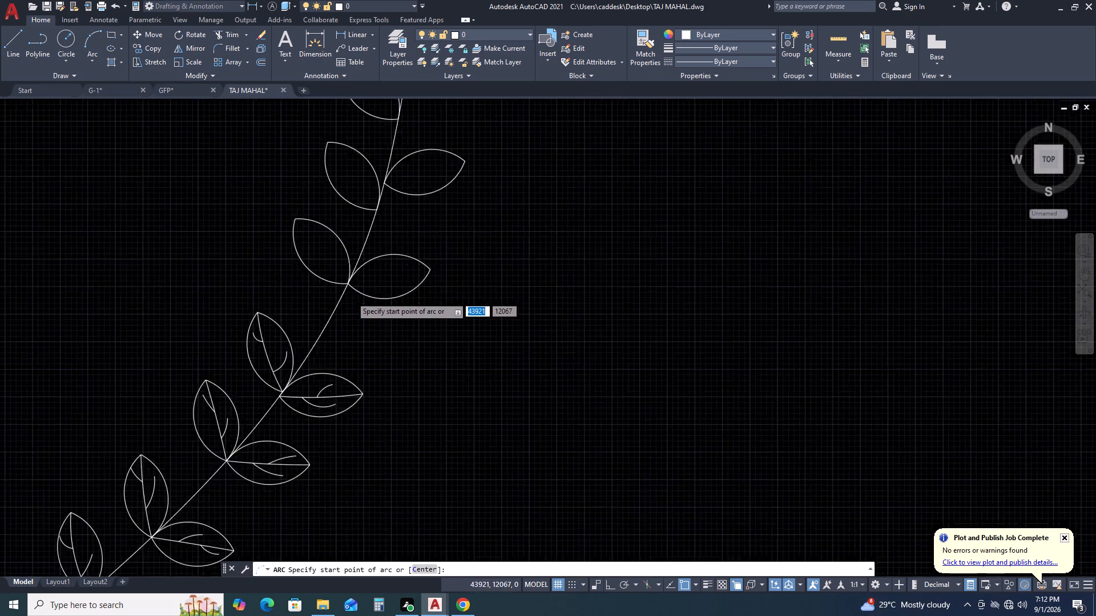
{"action": "scroll", "coordinate": [350, 295], "scroll_direction": "up", "scroll_amount": 1}
{"action": "left_click", "coordinate": [345, 279]}
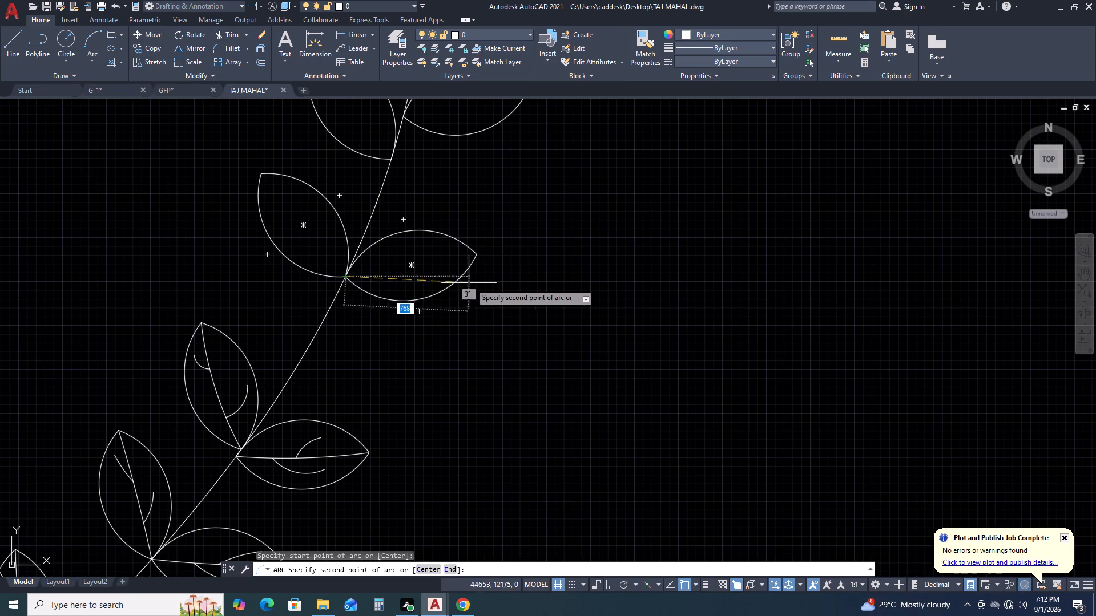
{"action": "left_click", "coordinate": [478, 257]}
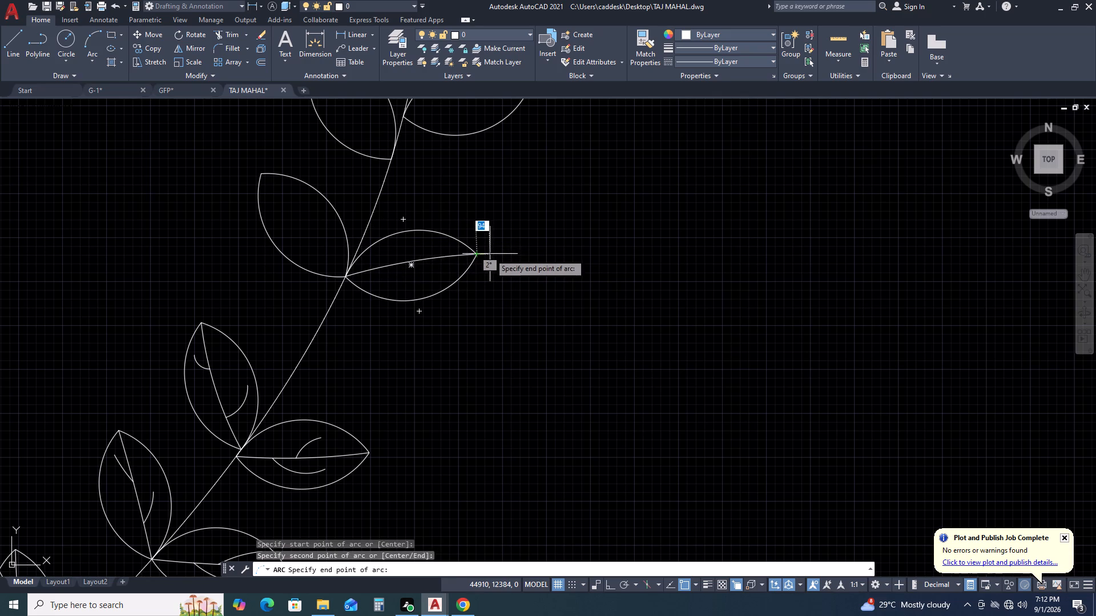
{"action": "left_click", "coordinate": [490, 254]}
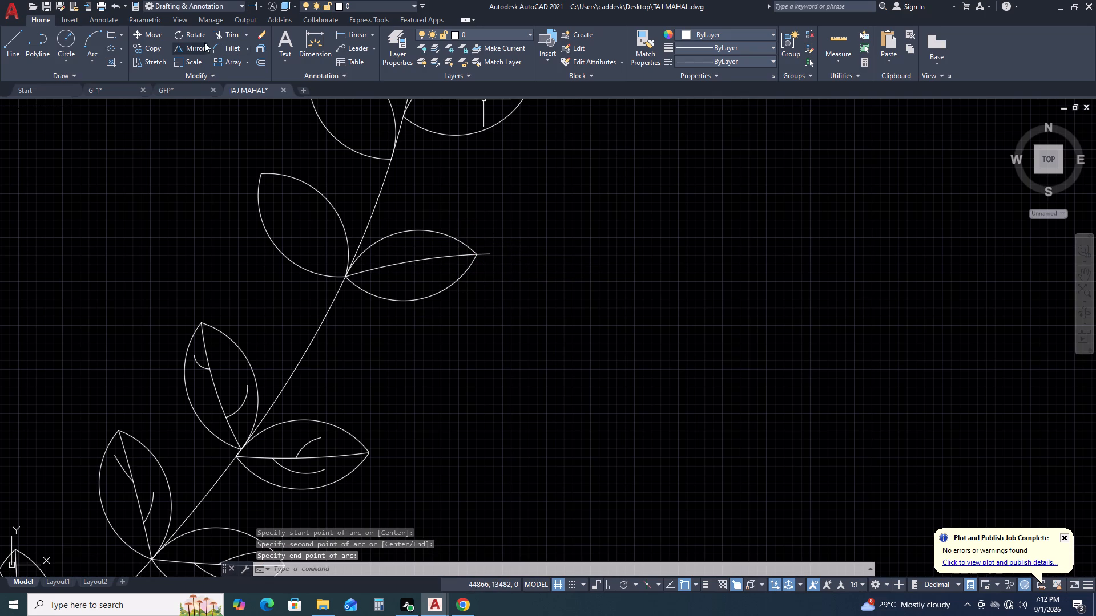
Trim the part of the midrib arc that extends beyond the sixth right-hand leaf's tip.
{"action": "left_click", "coordinate": [229, 38]}
{"action": "left_click", "coordinate": [483, 253]}
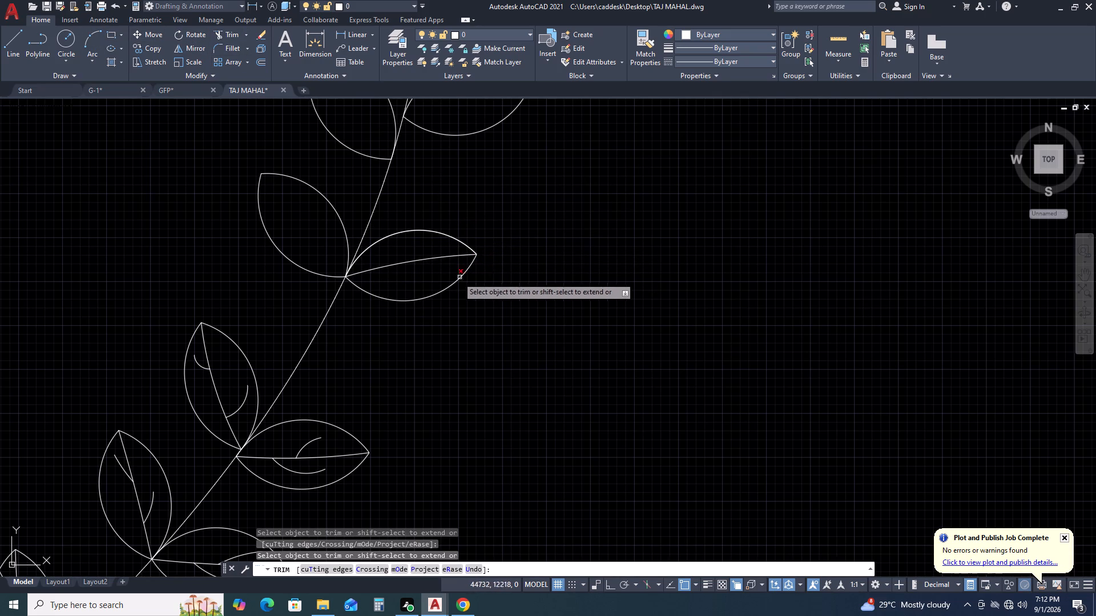
Draw a three-point arc vein in the sixth right-hand leaf's upper half, rising from the midrib and curving toward the tip.
{"action": "left_click", "coordinate": [89, 43]}
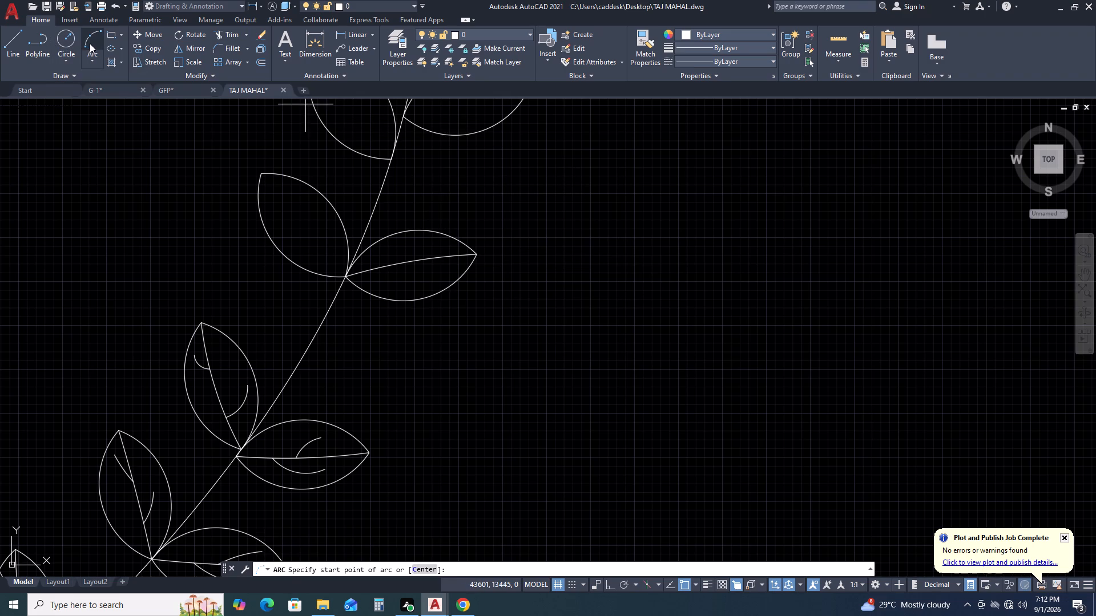
{"action": "scroll", "coordinate": [411, 253], "scroll_direction": "up", "scroll_amount": 2}
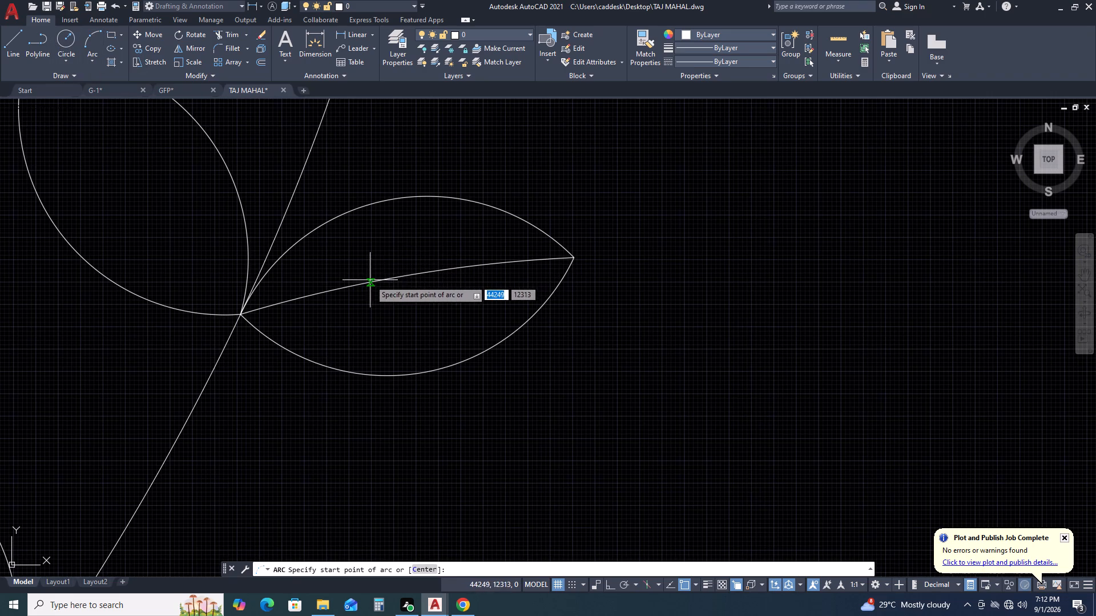
{"action": "left_click", "coordinate": [366, 281]}
{"action": "left_click", "coordinate": [415, 245]}
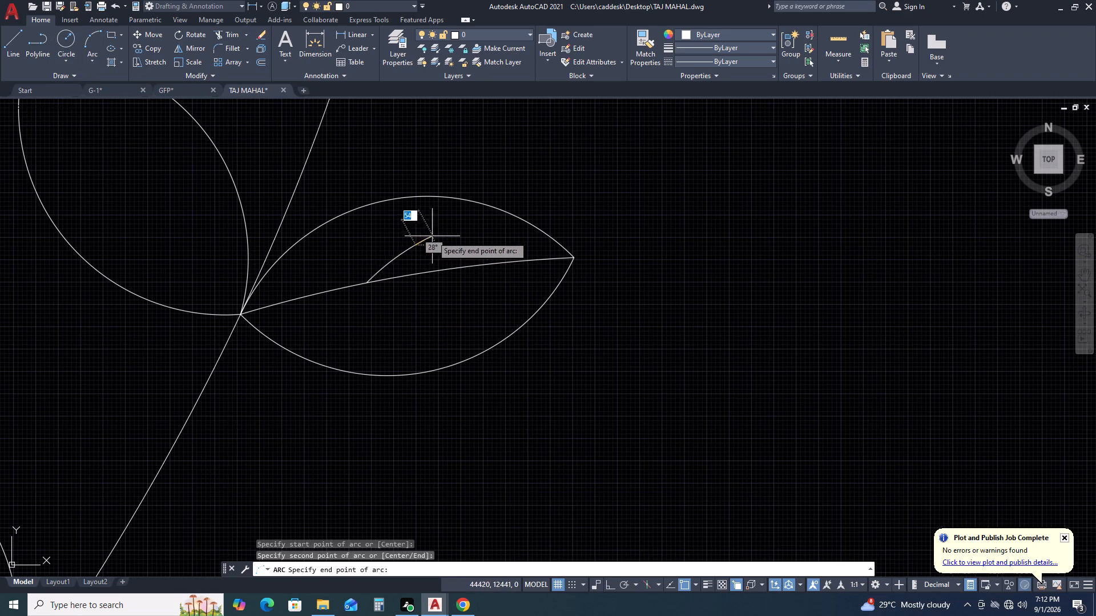
{"action": "left_click", "coordinate": [459, 244]}
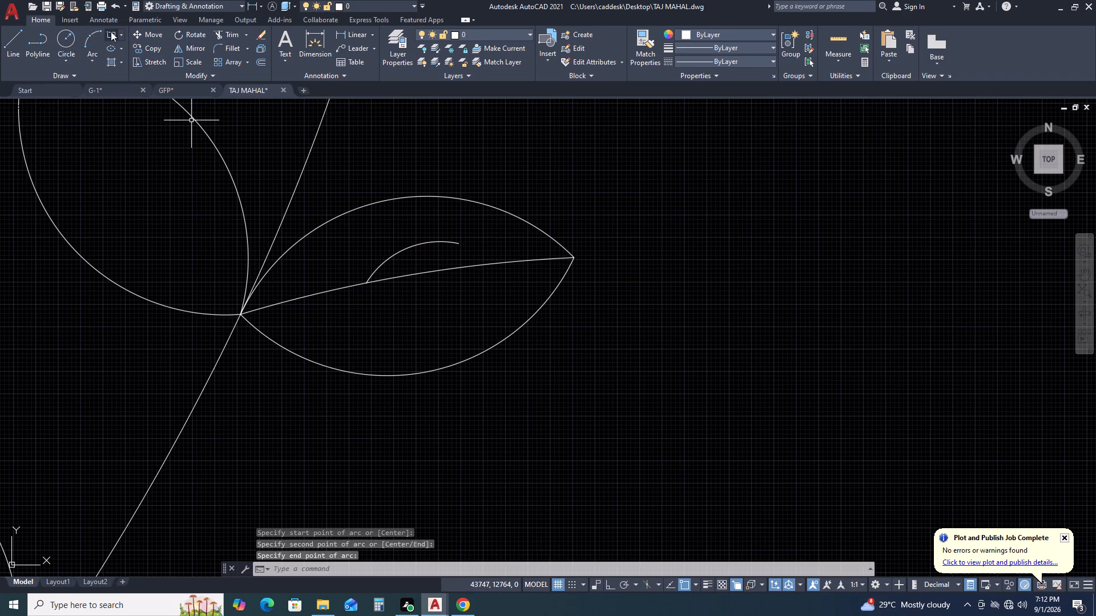
Draw a three-point arc vein in the sixth right-hand leaf's lower half, starting on the midrib near the base and bowing downward toward the tip.
{"action": "left_click", "coordinate": [92, 43]}
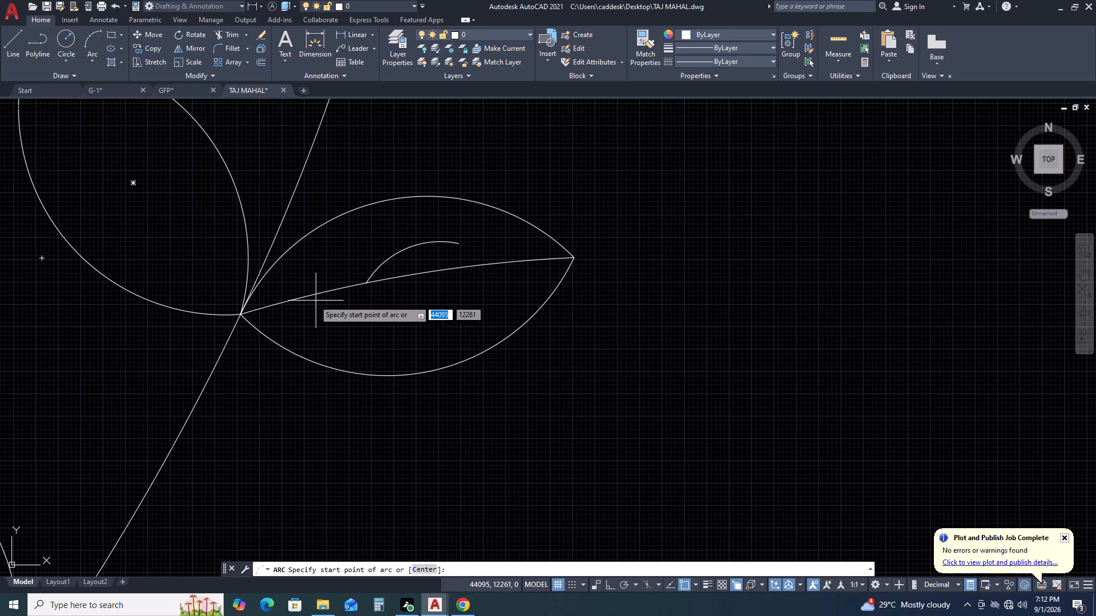
{"action": "left_click", "coordinate": [303, 298]}
{"action": "left_click", "coordinate": [443, 317]}
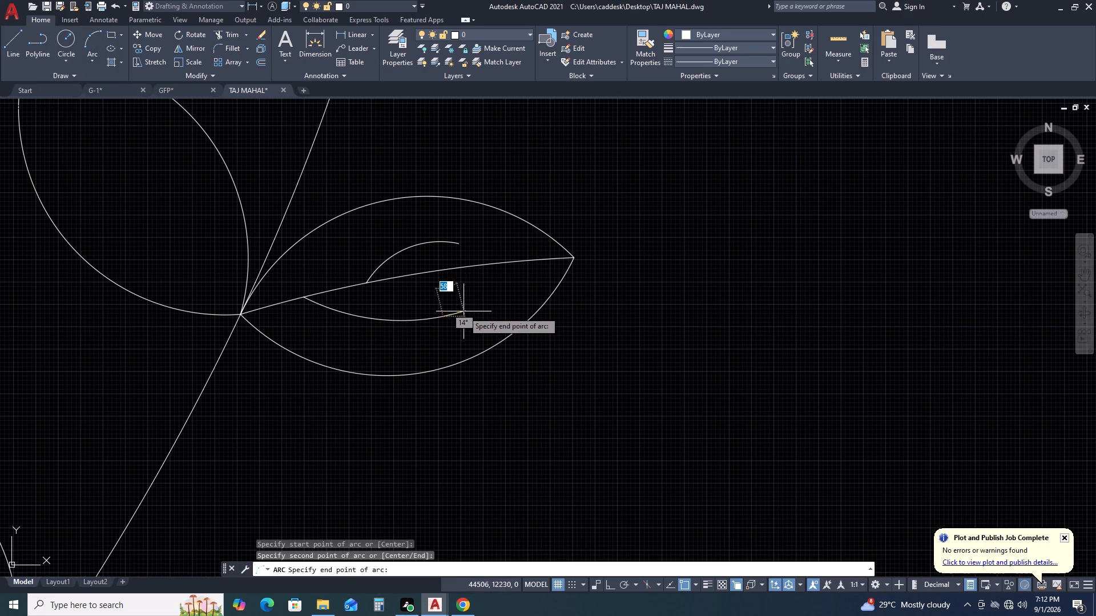
{"action": "left_click", "coordinate": [466, 307]}
Draw a three-point arc midrib in the left-hand leaf opposite the sixth right-hand leaf, from its base through its tip, ending just beyond it.
{"action": "scroll", "coordinate": [313, 368], "scroll_direction": "down", "scroll_amount": 3}
{"action": "middle_click_drag", "start_coordinate": [229, 333], "coordinate": [350, 364]}
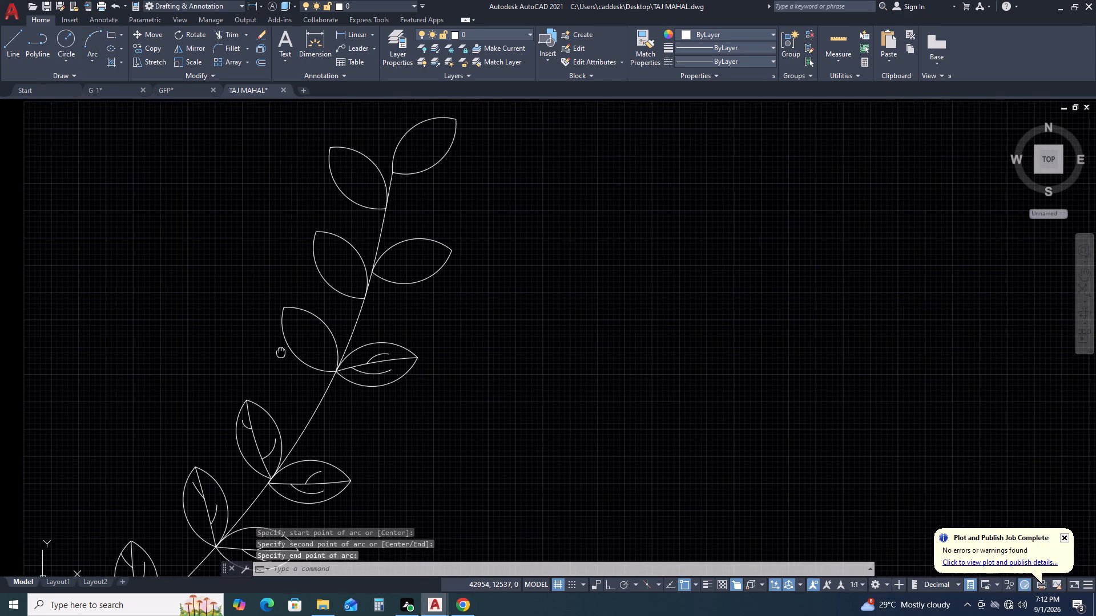
{"action": "middle_click_drag", "start_coordinate": [350, 364], "coordinate": [456, 366]}
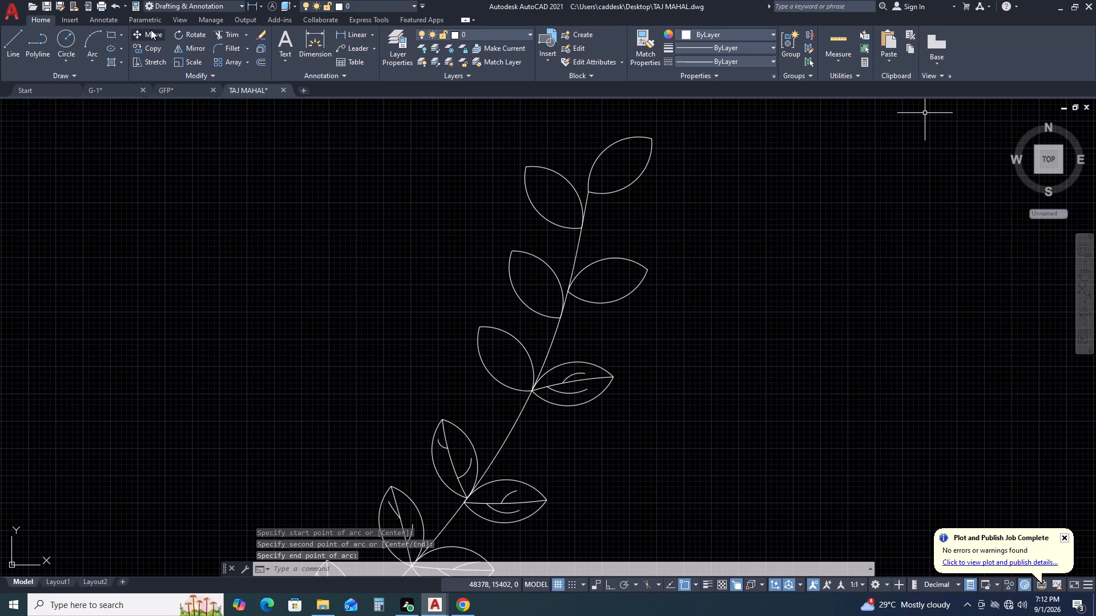
{"action": "left_click", "coordinate": [95, 46]}
{"action": "scroll", "coordinate": [513, 380], "scroll_direction": "up", "scroll_amount": 1}
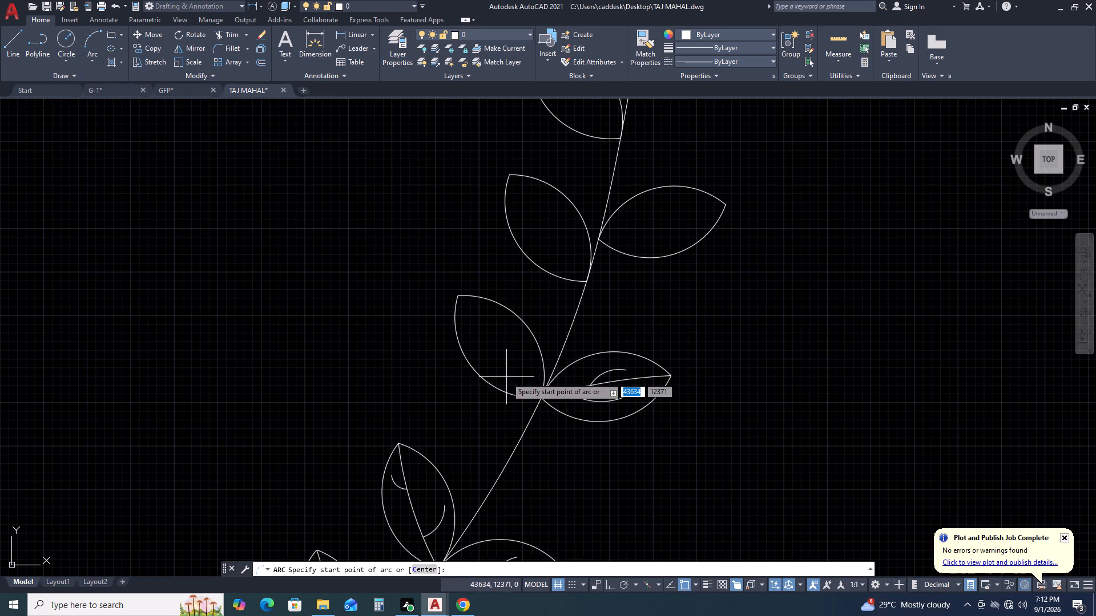
{"action": "left_click", "coordinate": [542, 398]}
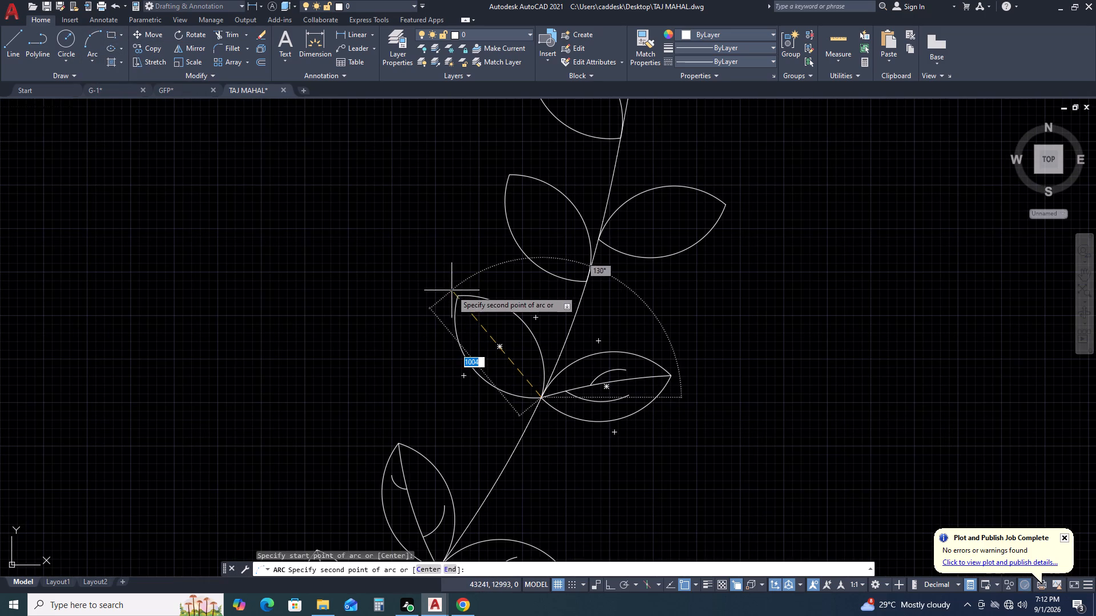
{"action": "left_click", "coordinate": [460, 297]}
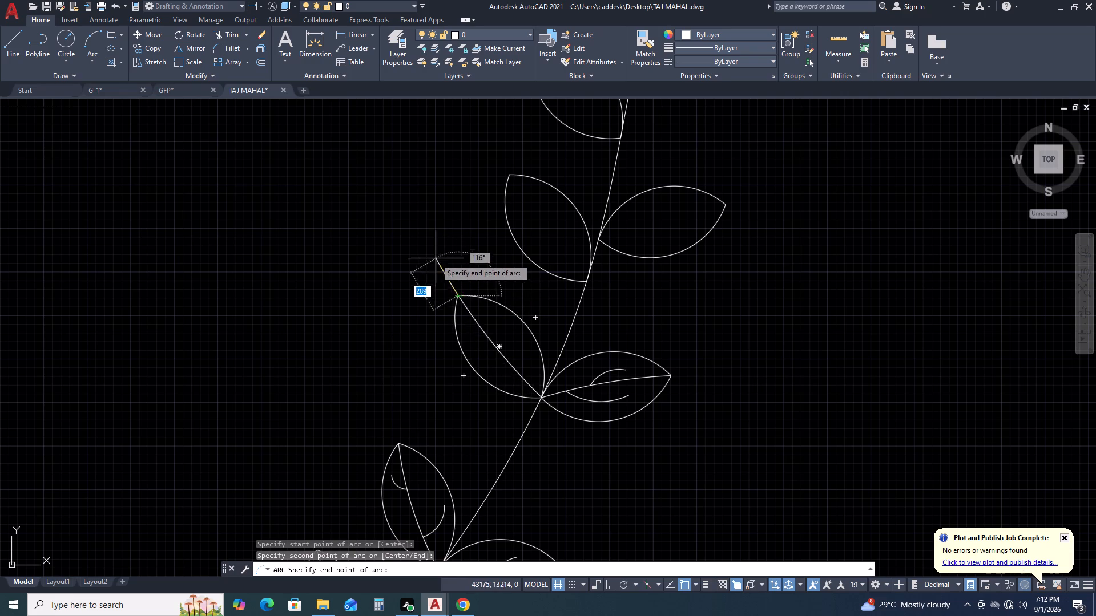
{"action": "left_click", "coordinate": [433, 247]}
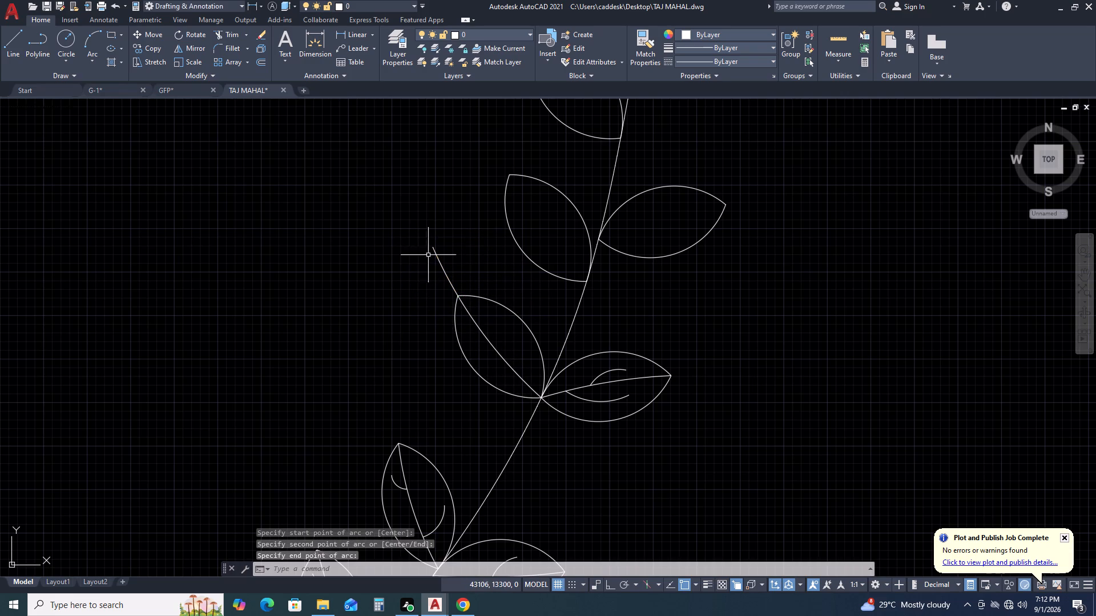
Trim the part of the midrib arc that extends beyond the tip of the left-hand leaf opposite the sixth right-hand leaf.
{"action": "left_click", "coordinate": [229, 36]}
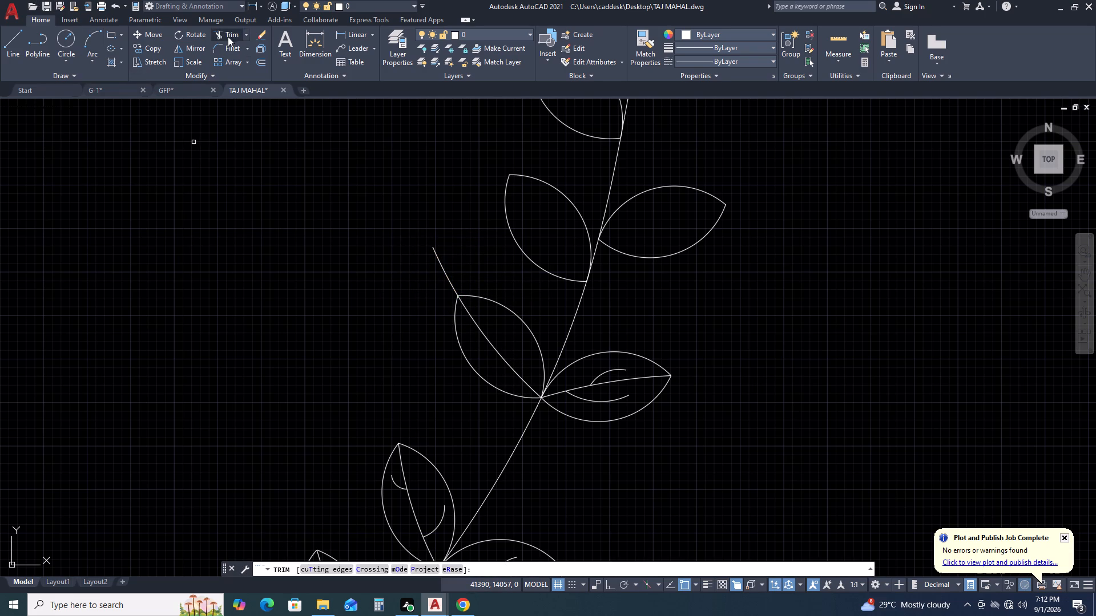
{"action": "left_click", "coordinate": [442, 261]}
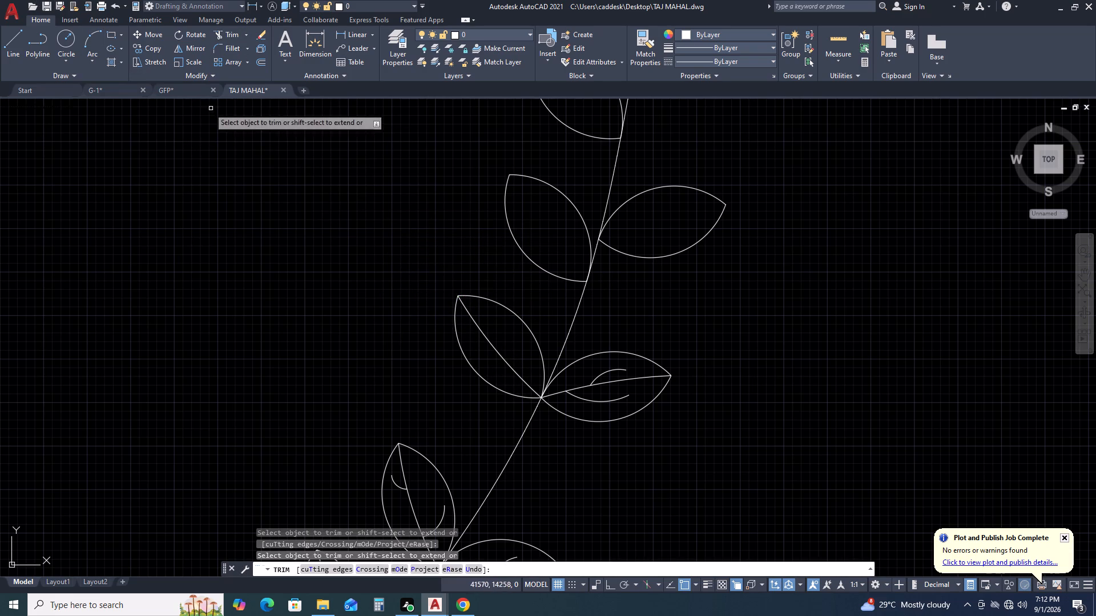
Draw a three-point arc vein in that left-hand leaf's half nearest the stem, rising from the lower midrib.
{"action": "left_click", "coordinate": [86, 38]}
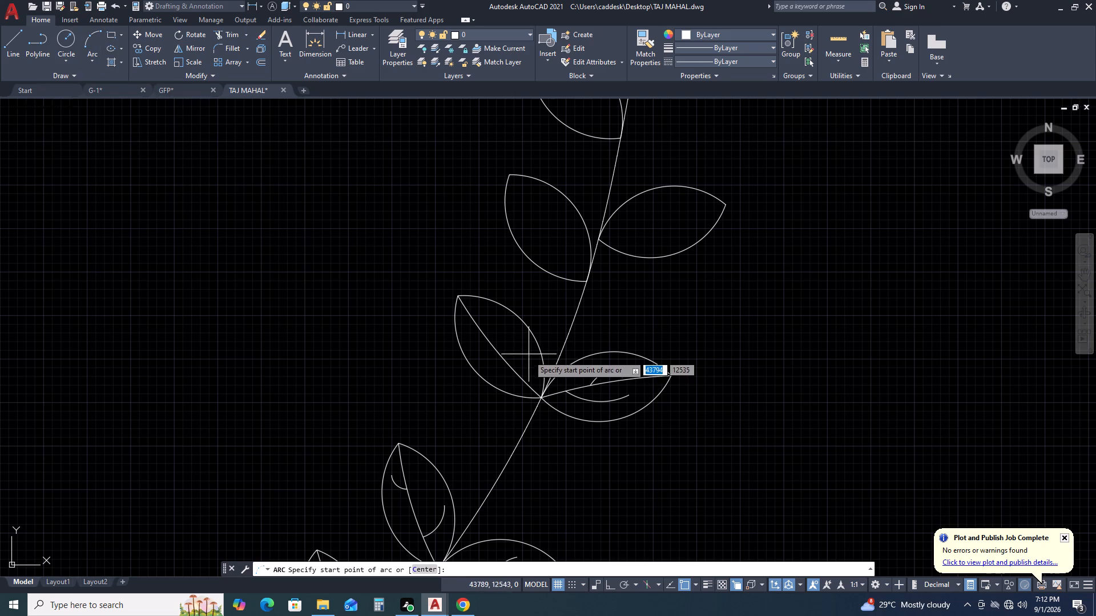
{"action": "left_click", "coordinate": [512, 371]}
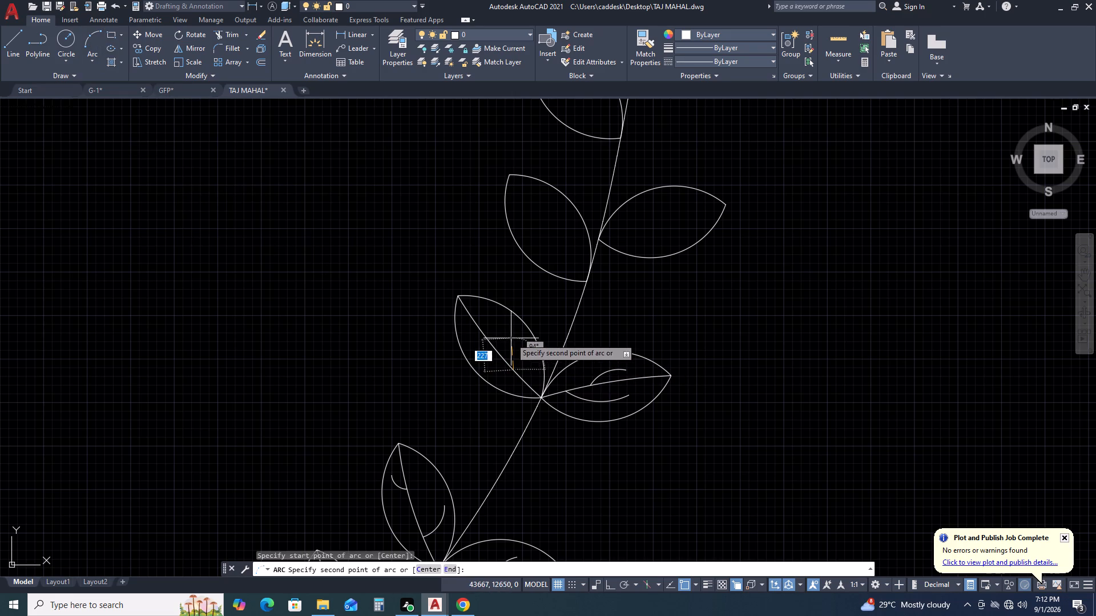
{"action": "left_click", "coordinate": [511, 338]}
{"action": "left_click", "coordinate": [506, 322]}
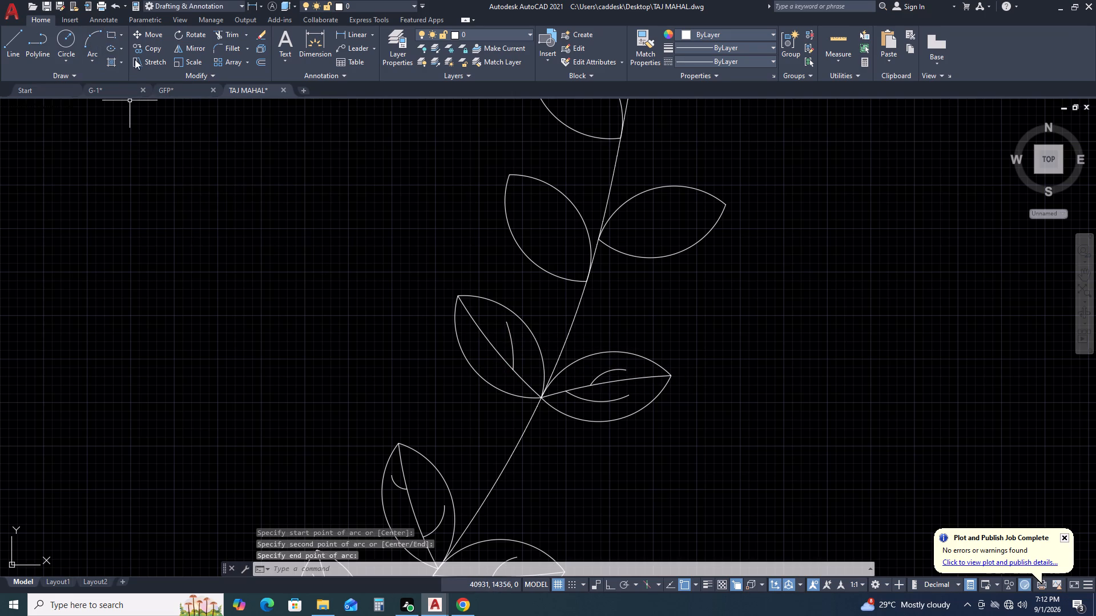
Draw a short three-point arc vein in the same leaf's outer half, starting on the midrib nearer the tip.
{"action": "left_click", "coordinate": [96, 39]}
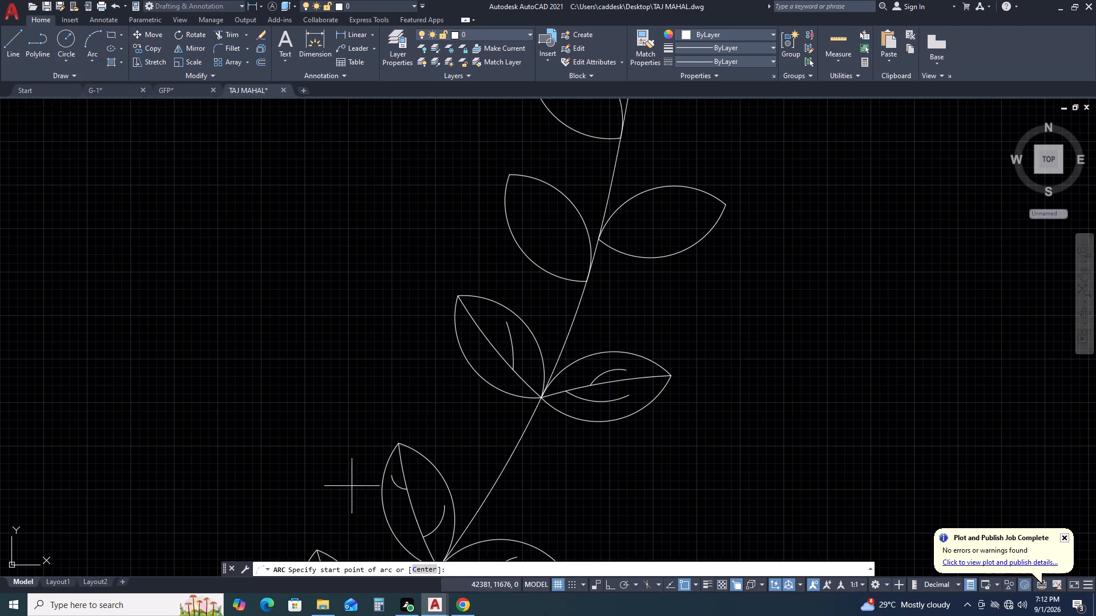
{"action": "left_click", "coordinate": [489, 339]}
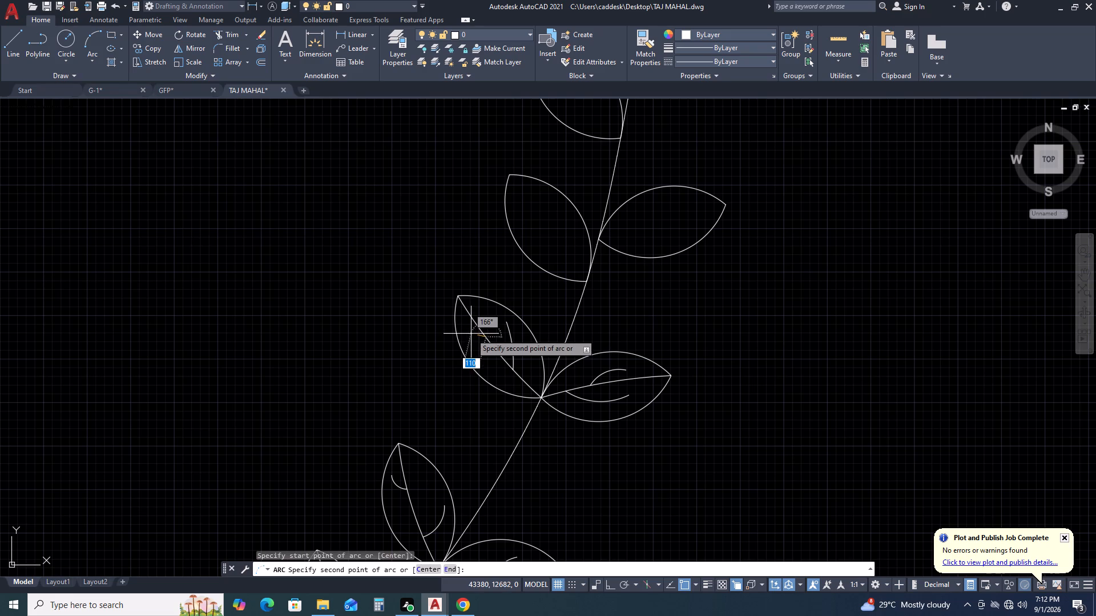
{"action": "left_click", "coordinate": [469, 331]}
{"action": "left_click", "coordinate": [467, 322]}
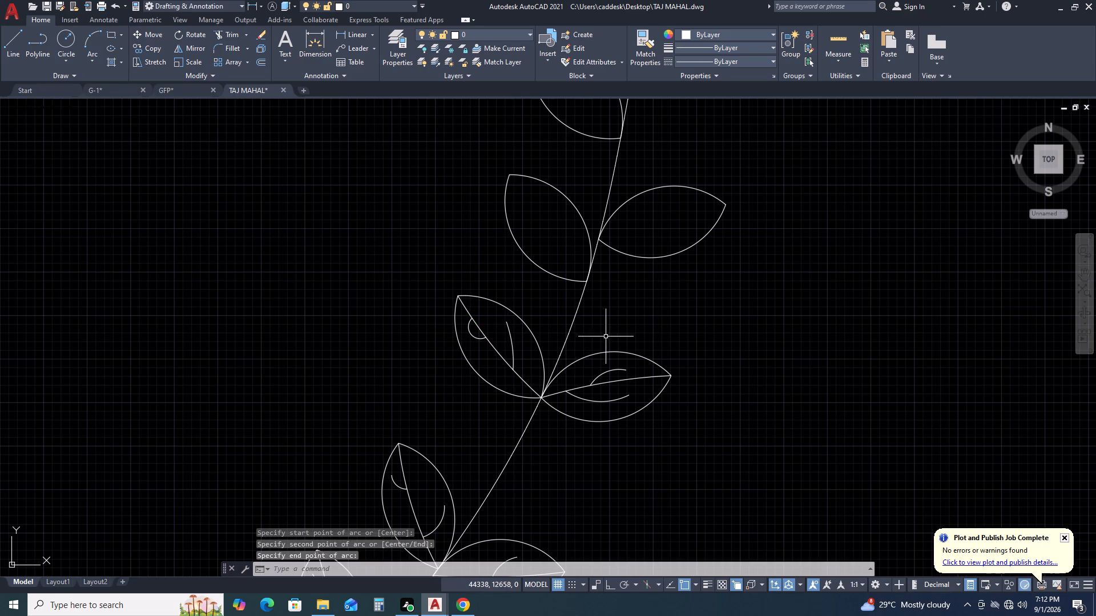
Stretch the short outer vein's upper end off the midrib toward the leaf's outer edge, giving it a radius of about 140.
{"action": "middle_click_drag", "start_coordinate": [603, 335], "coordinate": [505, 354]}
{"action": "scroll", "coordinate": [380, 362], "scroll_direction": "up", "scroll_amount": 2}
{"action": "left_click", "coordinate": [360, 319]}
{"action": "left_click", "coordinate": [349, 312]}
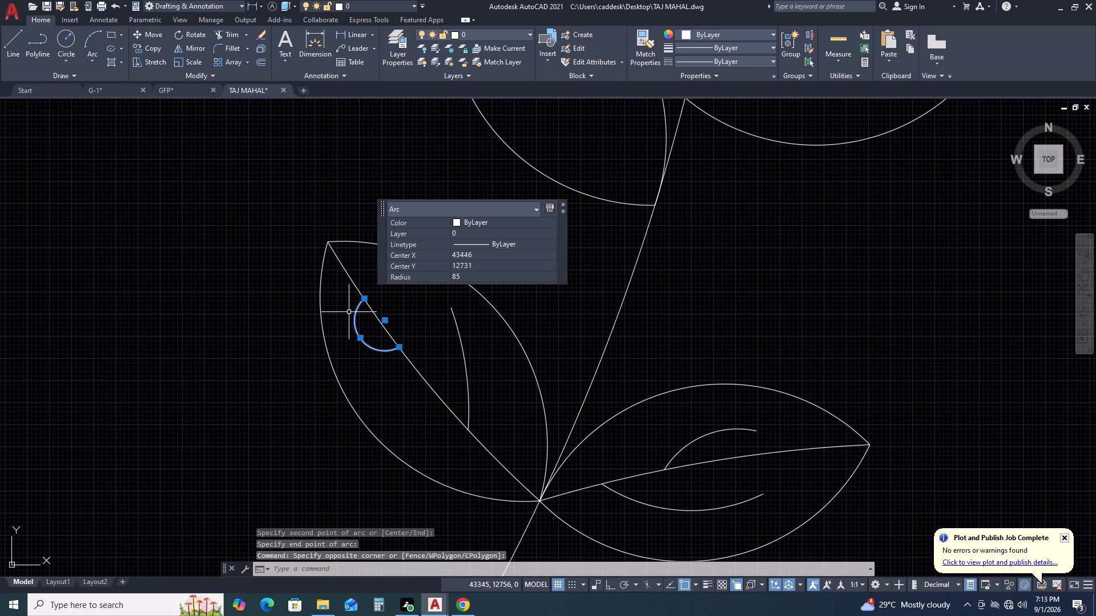
{"action": "middle_click_drag", "start_coordinate": [354, 422], "coordinate": [362, 479]}
{"action": "scroll", "coordinate": [375, 371], "scroll_direction": "up", "scroll_amount": 2}
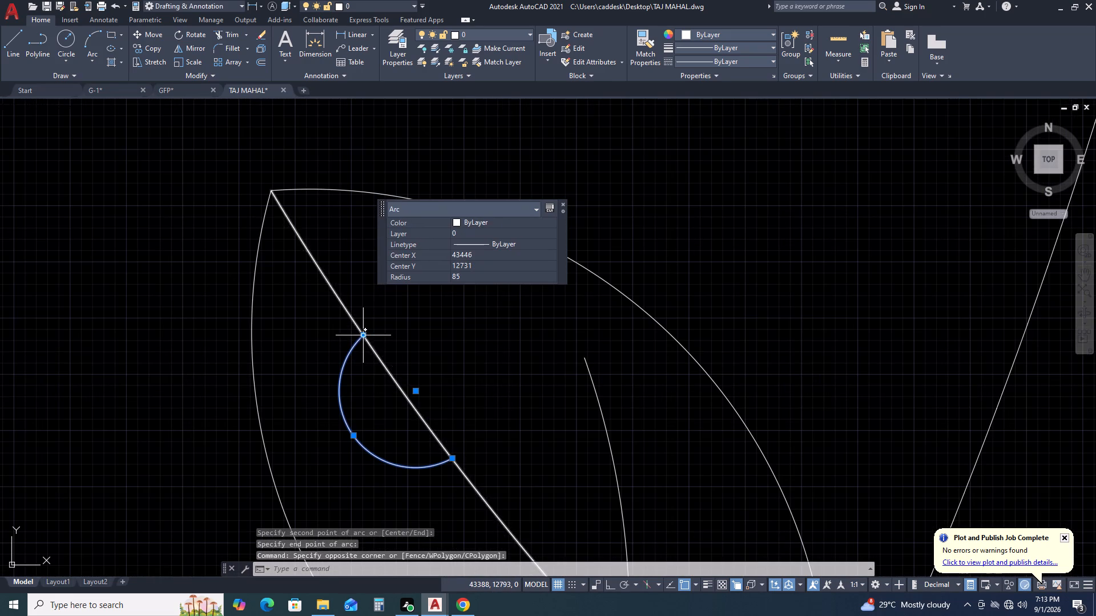
{"action": "left_click", "coordinate": [361, 334]}
{"action": "left_click", "coordinate": [305, 359]}
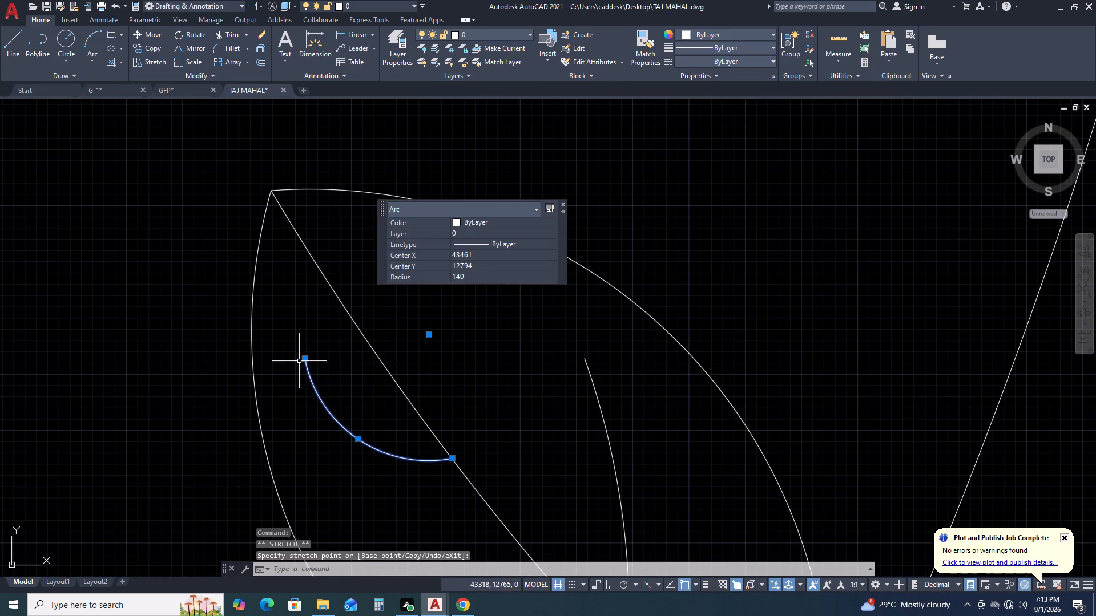
Draw a nearly straight three-point arc midrib in the next left-hand leaf up the branch, from its base through its tip, ending beyond it.
{"action": "scroll", "coordinate": [301, 366], "scroll_direction": "down", "scroll_amount": 2}
{"action": "scroll", "coordinate": [430, 383], "scroll_direction": "down", "scroll_amount": 1}
{"action": "middle_click_drag", "start_coordinate": [433, 422], "coordinate": [374, 438]}
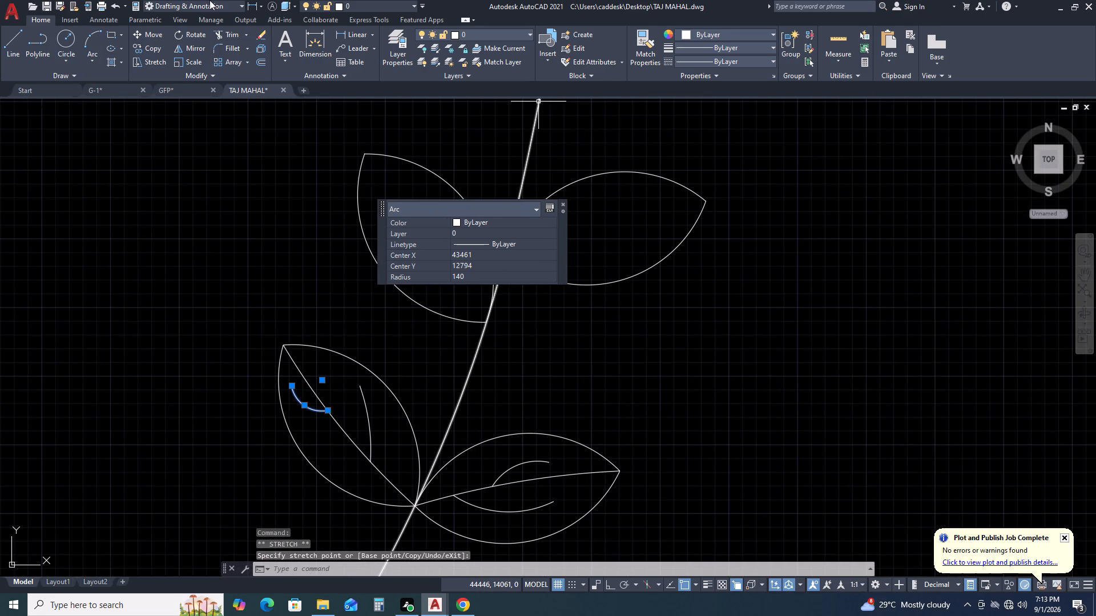
{"action": "left_click", "coordinate": [84, 34]}
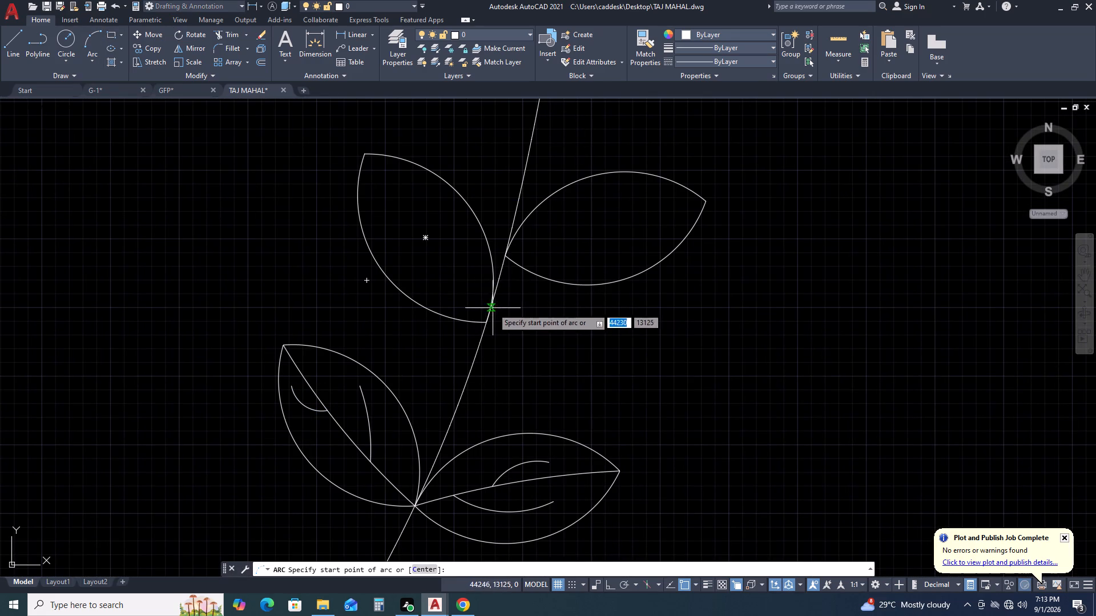
{"action": "left_click", "coordinate": [486, 323]}
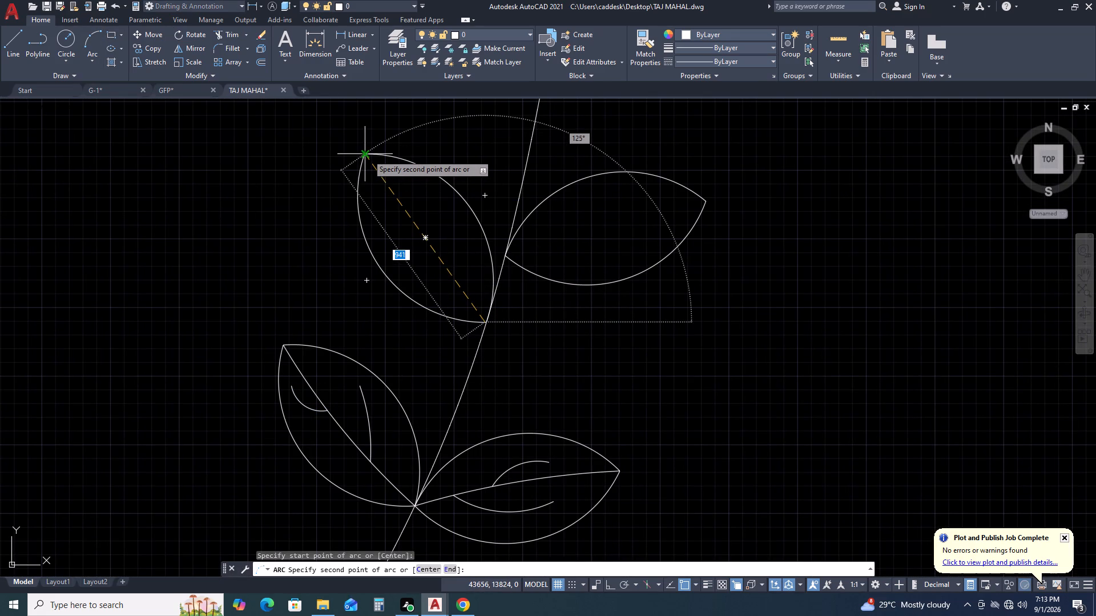
{"action": "left_click", "coordinate": [368, 155]}
{"action": "middle_click_drag", "start_coordinate": [373, 176], "coordinate": [303, 360]}
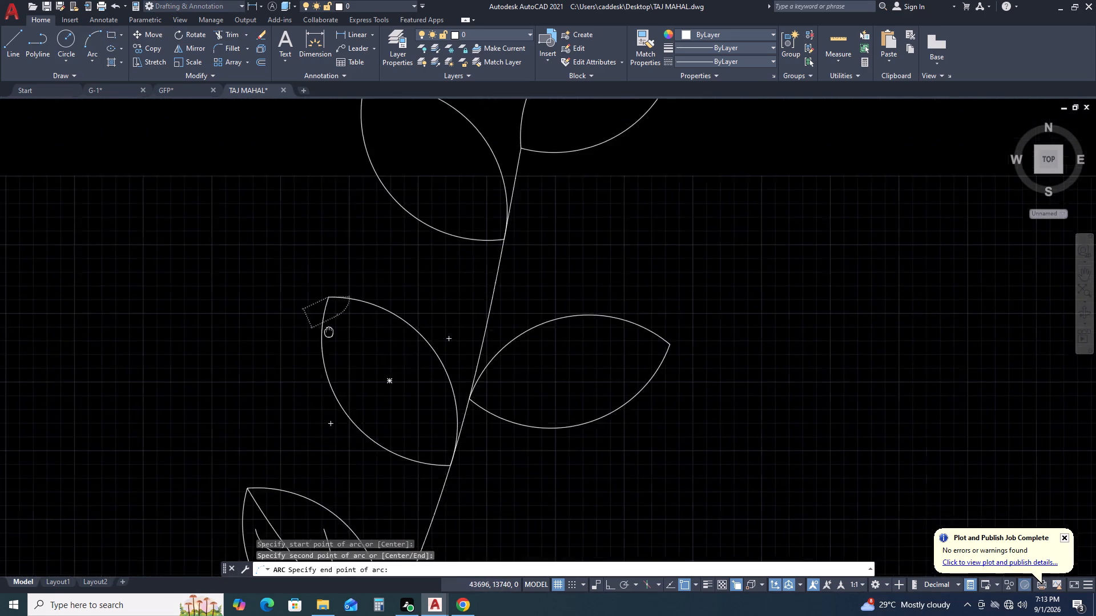
{"action": "middle_click_drag", "start_coordinate": [303, 360], "coordinate": [299, 363]}
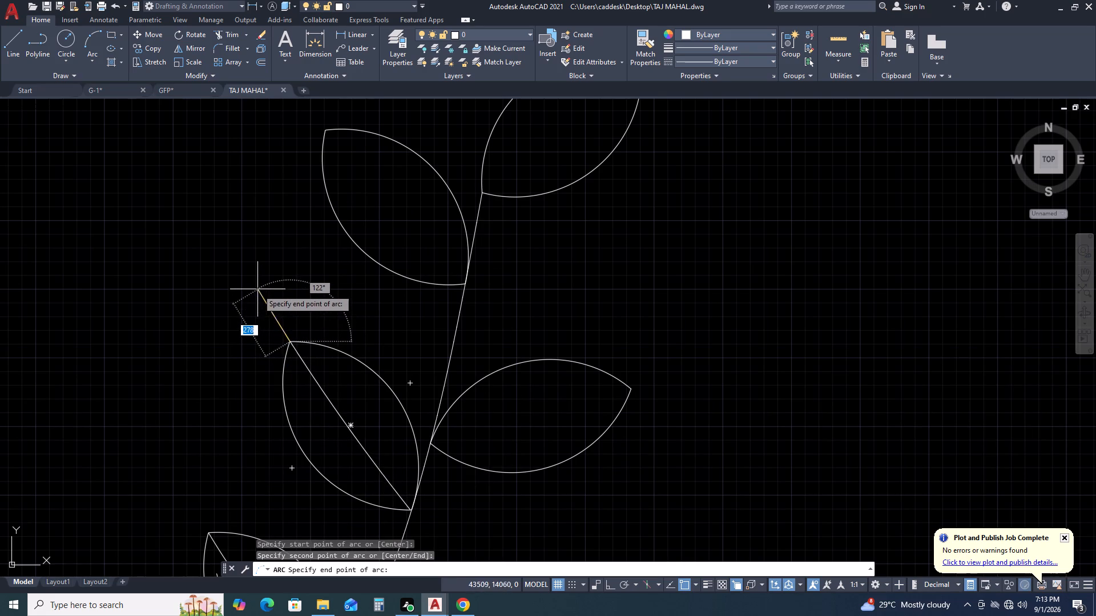
{"action": "left_click", "coordinate": [245, 281]}
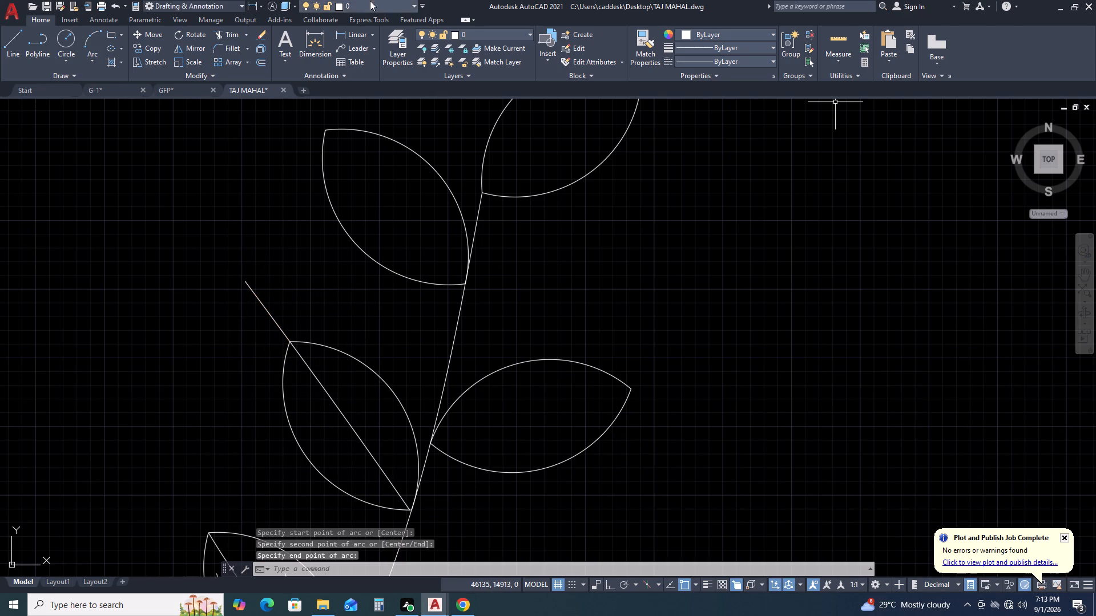
Trim the part of the new midrib that extends beyond this left-hand leaf's tip.
{"action": "left_click", "coordinate": [233, 42]}
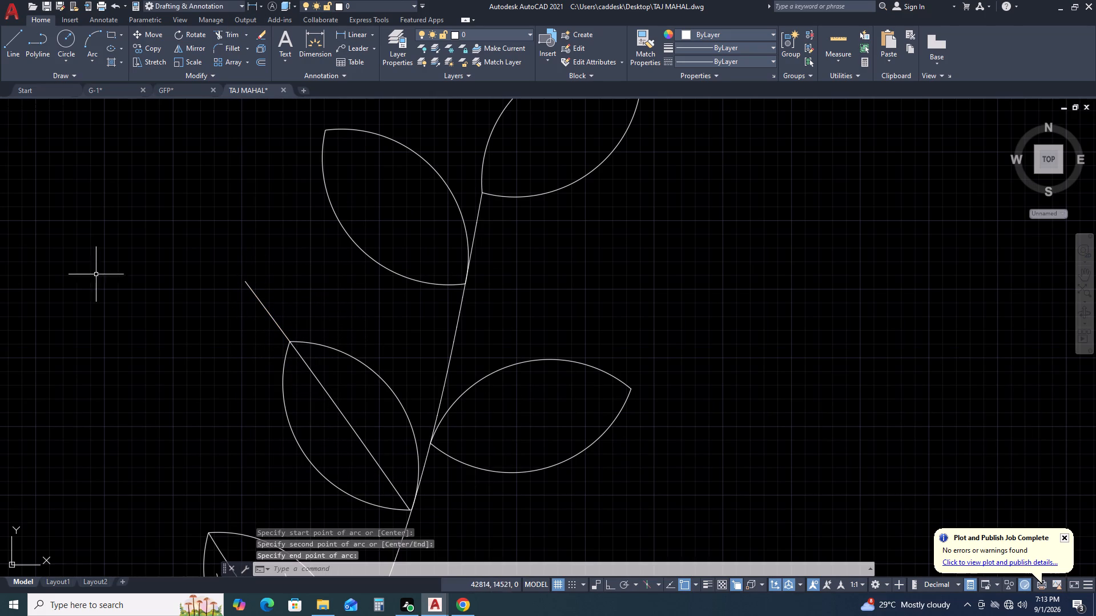
{"action": "left_click", "coordinate": [235, 33]}
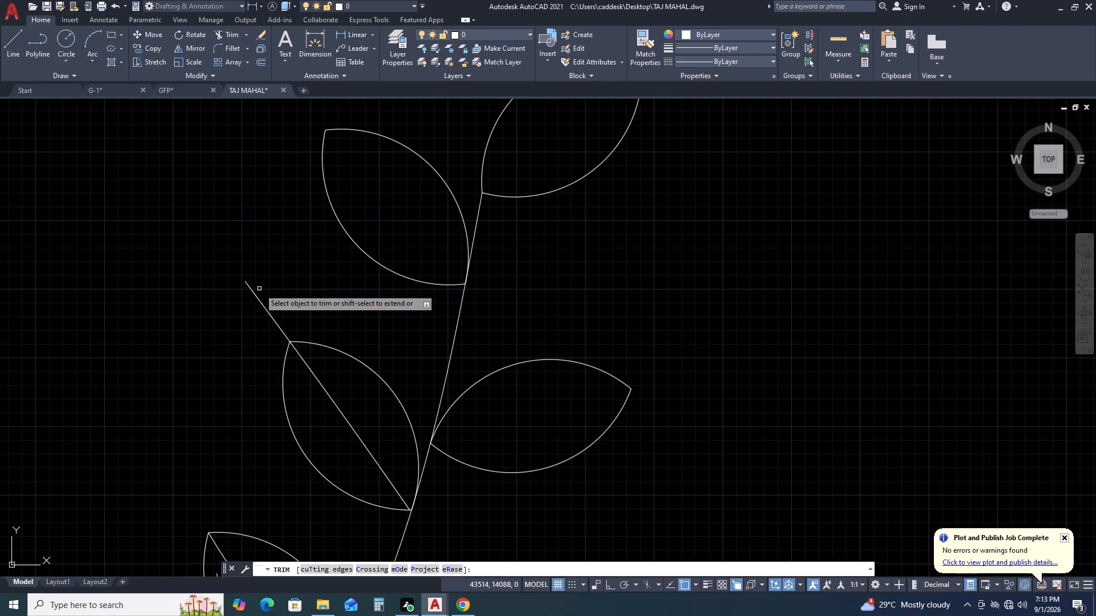
{"action": "left_click", "coordinate": [262, 299]}
{"action": "left_click", "coordinate": [252, 302]}
Draw a three-point arc vein in this left-hand leaf's half nearest the stem, rising from the midrib near the base.
{"action": "scroll", "coordinate": [292, 259], "scroll_direction": "down", "scroll_amount": 3}
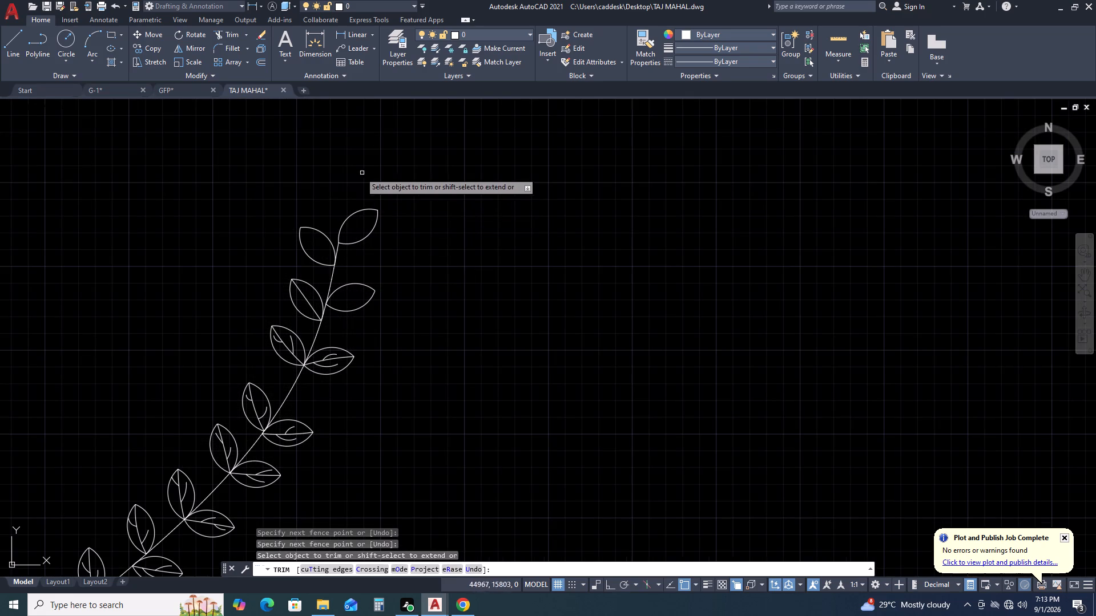
{"action": "left_click", "coordinate": [87, 31]}
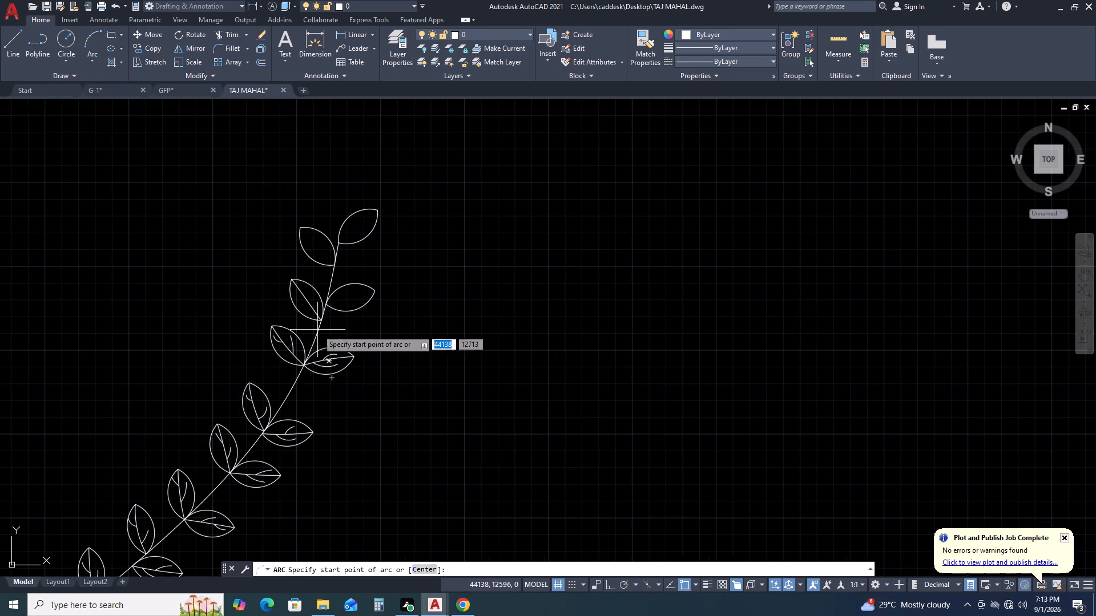
{"action": "scroll", "coordinate": [320, 312], "scroll_direction": "up", "scroll_amount": 2}
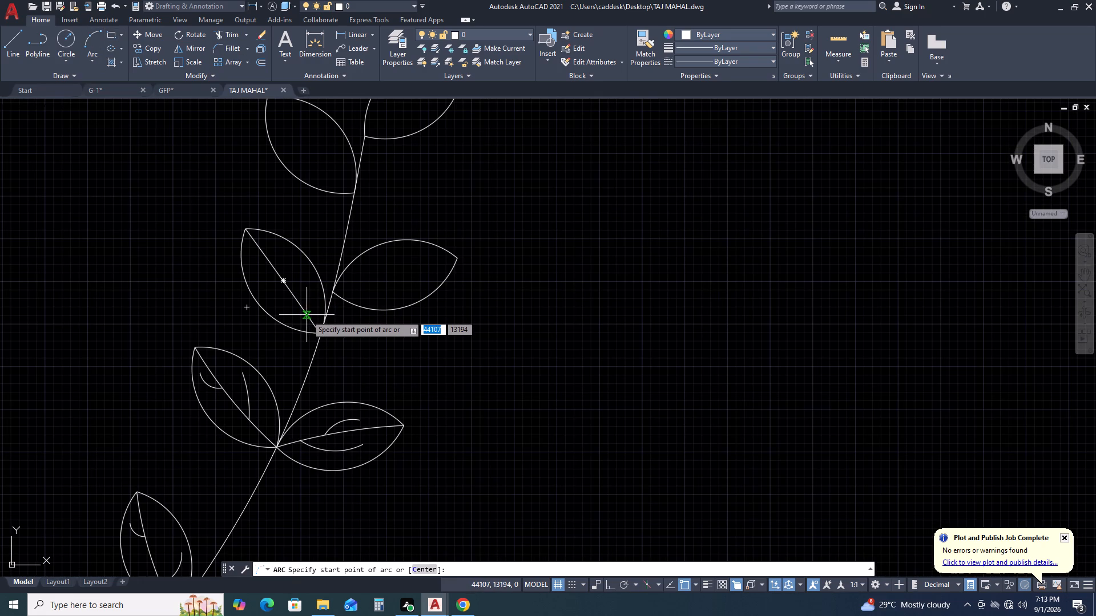
{"action": "left_click", "coordinate": [307, 315]}
{"action": "left_click", "coordinate": [311, 286]}
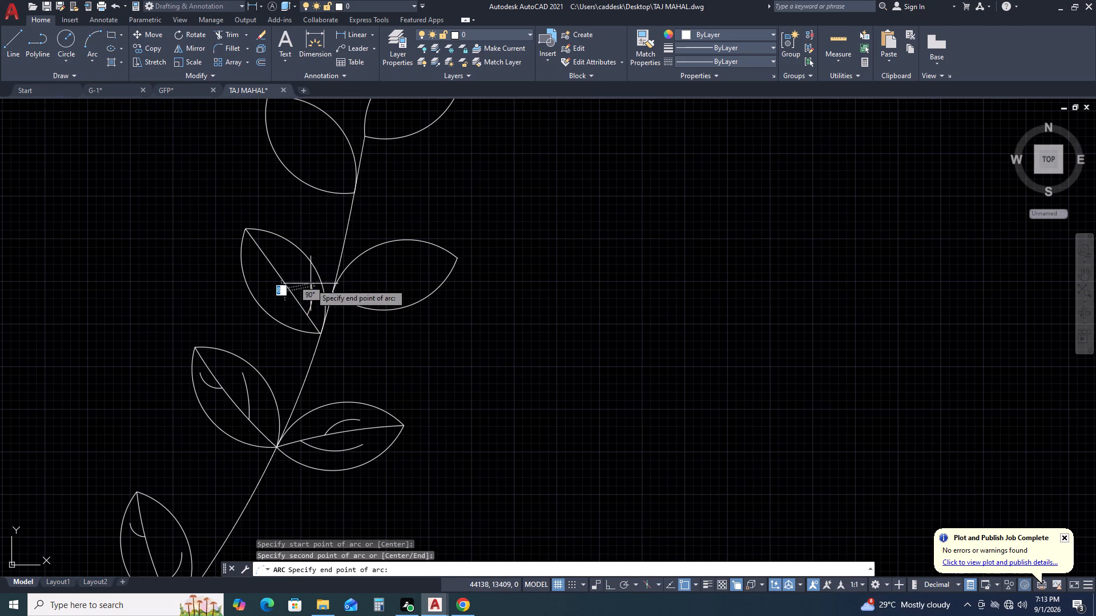
{"action": "scroll", "coordinate": [304, 277], "scroll_direction": "up", "scroll_amount": 1}
{"action": "left_click", "coordinate": [305, 270]}
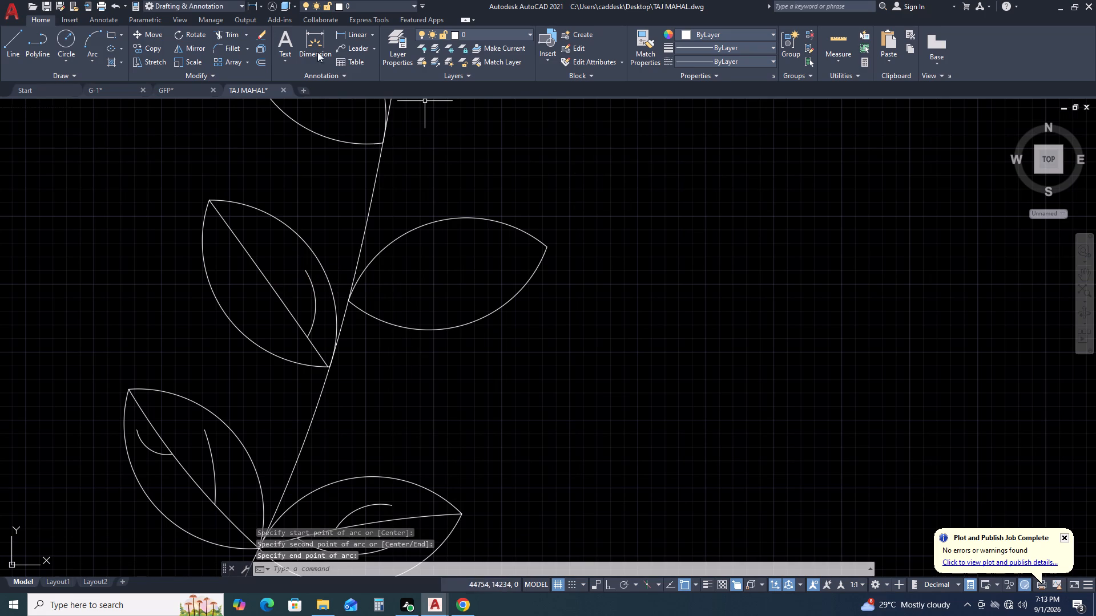
Draw a three-point arc vein in the same leaf's outer half, from the middle of the midrib curving up toward the outer edge.
{"action": "left_click", "coordinate": [96, 35]}
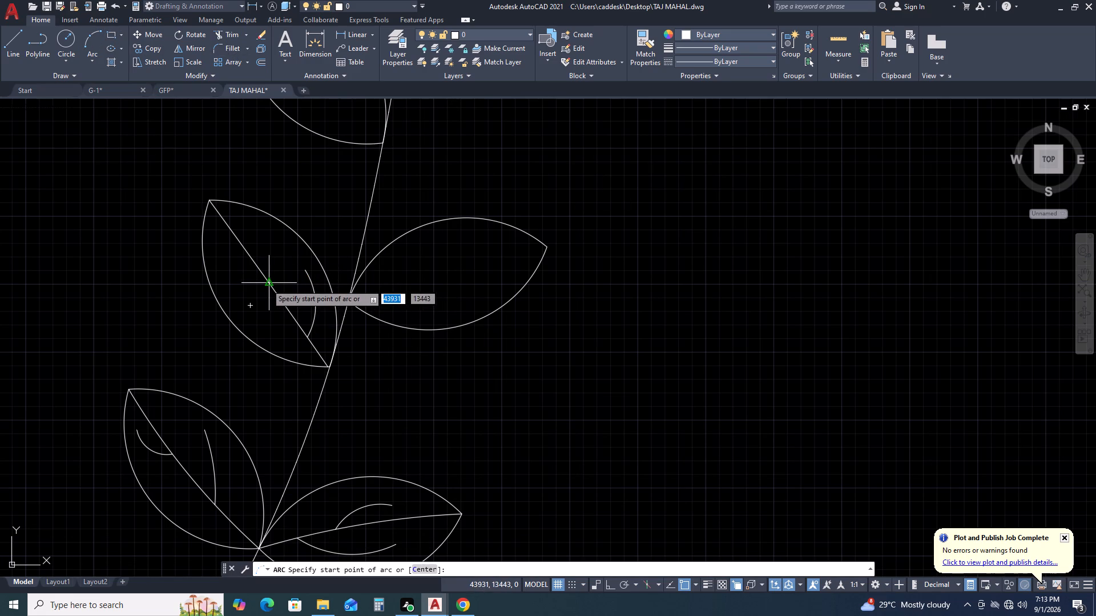
{"action": "left_click", "coordinate": [267, 284]}
{"action": "left_click", "coordinate": [232, 278]}
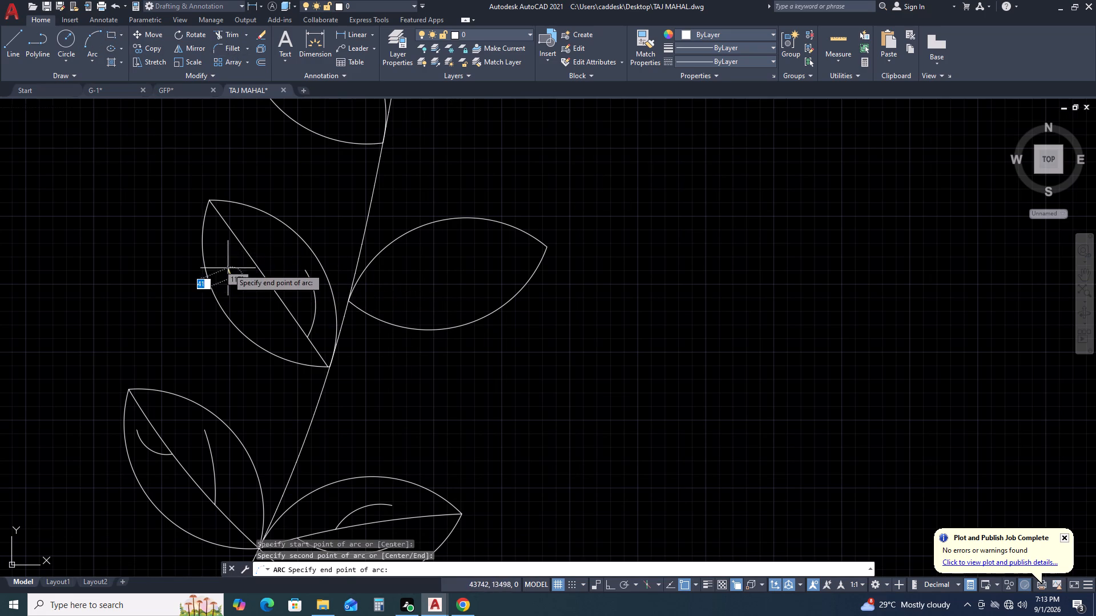
{"action": "left_click", "coordinate": [214, 259]}
{"action": "scroll", "coordinate": [418, 310], "scroll_direction": "down", "scroll_amount": 2}
{"action": "middle_click_drag", "start_coordinate": [538, 270], "coordinate": [547, 346]}
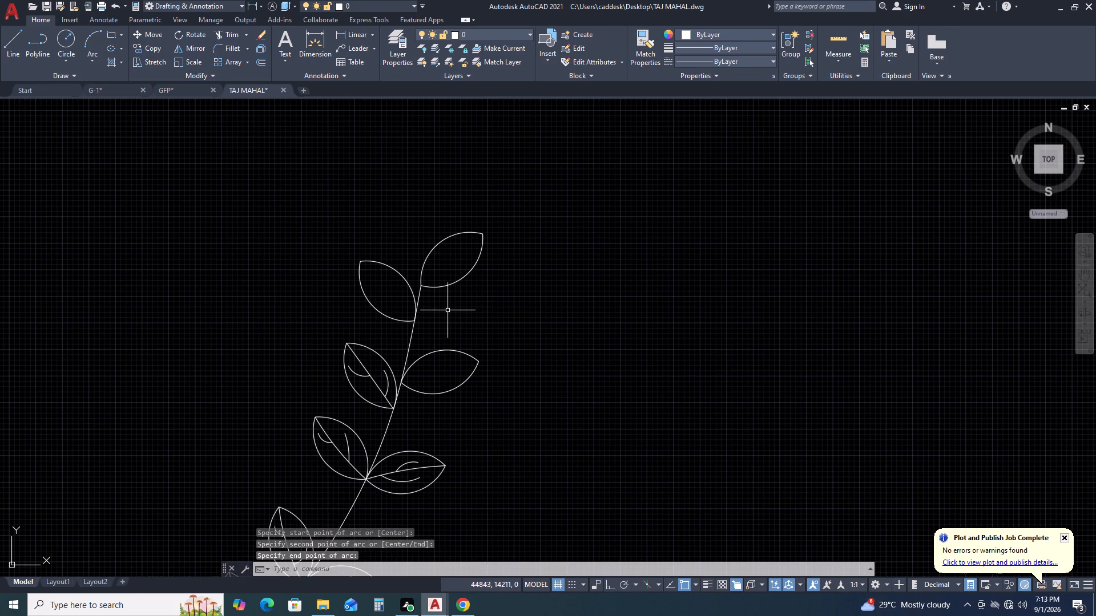
Draw a nearly straight three-point arc midrib in the next right-hand leaf up the branch, from its base through its tip, ending beyond it.
{"action": "left_click", "coordinate": [87, 37]}
{"action": "scroll", "coordinate": [402, 380], "scroll_direction": "up", "scroll_amount": 2}
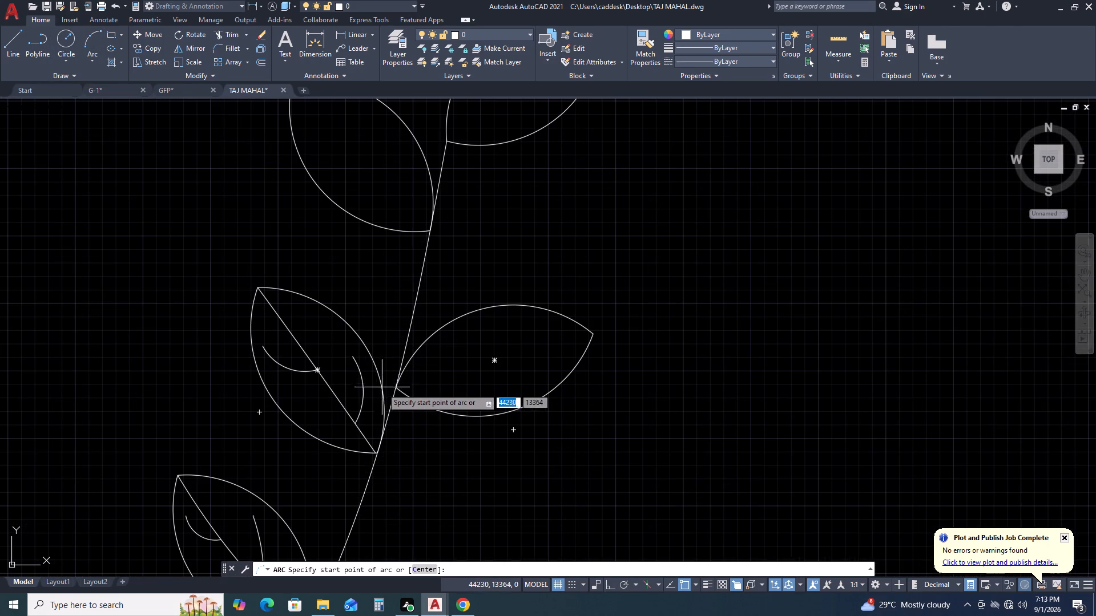
{"action": "left_click", "coordinate": [396, 390]}
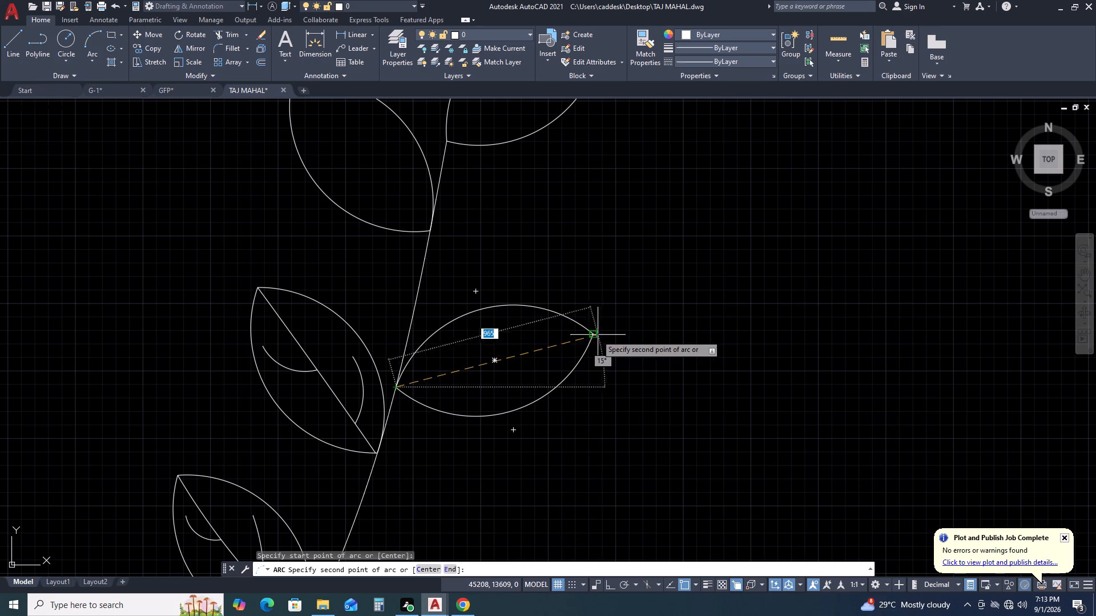
{"action": "left_click", "coordinate": [590, 335]}
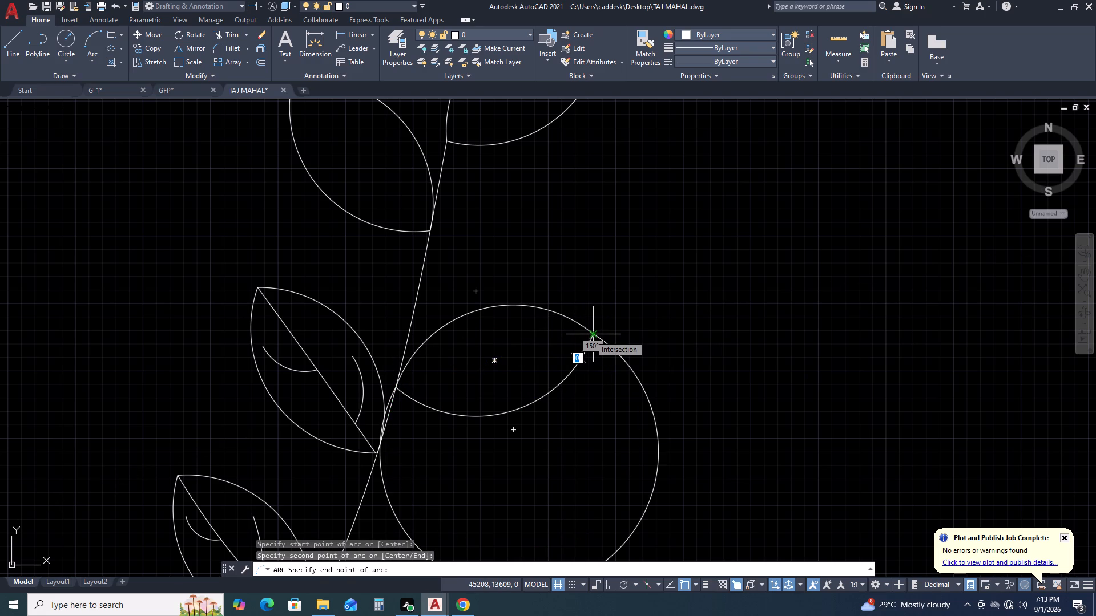
{"action": "left_click", "coordinate": [668, 316]}
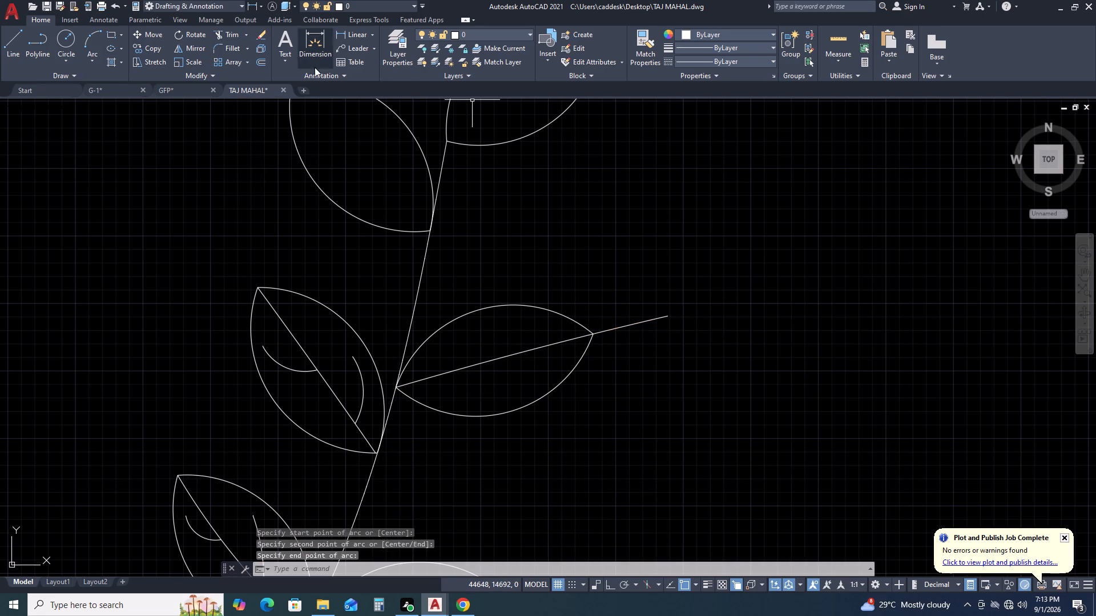
Trim the part of the new midrib that extends beyond this right-hand leaf's tip.
{"action": "double_click", "coordinate": [231, 31]}
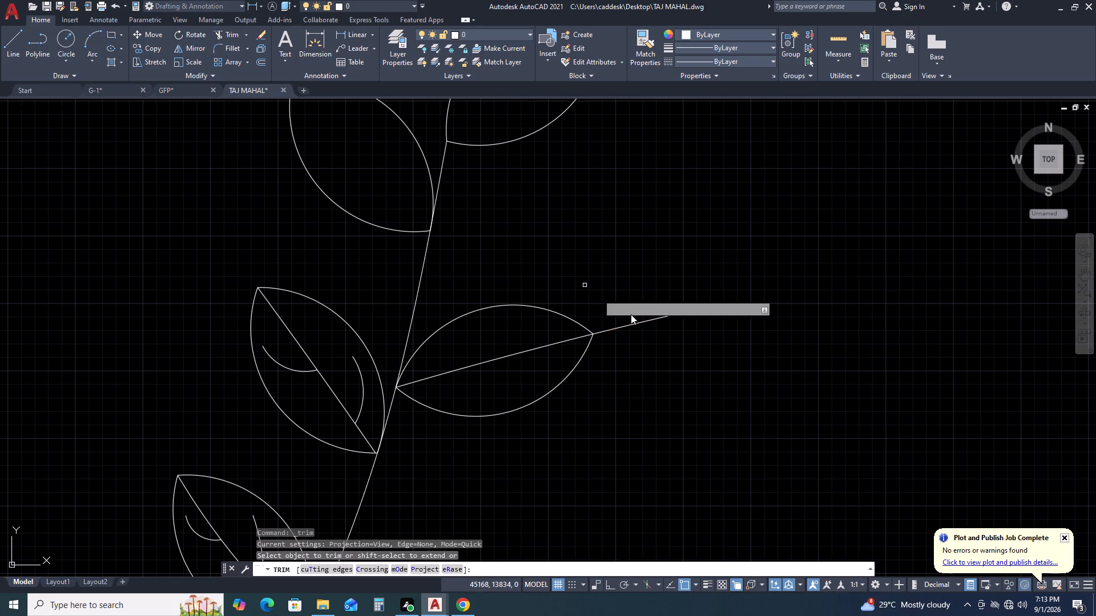
{"action": "left_click", "coordinate": [638, 323]}
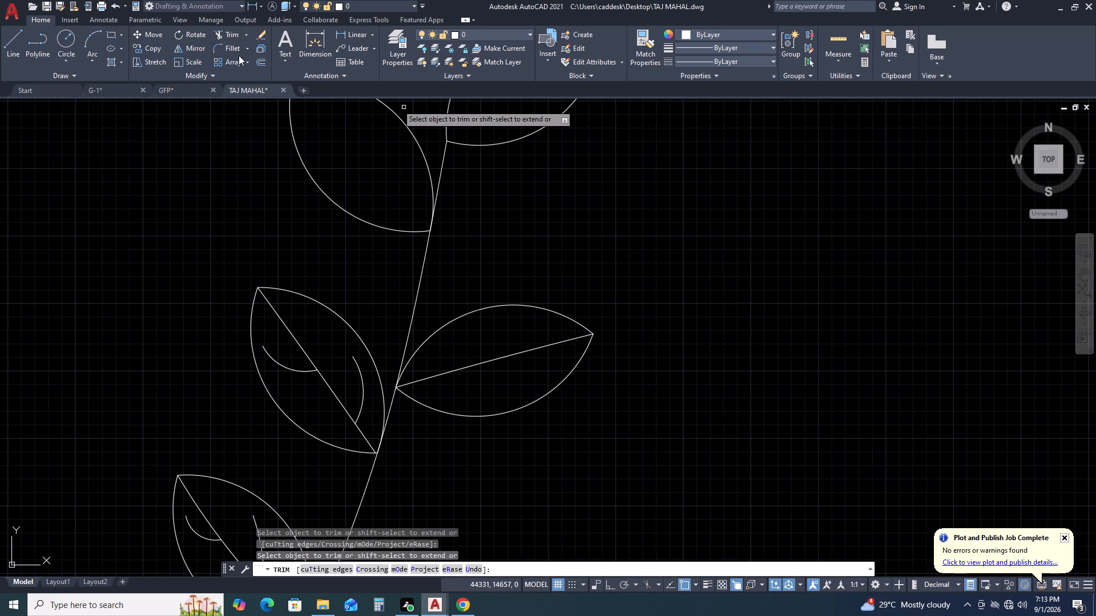
Draw a three-point arc vein in this right-hand leaf's upper half, rising from the midrib about a third along from the base.
{"action": "double_click", "coordinate": [88, 36]}
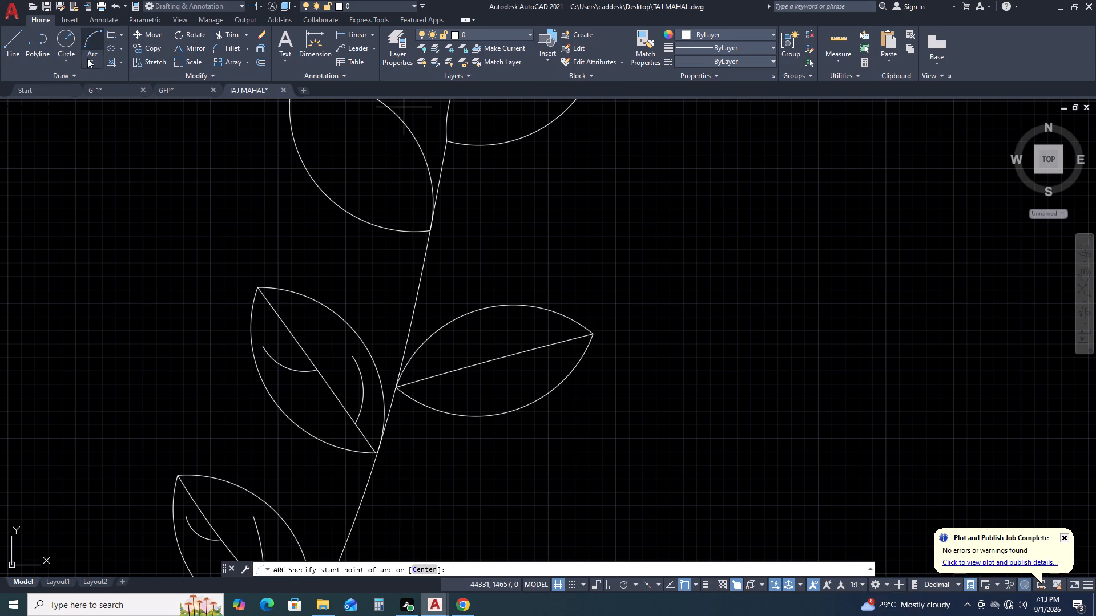
{"action": "left_click", "coordinate": [462, 368]}
{"action": "left_click", "coordinate": [501, 336]}
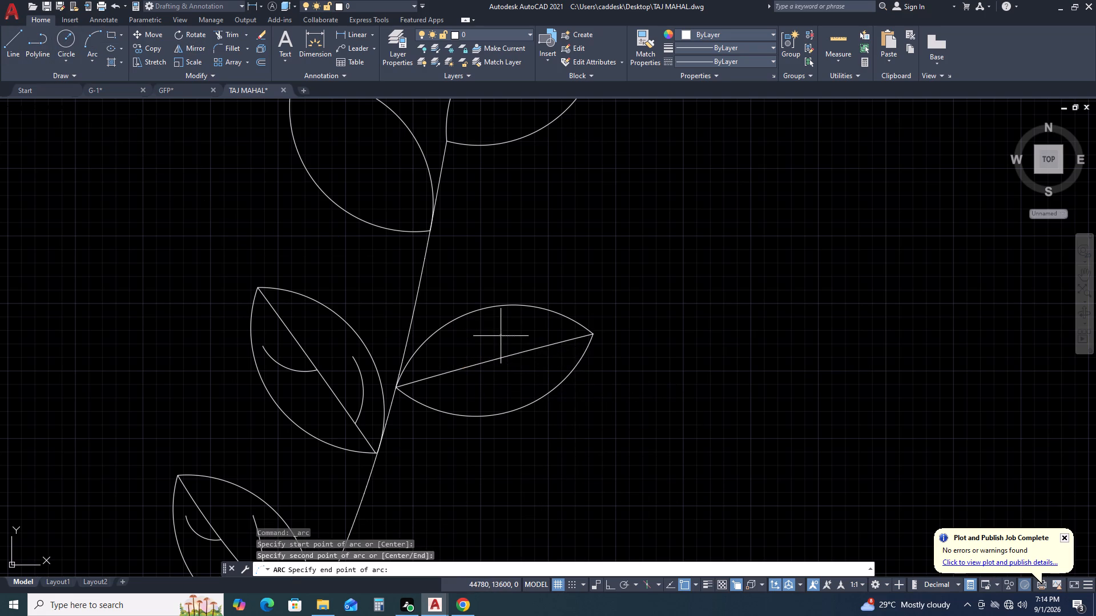
{"action": "left_click", "coordinate": [522, 327]}
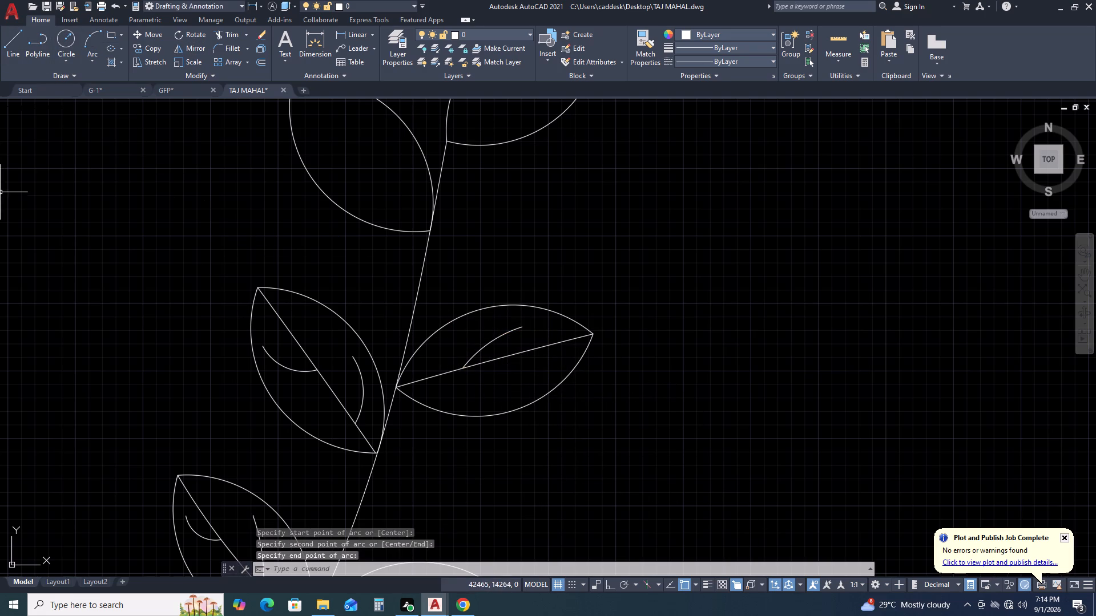
Draw a shallow three-point arc vein in the same leaf's lower half, from the middle of the midrib toward the lower outer edge.
{"action": "left_click", "coordinate": [77, 44]}
{"action": "left_click", "coordinate": [90, 42]}
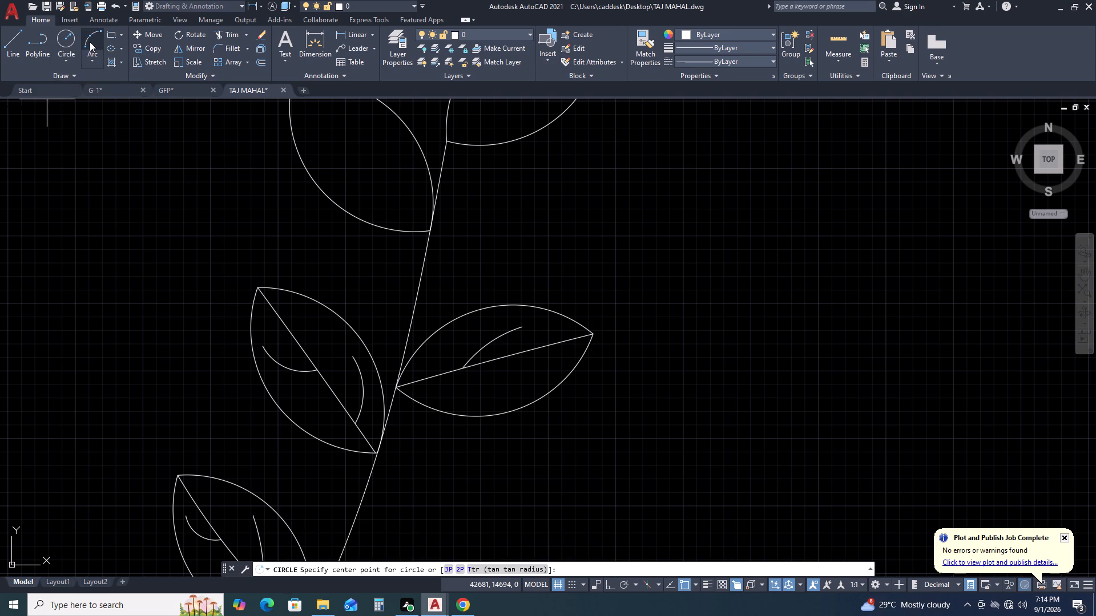
{"action": "left_click", "coordinate": [491, 360]}
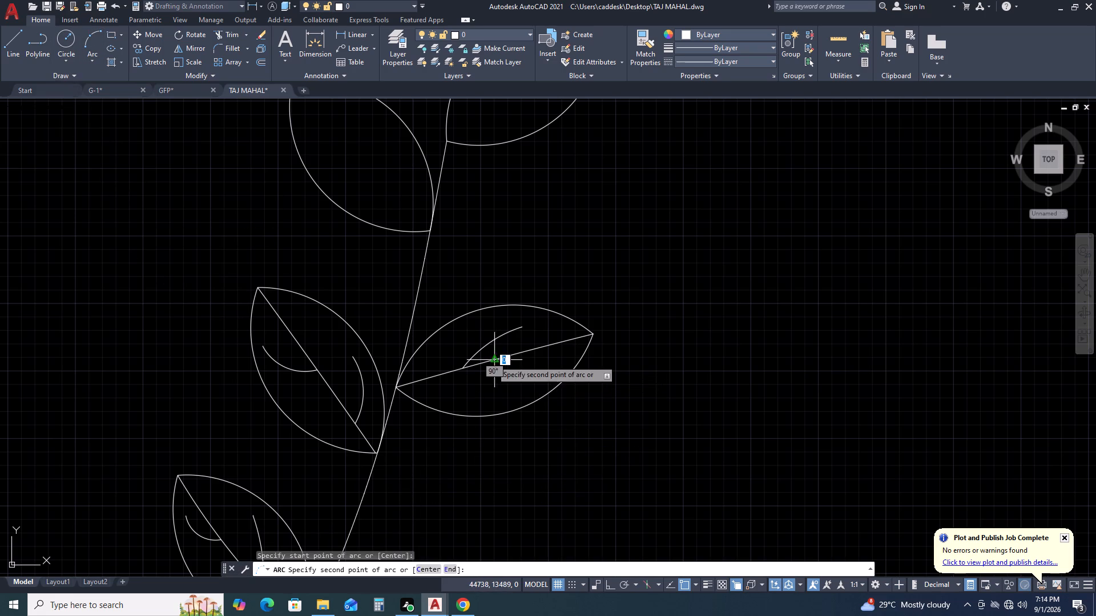
{"action": "left_click", "coordinate": [545, 365]}
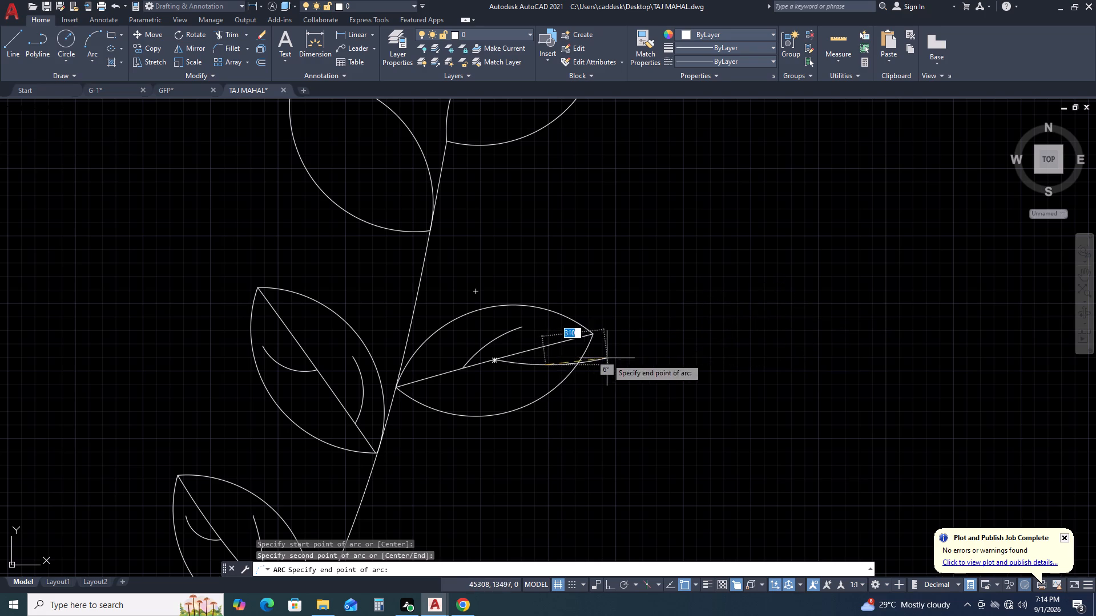
{"action": "scroll", "coordinate": [559, 373], "scroll_direction": "up", "scroll_amount": 1}
{"action": "left_click", "coordinate": [557, 362]}
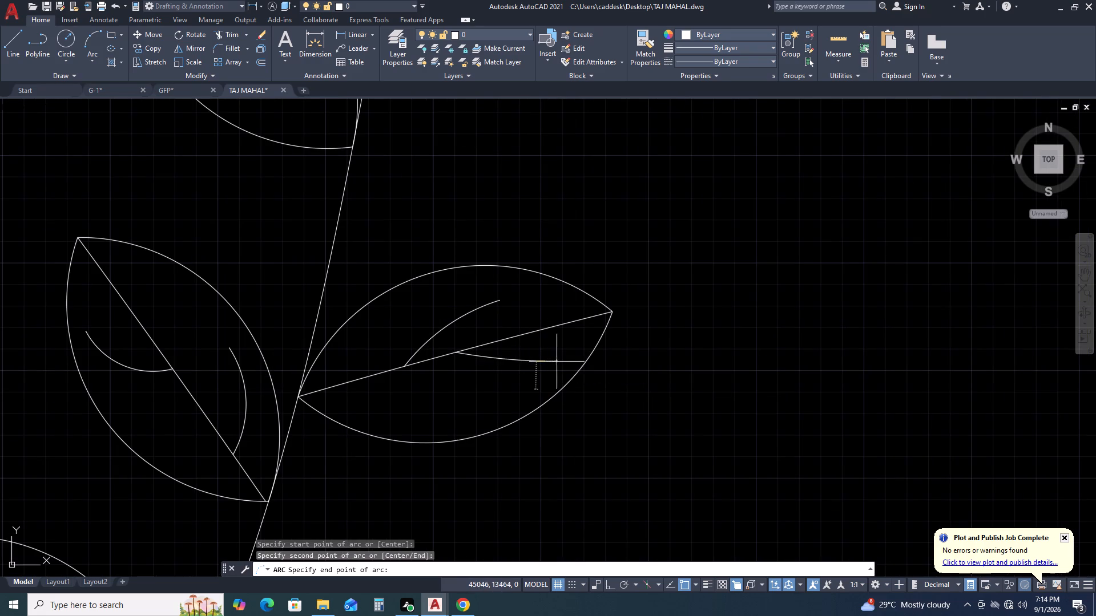
Draw a slightly curved three-point arc midrib in the uppermost left-hand leaf, from its base on the stem through its tip, ending beyond it.
{"action": "scroll", "coordinate": [598, 375], "scroll_direction": "down", "scroll_amount": 2}
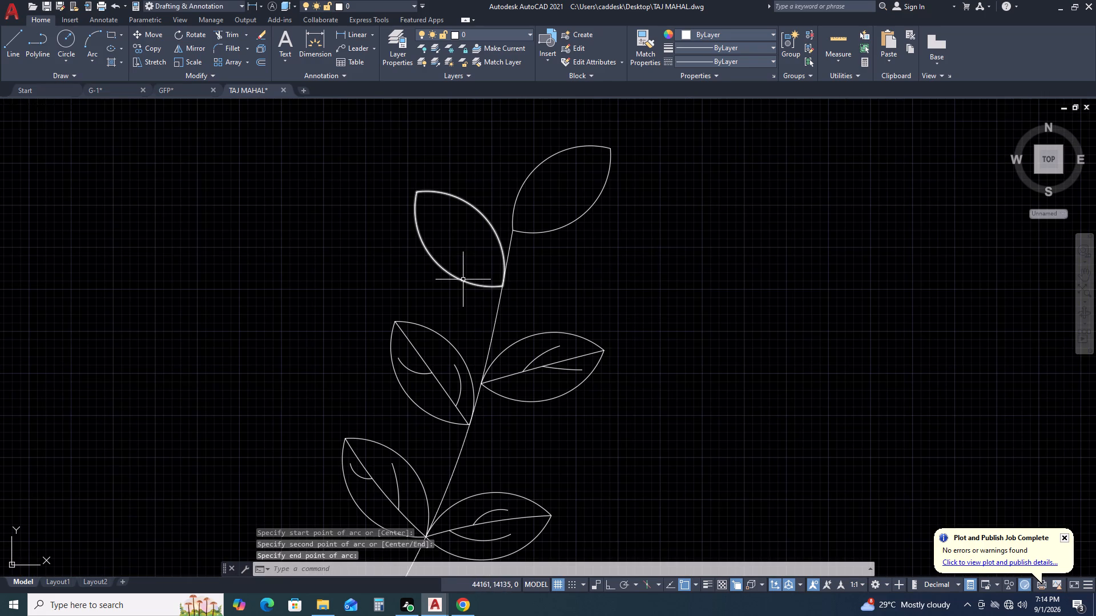
{"action": "middle_click_drag", "start_coordinate": [562, 242], "coordinate": [562, 292]}
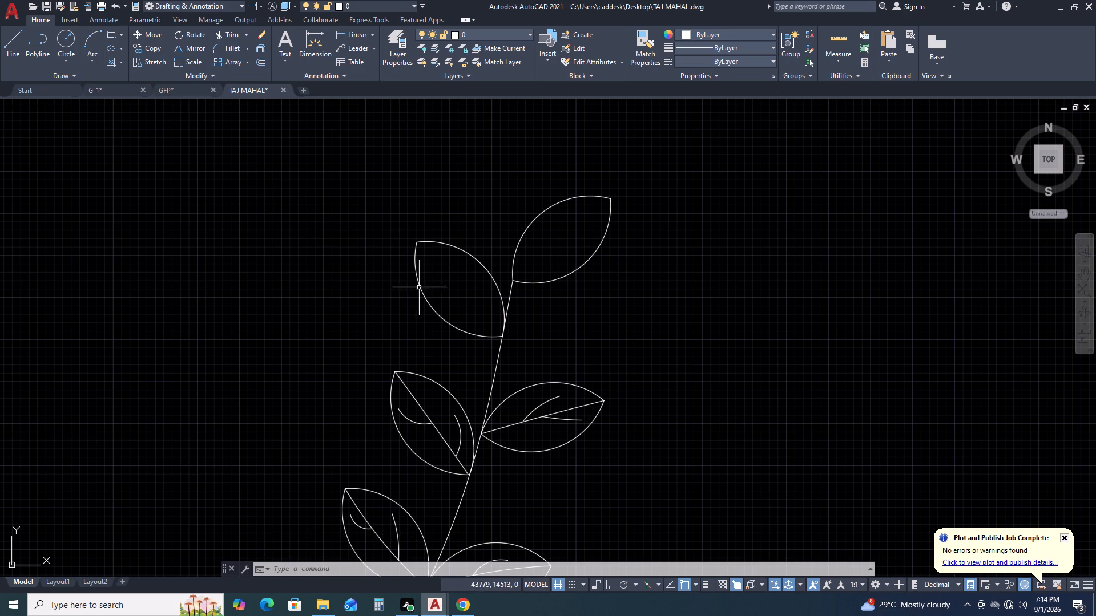
{"action": "double_click", "coordinate": [89, 37]}
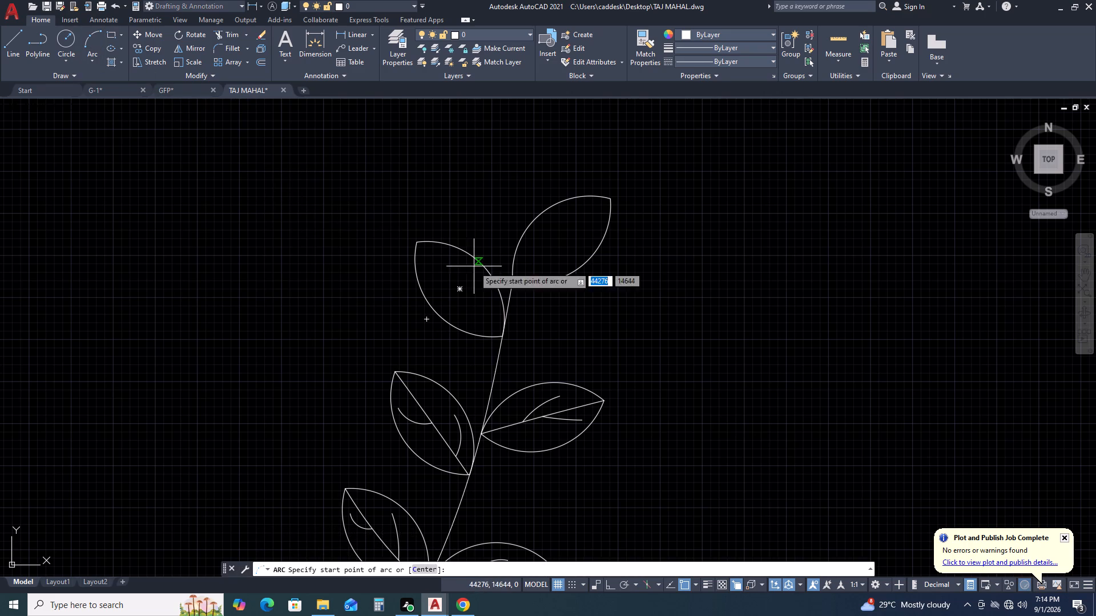
{"action": "left_click", "coordinate": [503, 337]}
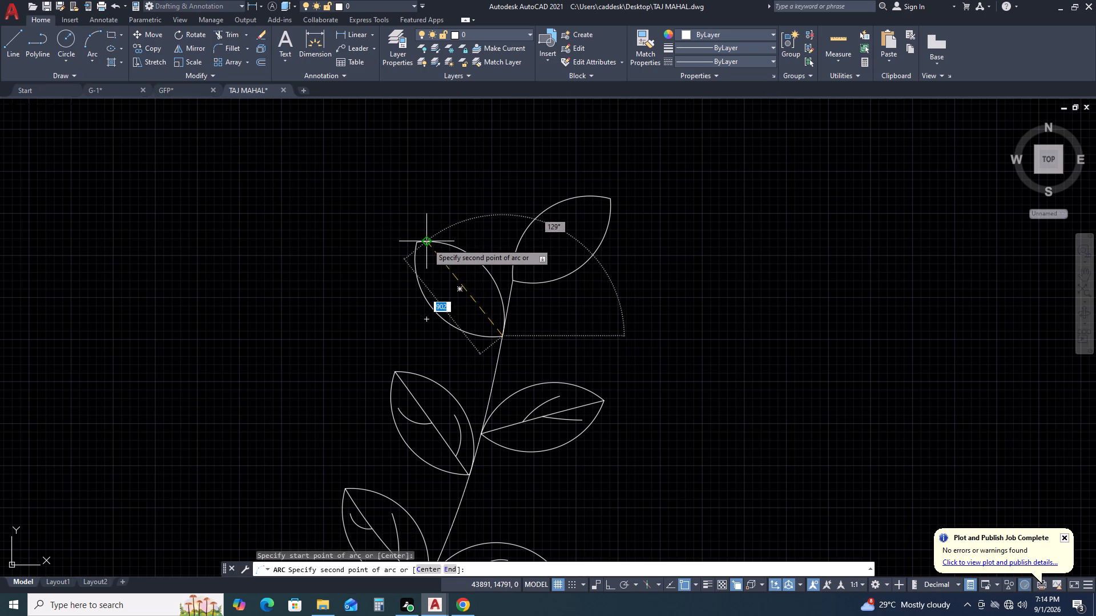
{"action": "left_click", "coordinate": [418, 244]}
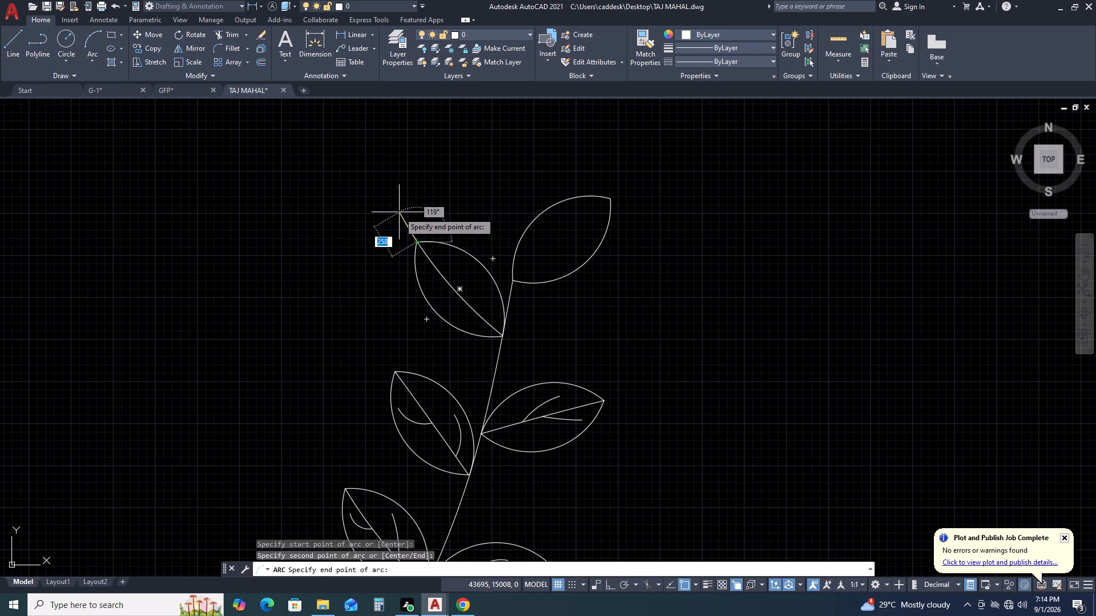
{"action": "left_click", "coordinate": [397, 212]}
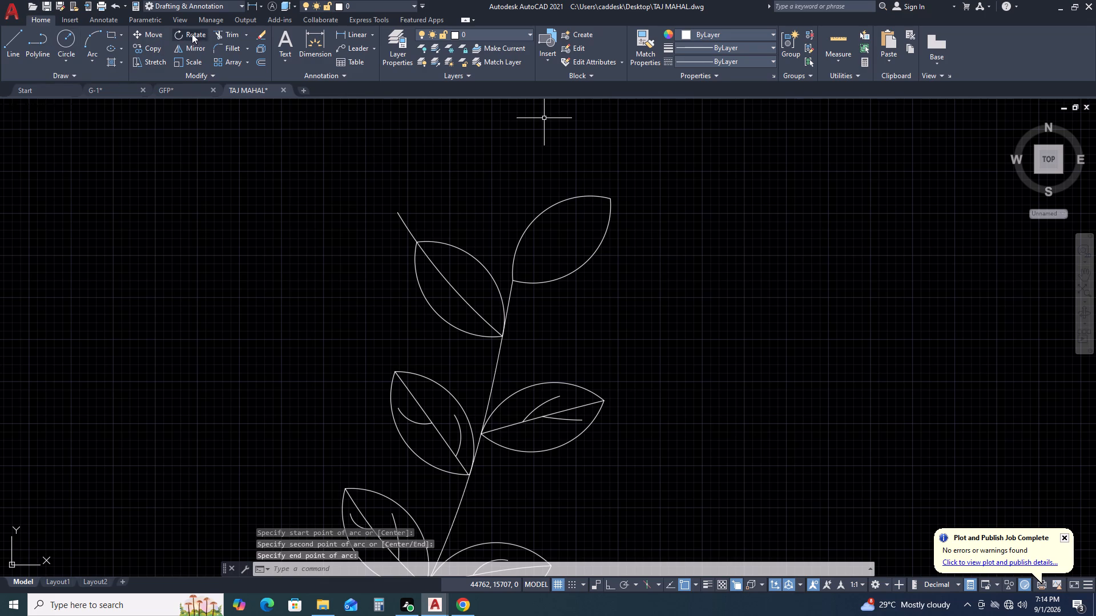
Trim the part of the midrib that extends beyond the uppermost left-hand leaf's tip.
{"action": "left_click", "coordinate": [232, 38]}
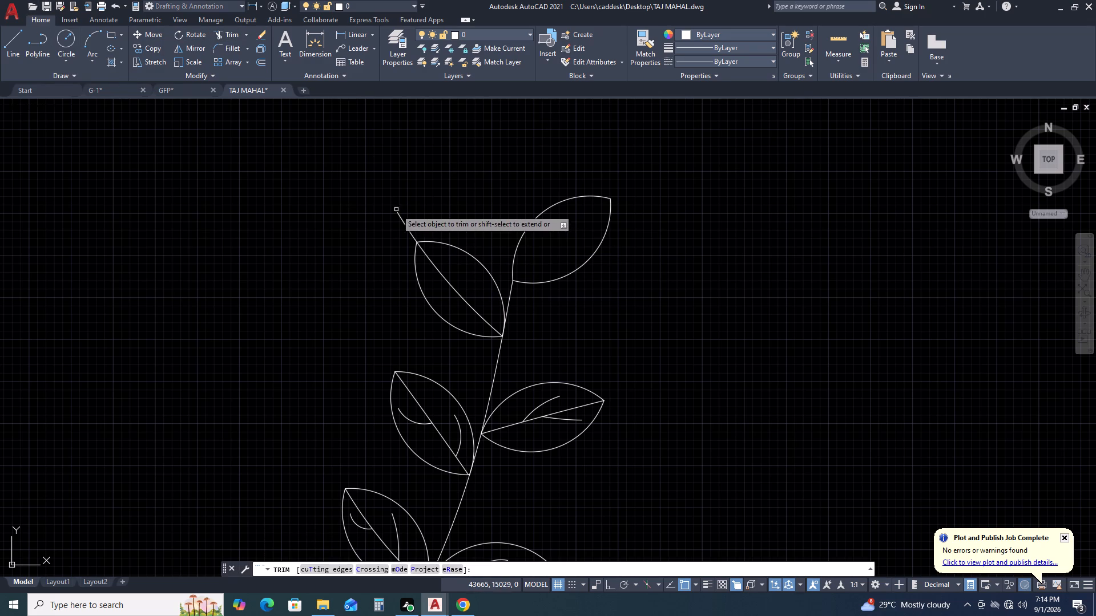
{"action": "left_click", "coordinate": [396, 209]}
{"action": "left_click", "coordinate": [409, 250]}
{"action": "left_click", "coordinate": [411, 217]}
{"action": "left_click", "coordinate": [402, 233]}
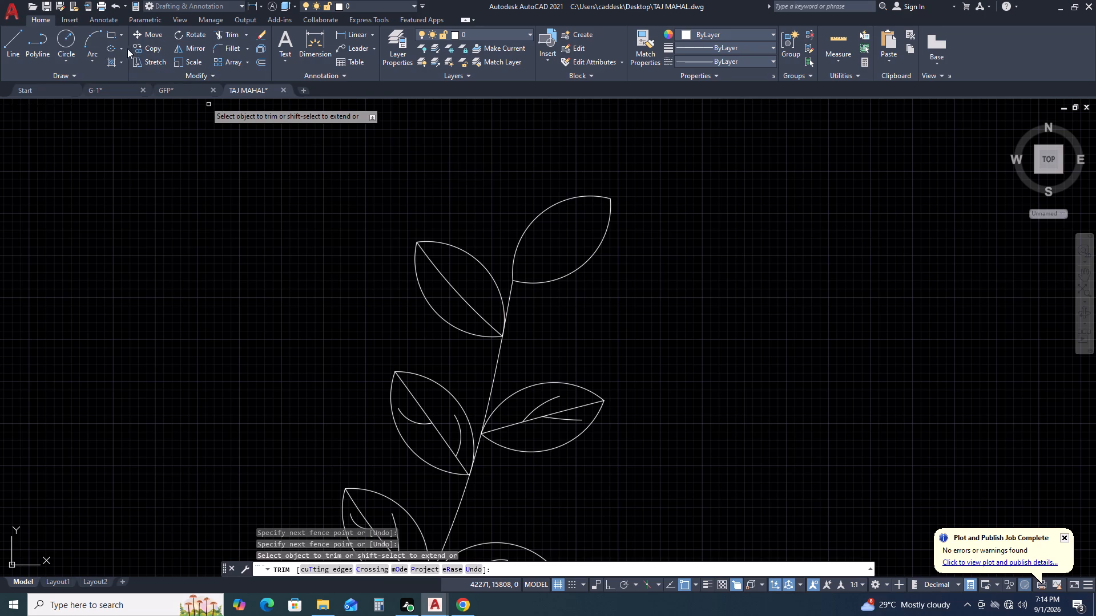
Draw a three-point arc vein in the uppermost left-hand leaf's half nearest the stem, rising from the midrib near the base.
{"action": "left_click", "coordinate": [86, 45]}
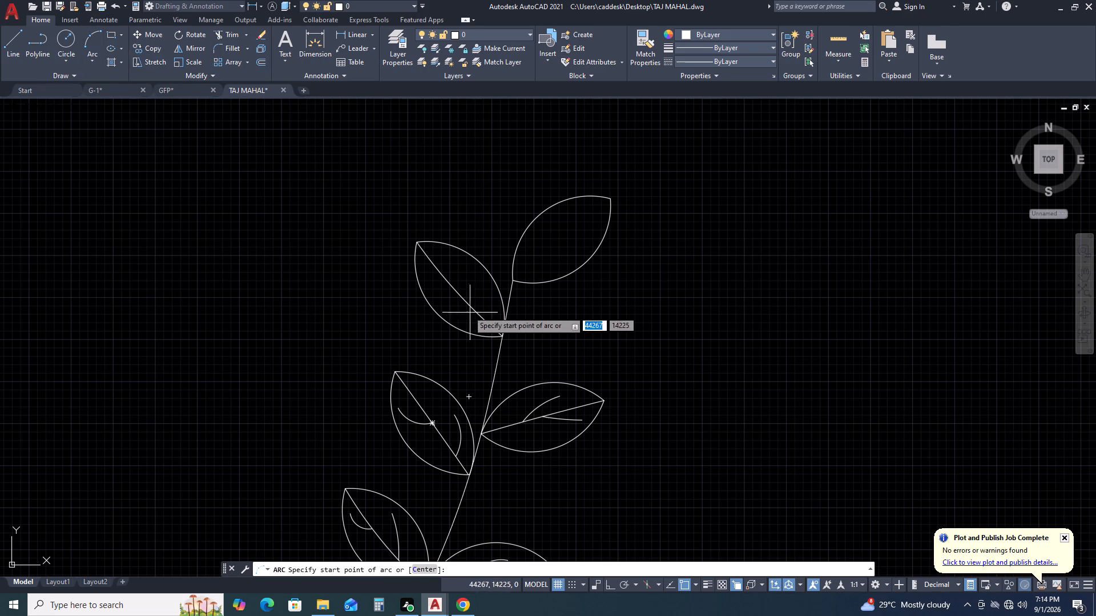
{"action": "left_click", "coordinate": [484, 318]}
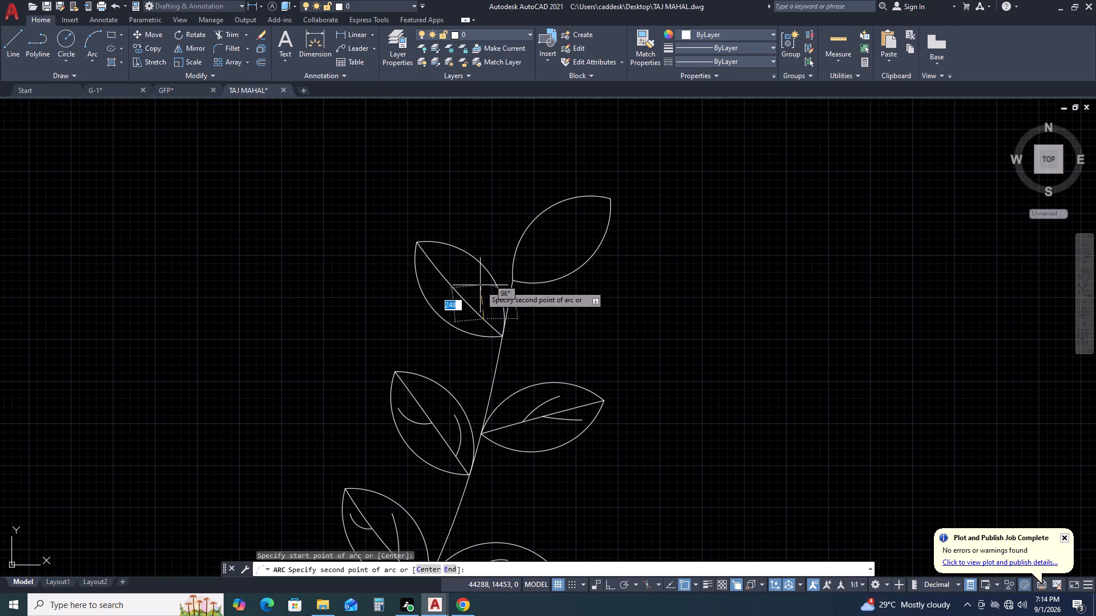
{"action": "left_click", "coordinate": [480, 284]}
{"action": "left_click", "coordinate": [476, 280]}
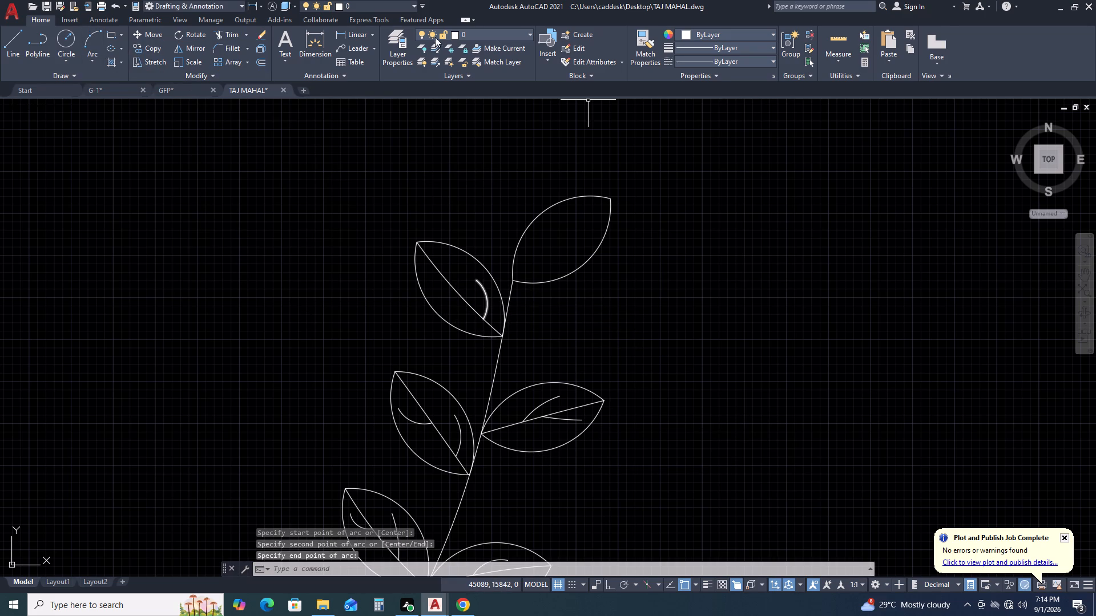
Draw a short three-point arc vein in the same leaf's outer half, from the midrib's upper part curving toward the outer edge.
{"action": "left_click", "coordinate": [85, 48]}
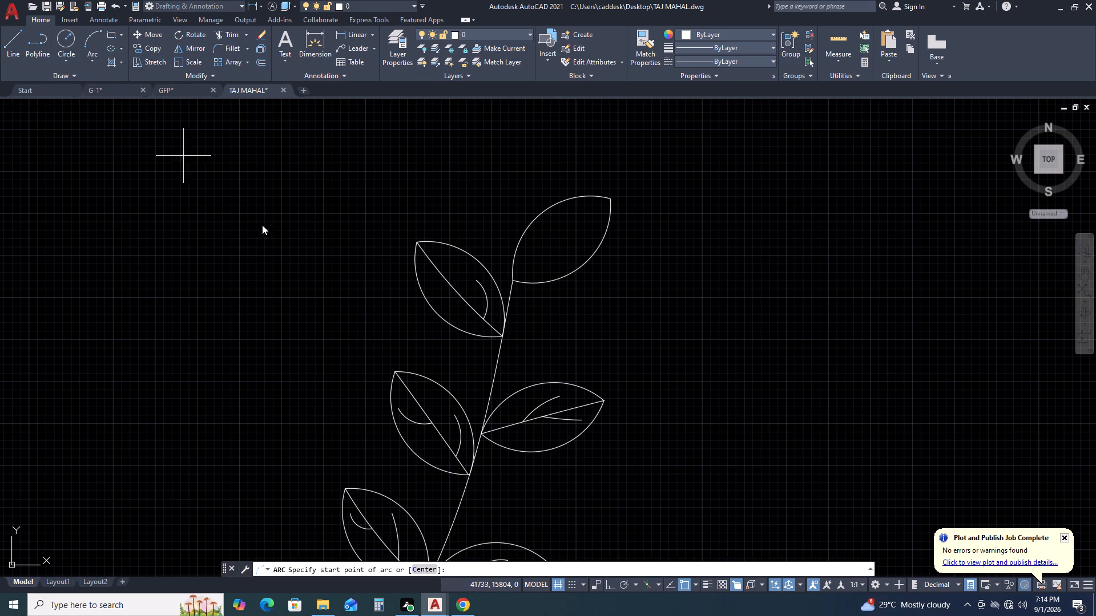
{"action": "left_click", "coordinate": [448, 283]}
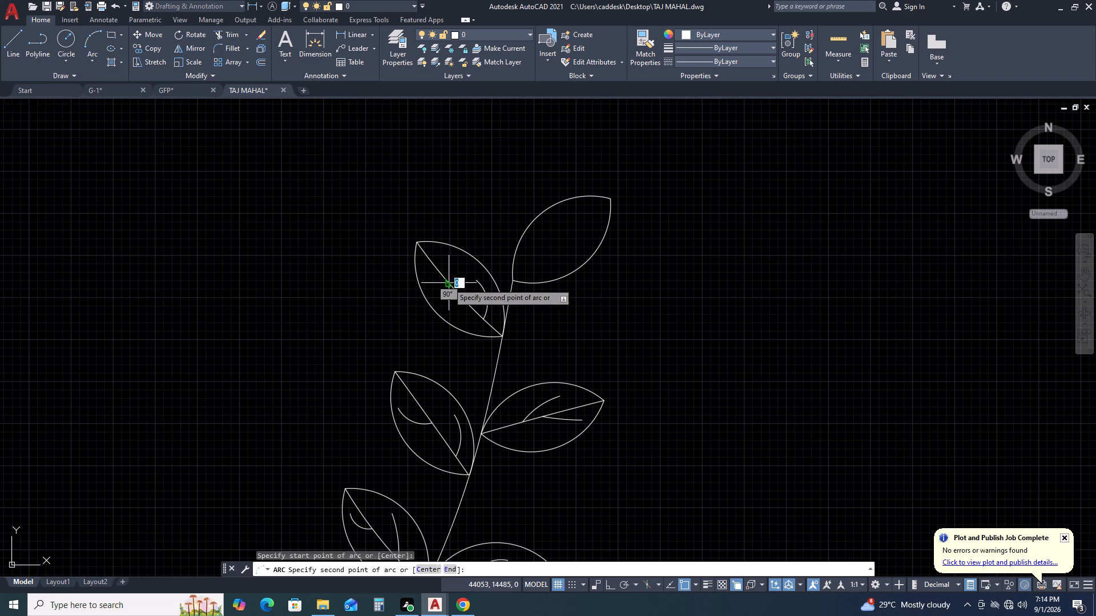
{"action": "left_click", "coordinate": [434, 280]}
{"action": "scroll", "coordinate": [432, 280], "scroll_direction": "up", "scroll_amount": 3}
{"action": "left_click", "coordinate": [407, 270]}
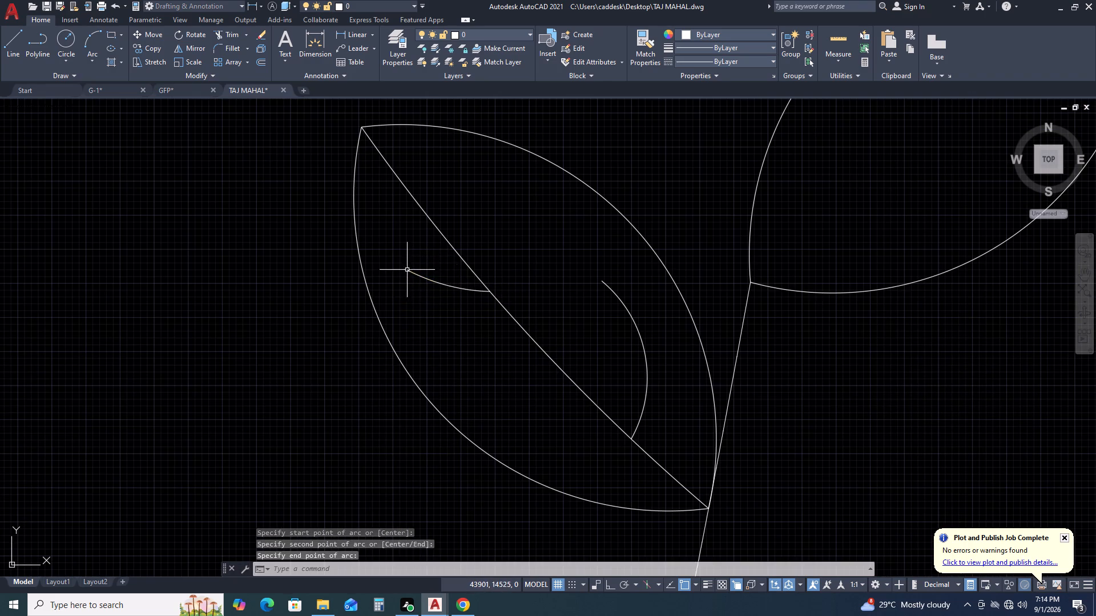
Draw a gently curved three-point arc midrib in the top leaf at the stem's end, from its base through its tip, ending beyond it.
{"action": "scroll", "coordinate": [405, 302], "scroll_direction": "down", "scroll_amount": 3}
{"action": "middle_click_drag", "start_coordinate": [657, 326], "coordinate": [601, 420]}
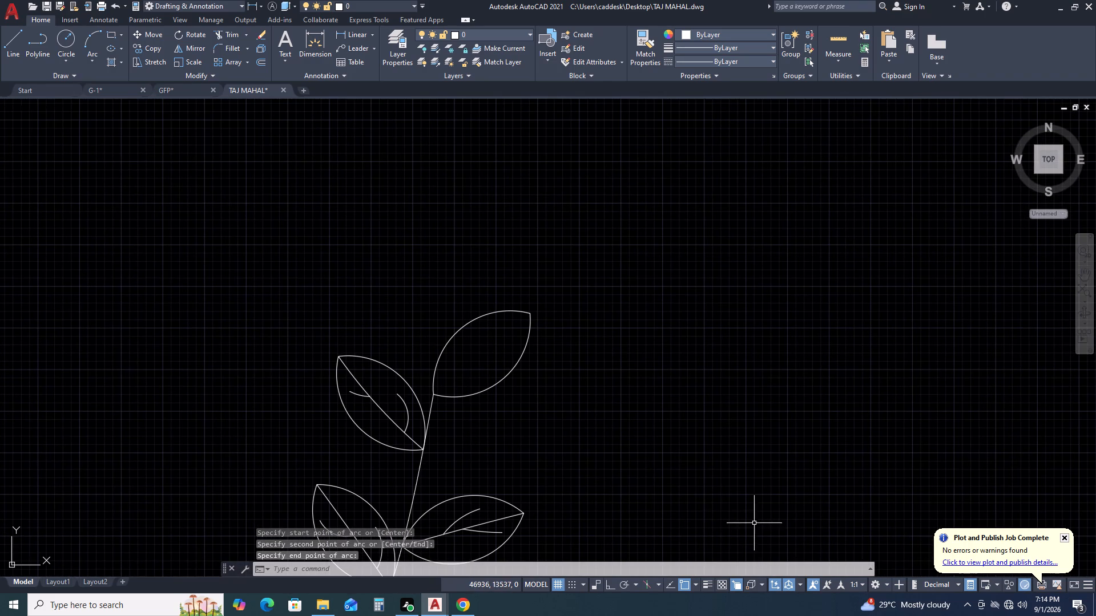
{"action": "left_click", "coordinate": [85, 35]}
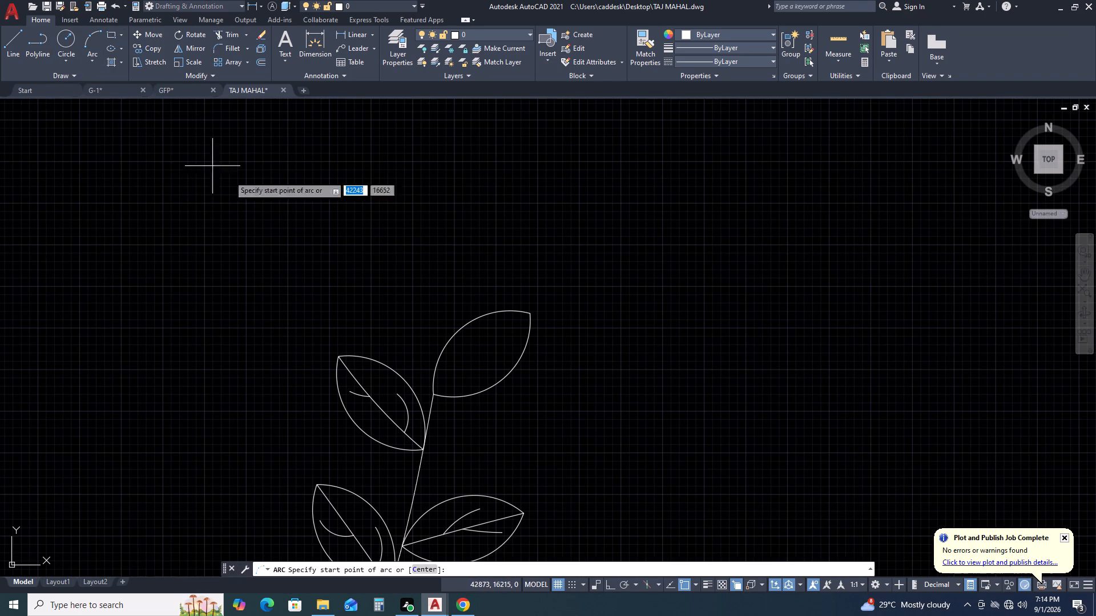
{"action": "scroll", "coordinate": [414, 380], "scroll_direction": "up", "scroll_amount": 2}
{"action": "left_click", "coordinate": [463, 414]}
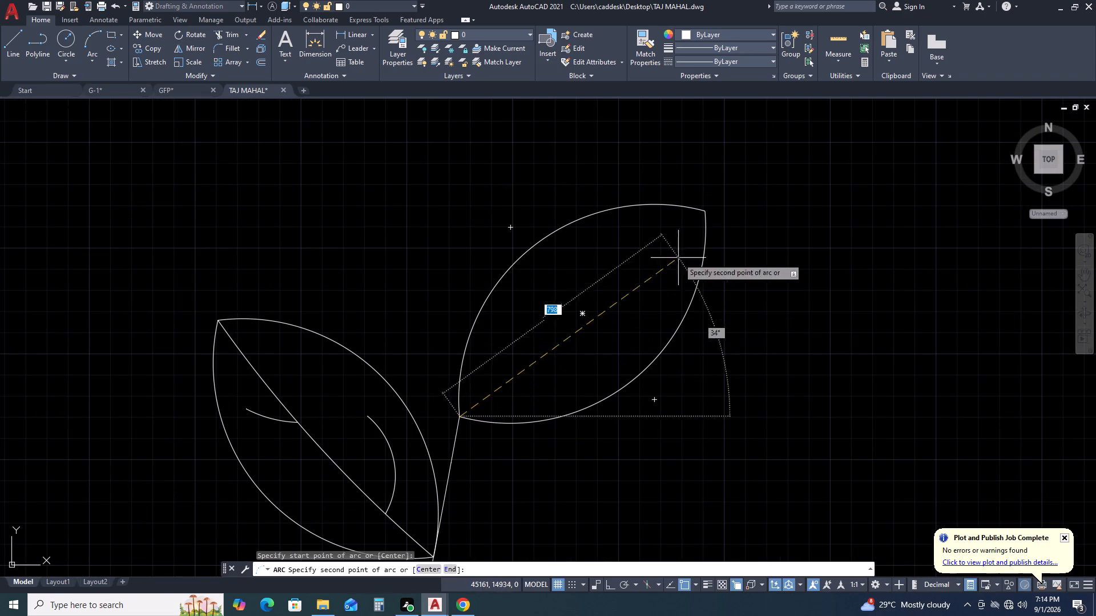
{"action": "left_click", "coordinate": [704, 212]}
{"action": "scroll", "coordinate": [694, 216], "scroll_direction": "down", "scroll_amount": 3}
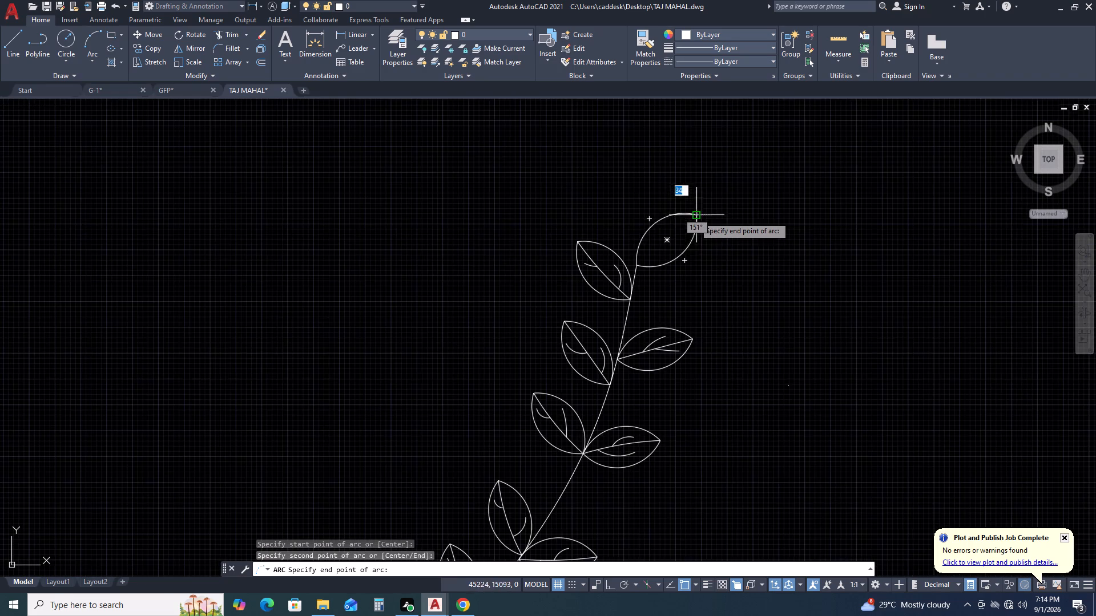
{"action": "scroll", "coordinate": [735, 212], "scroll_direction": "down", "scroll_amount": 1}
{"action": "middle_click_drag", "start_coordinate": [750, 203], "coordinate": [656, 287]}
{"action": "scroll", "coordinate": [623, 318], "scroll_direction": "up", "scroll_amount": 3}
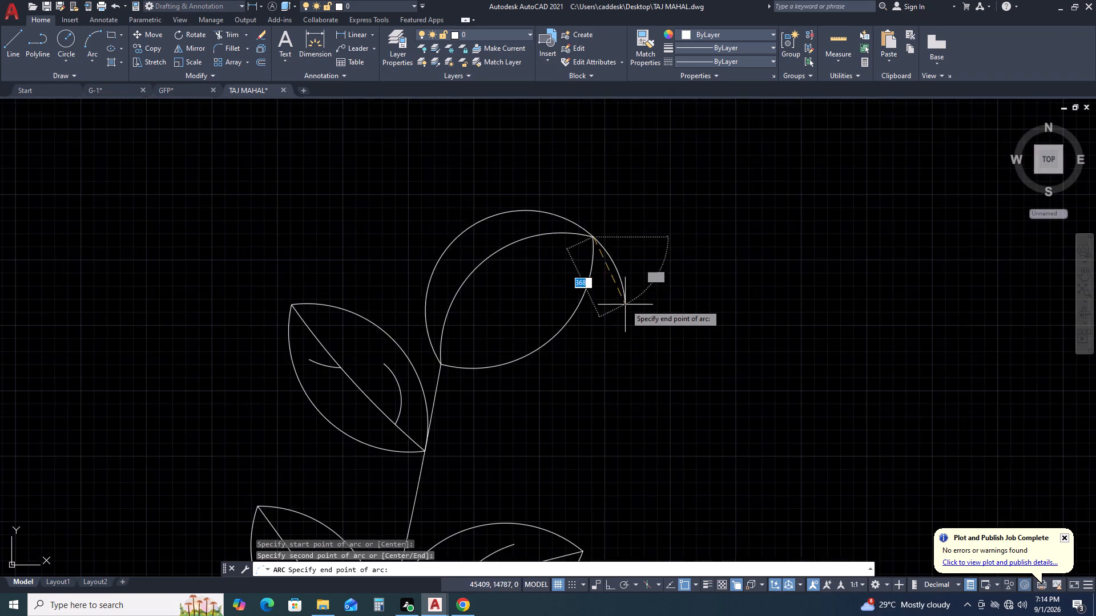
{"action": "scroll", "coordinate": [625, 303], "scroll_direction": "up", "scroll_amount": 2}
{"action": "middle_click_drag", "start_coordinate": [650, 252], "coordinate": [664, 395]}
{"action": "scroll", "coordinate": [678, 310], "scroll_direction": "down", "scroll_amount": 3}
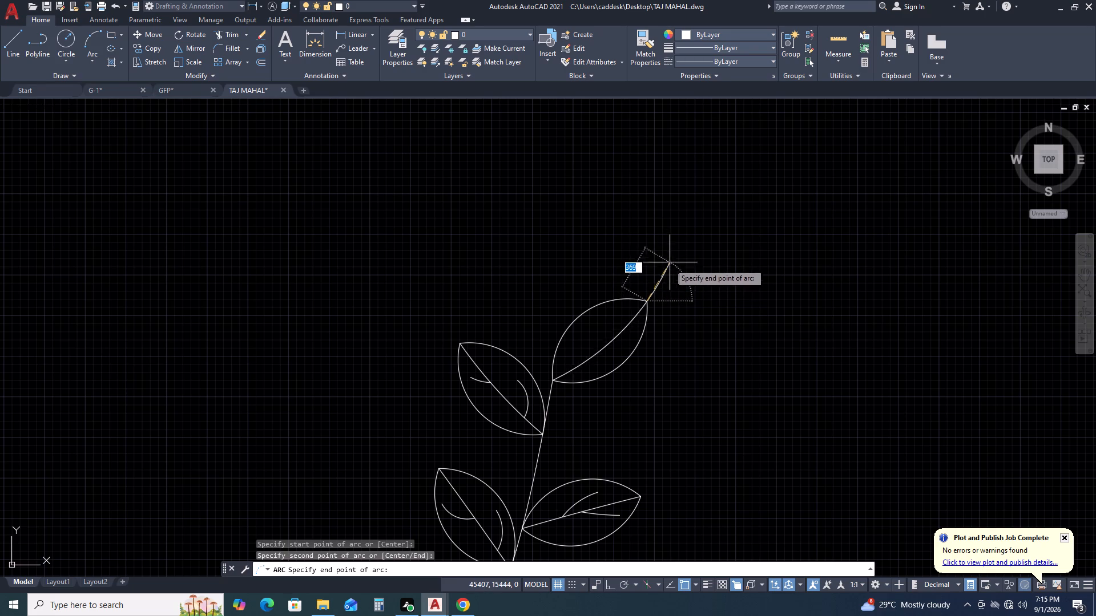
{"action": "left_click", "coordinate": [672, 267]}
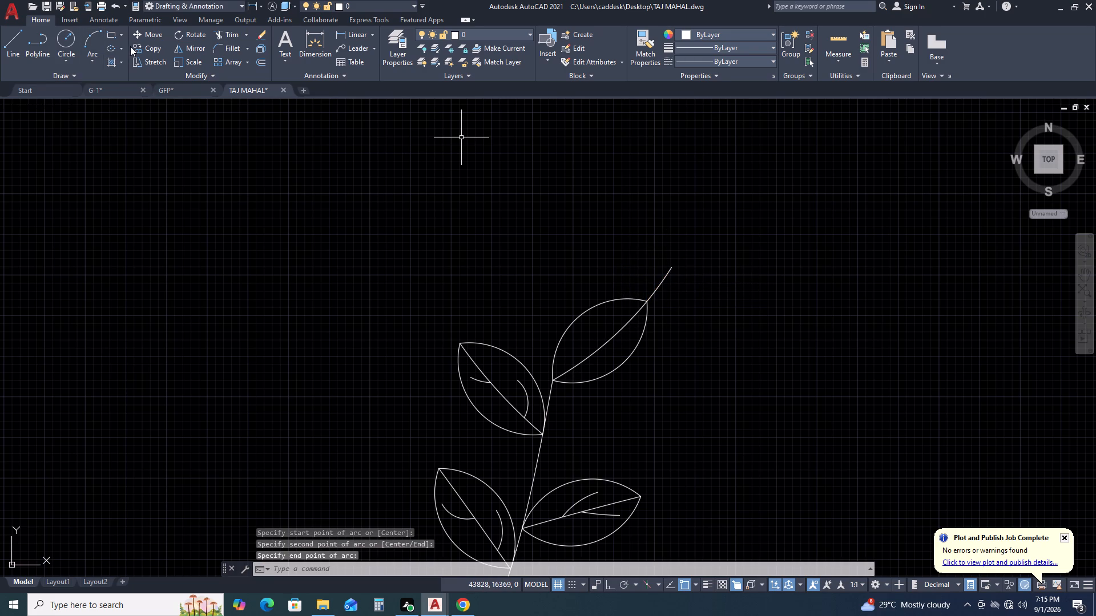
Trim the part of the midrib that extends beyond the top leaf's tip.
{"action": "left_click", "coordinate": [224, 33]}
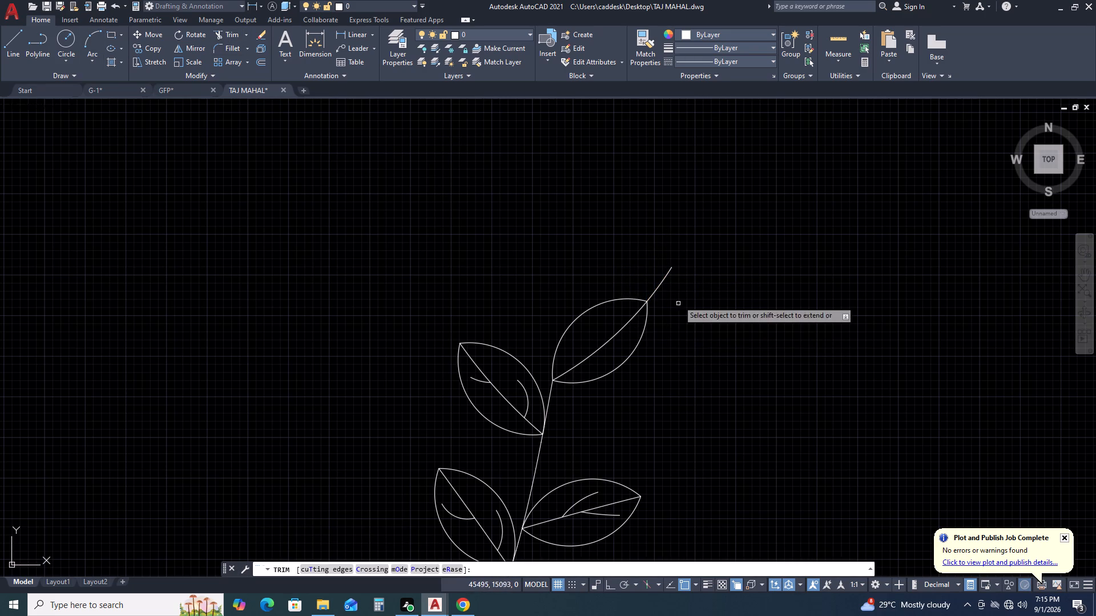
{"action": "left_click", "coordinate": [679, 283]}
{"action": "left_click", "coordinate": [656, 267]}
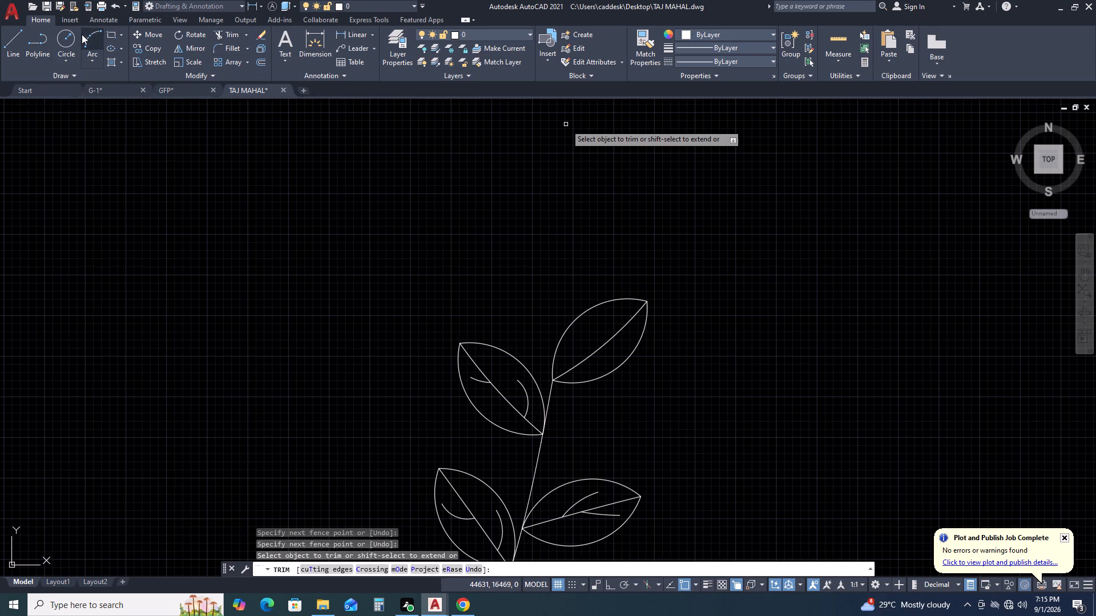
Draw a three-point arc vein in the top leaf's upper half, rising from the midrib near the base.
{"action": "left_click", "coordinate": [90, 40]}
{"action": "scroll", "coordinate": [622, 359], "scroll_direction": "up", "scroll_amount": 1}
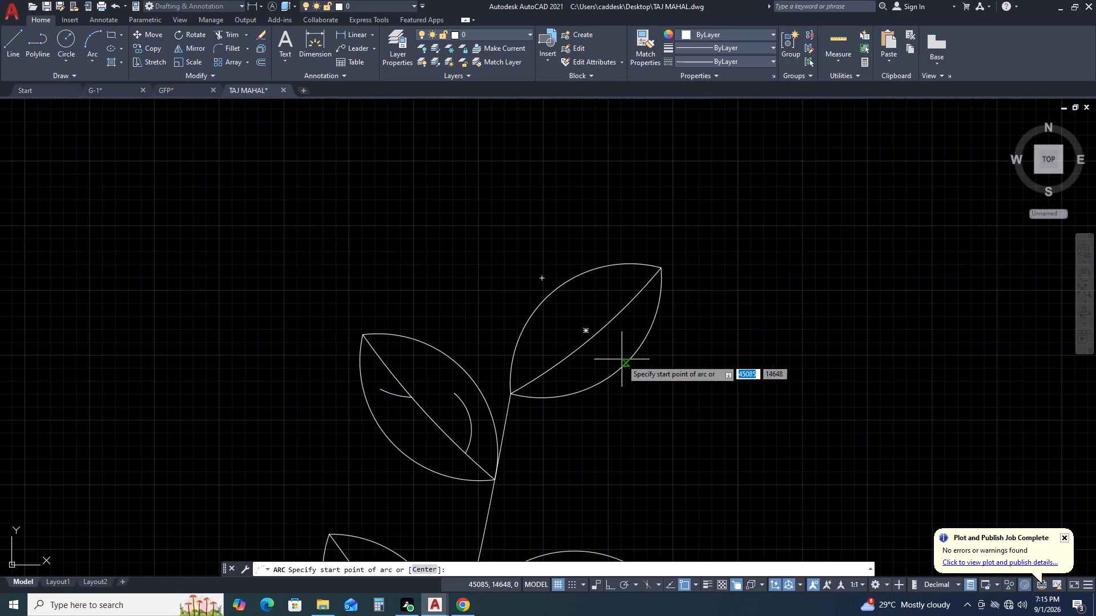
{"action": "left_click", "coordinate": [555, 363]}
{"action": "left_click", "coordinate": [558, 328]}
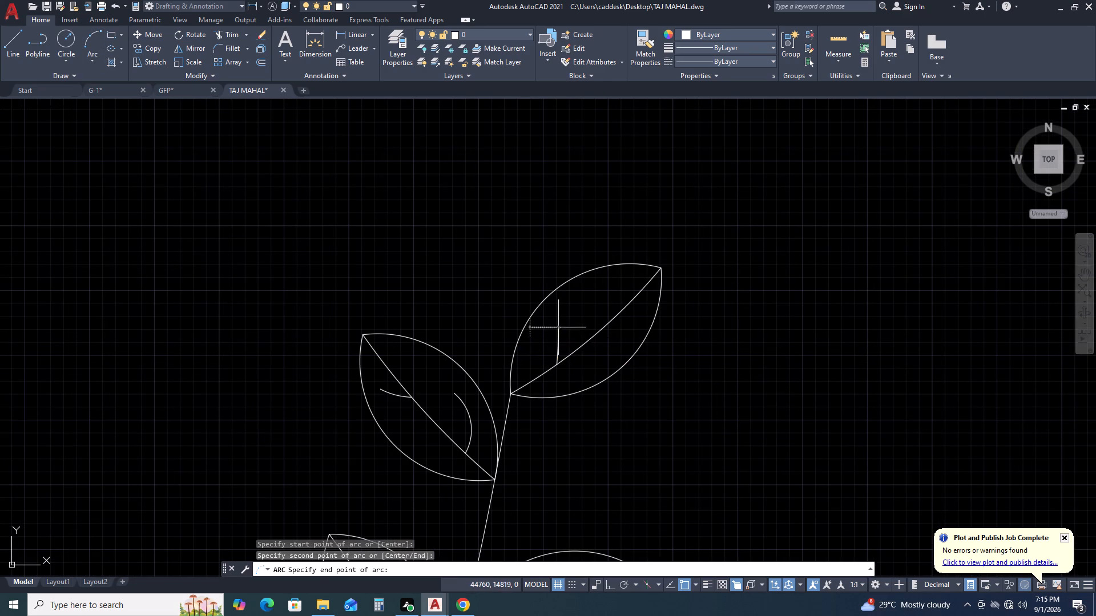
{"action": "left_click", "coordinate": [568, 310]}
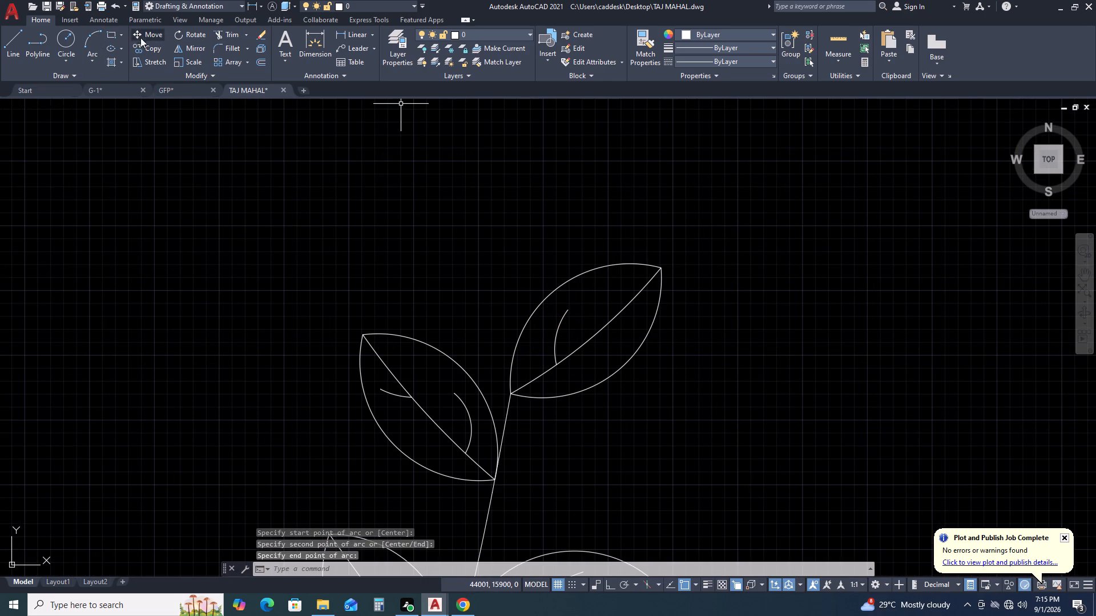
Draw a three-point arc vein in the top leaf's lower half, from the midrib's middle curving toward the tip.
{"action": "left_click", "coordinate": [90, 31]}
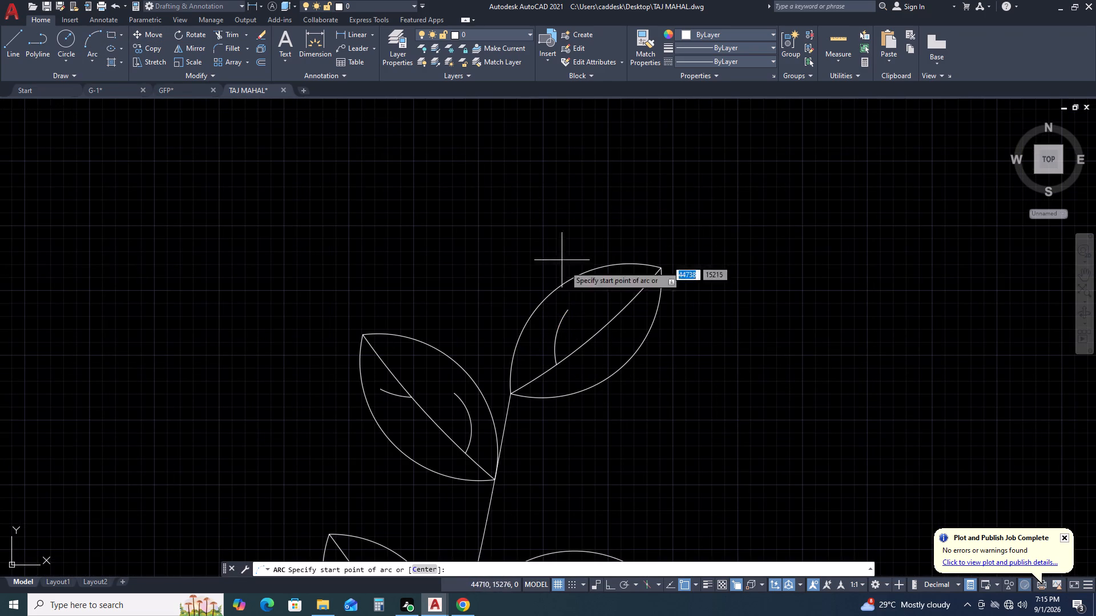
{"action": "left_click", "coordinate": [598, 333]}
{"action": "left_click", "coordinate": [635, 321]}
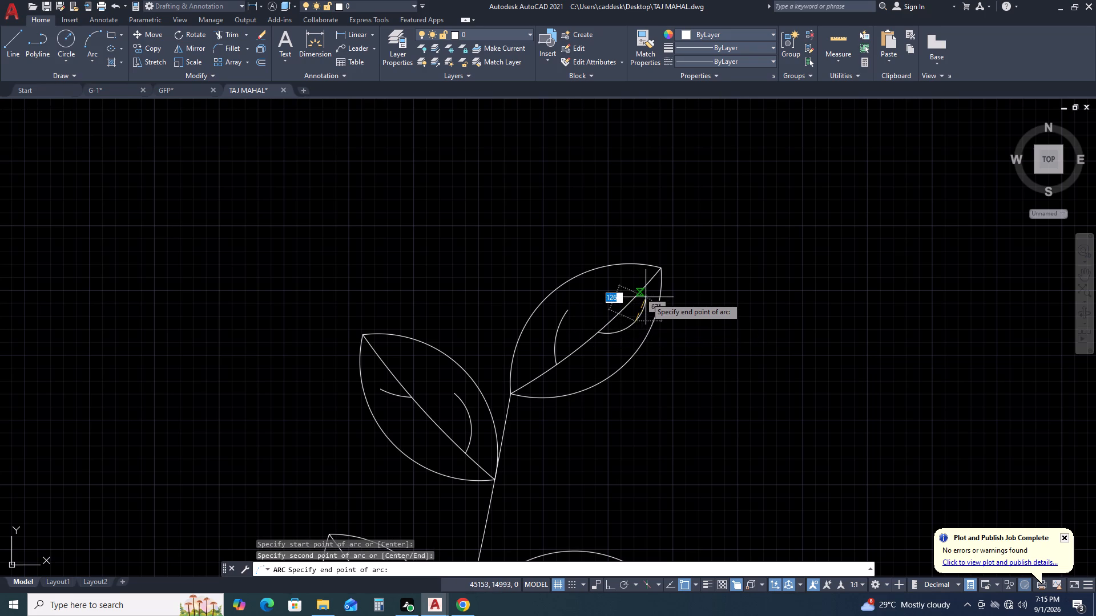
{"action": "left_click", "coordinate": [649, 306]}
Copy the whole branch three times from its stem's bottom end, staggering the copies diagonally down to the right, the first about 1680 units away.
{"action": "scroll", "coordinate": [501, 313], "scroll_direction": "down", "scroll_amount": 3}
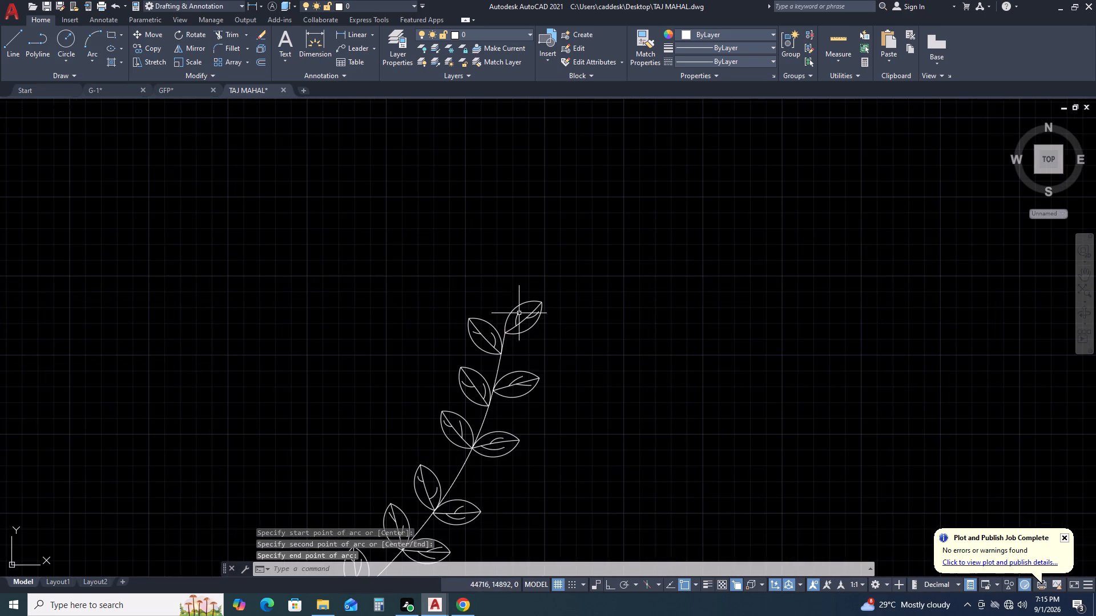
{"action": "middle_click_drag", "start_coordinate": [602, 395], "coordinate": [532, 279]}
{"action": "scroll", "coordinate": [525, 263], "scroll_direction": "down", "scroll_amount": 3}
{"action": "scroll", "coordinate": [497, 322], "scroll_direction": "up", "scroll_amount": 2}
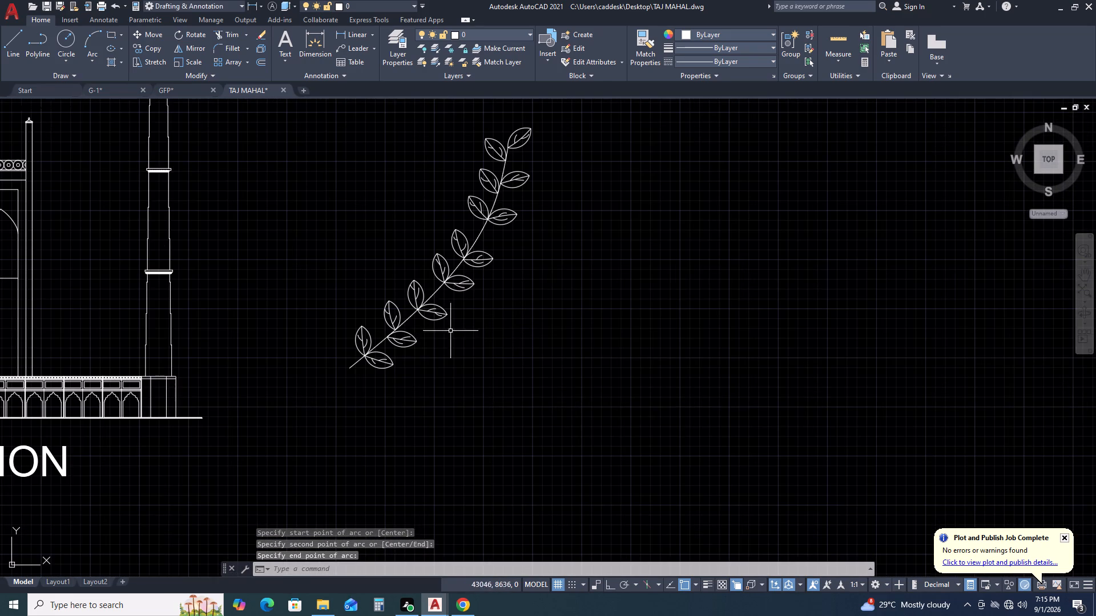
{"action": "scroll", "coordinate": [450, 310], "scroll_direction": "down", "scroll_amount": 1}
{"action": "middle_click_drag", "start_coordinate": [565, 400], "coordinate": [579, 367]}
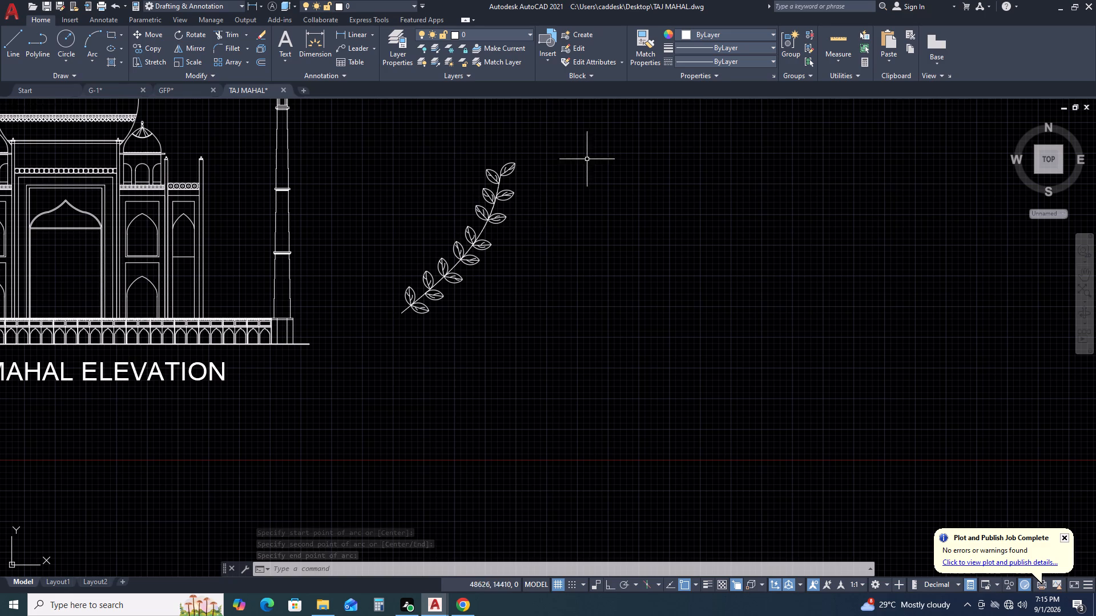
{"action": "left_click", "coordinate": [540, 137]}
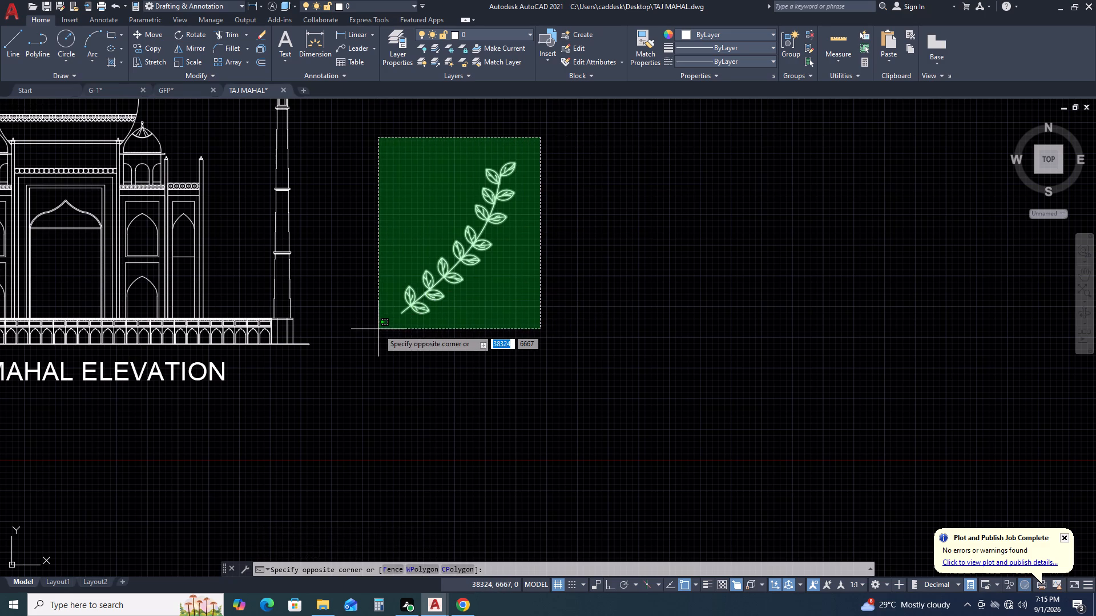
{"action": "left_click", "coordinate": [378, 329]}
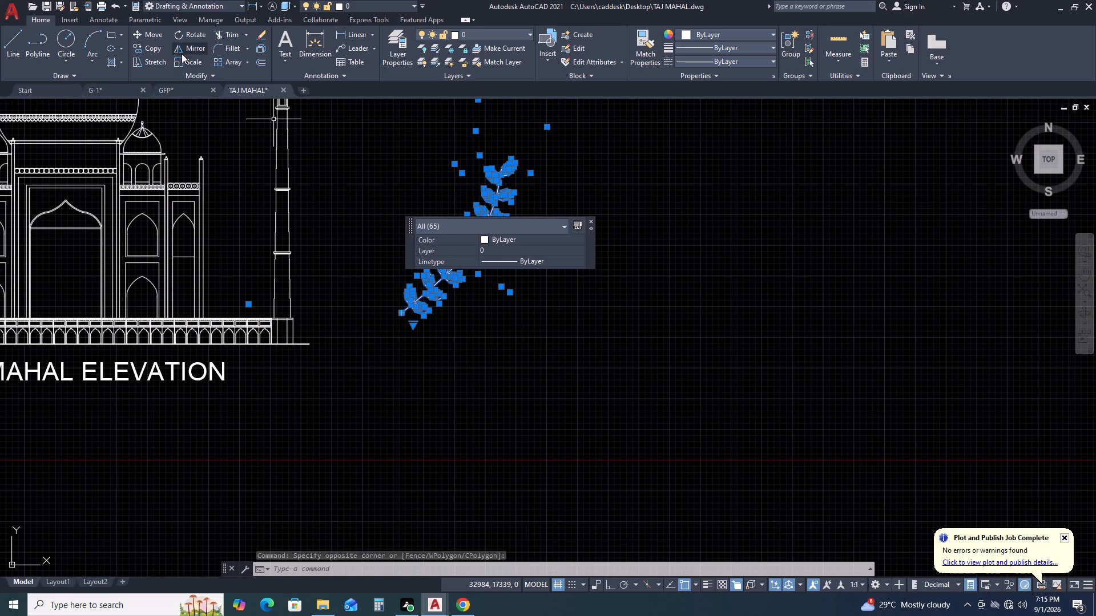
{"action": "left_click", "coordinate": [147, 50]}
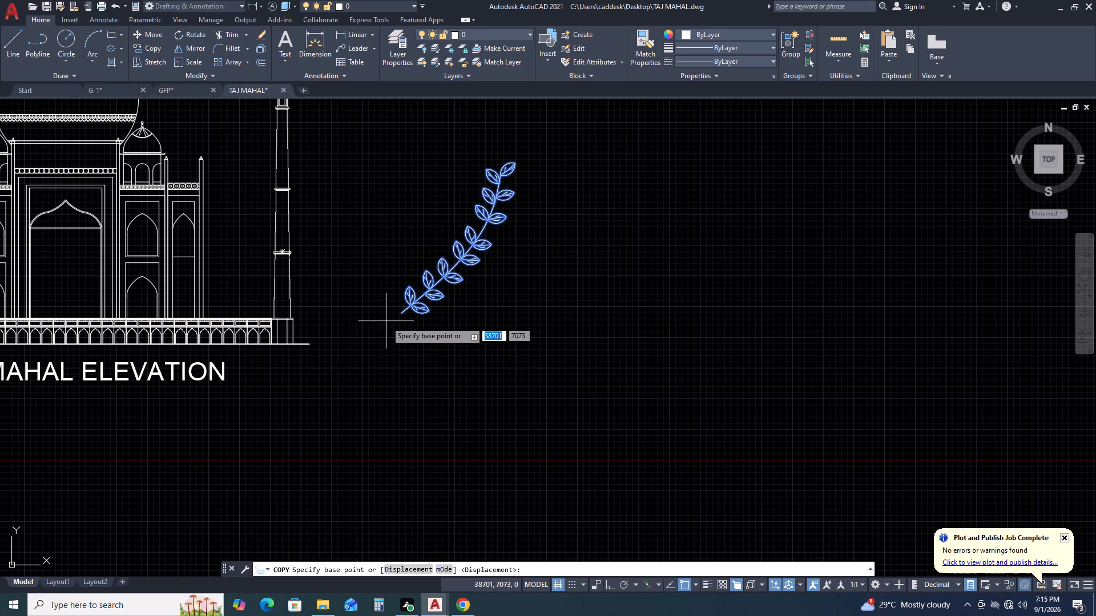
{"action": "scroll", "coordinate": [395, 309], "scroll_direction": "up", "scroll_amount": 2}
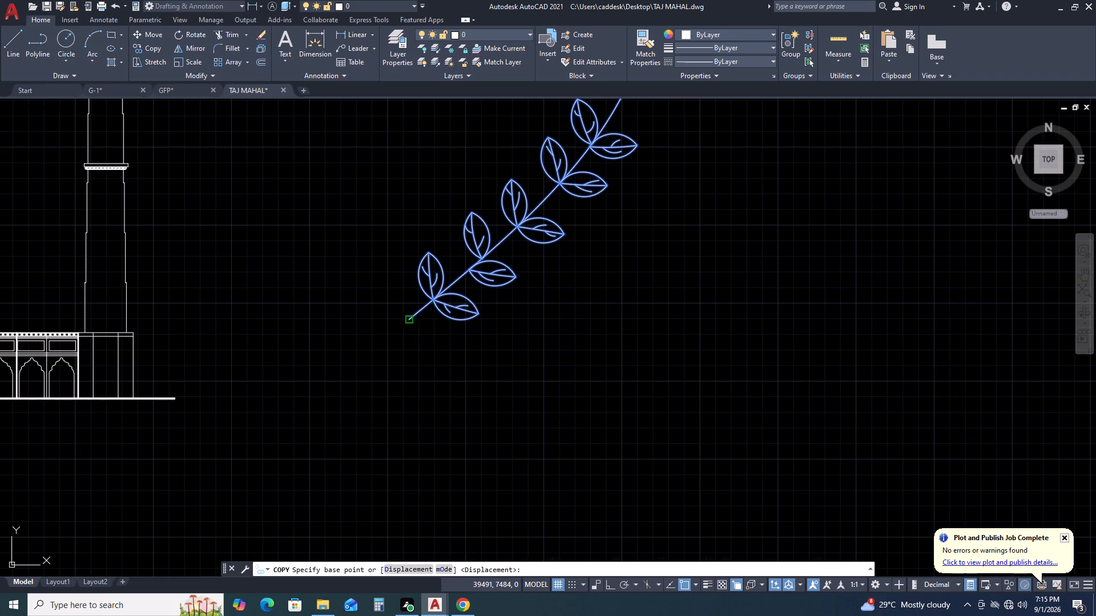
{"action": "left_click", "coordinate": [412, 317]}
{"action": "scroll", "coordinate": [460, 346], "scroll_direction": "down", "scroll_amount": 1}
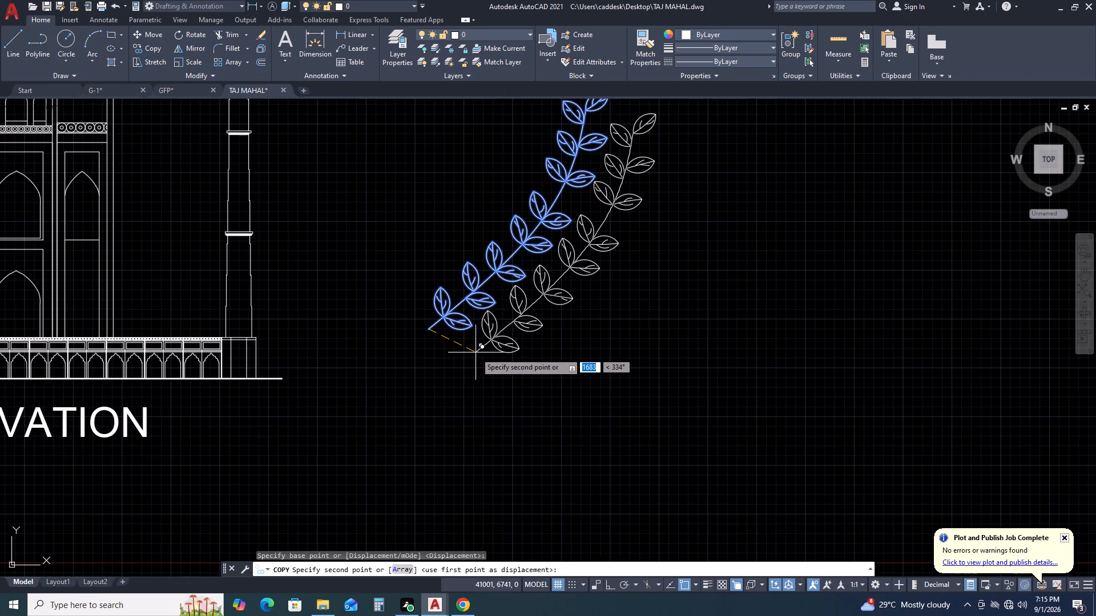
{"action": "left_click", "coordinate": [476, 352]}
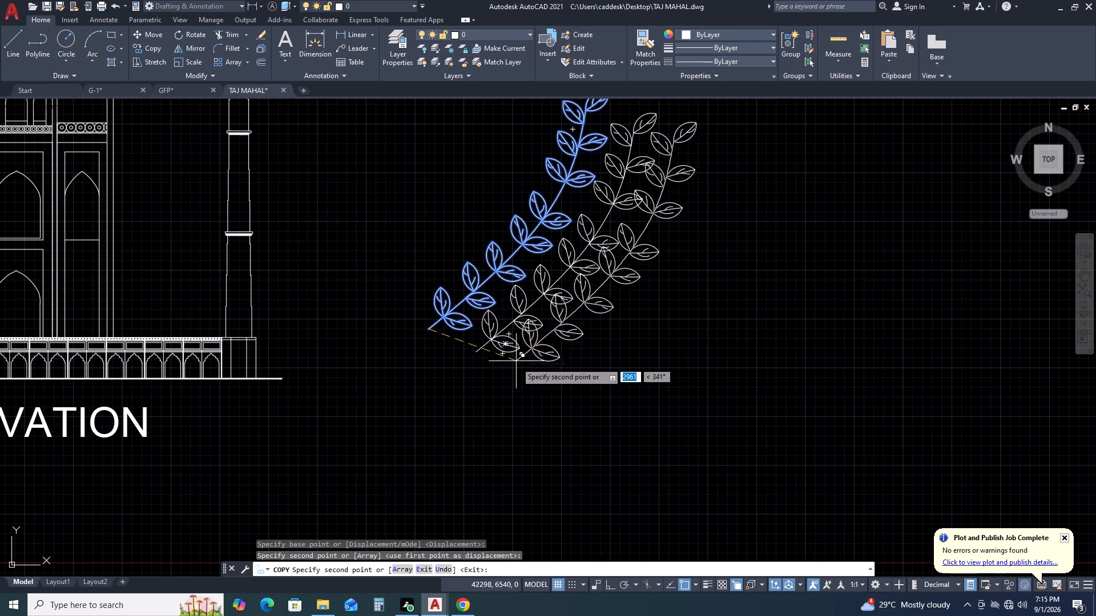
{"action": "left_click", "coordinate": [507, 378]}
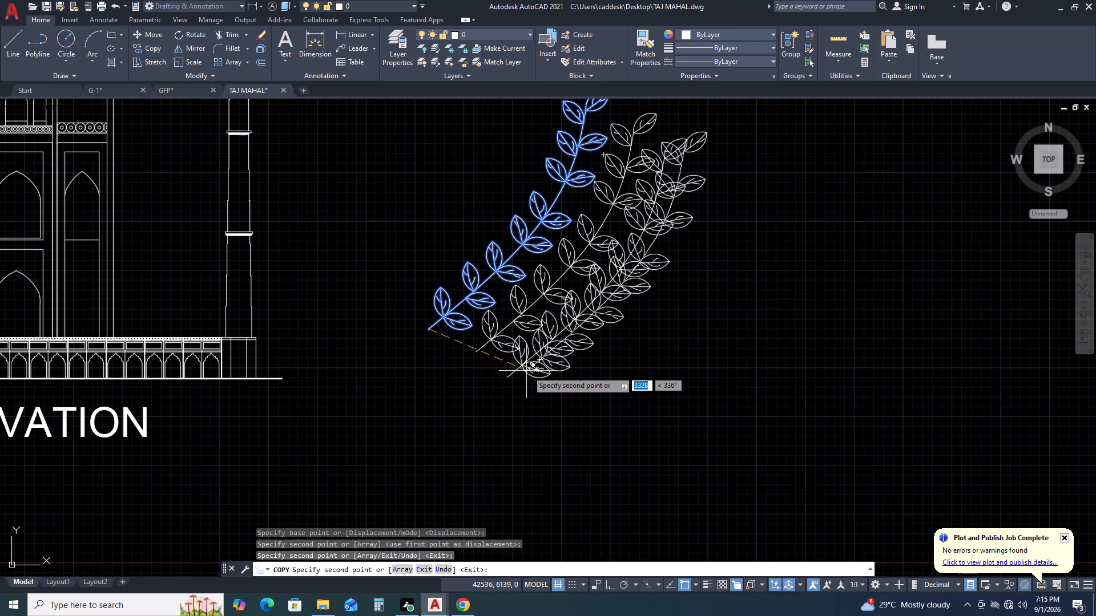
{"action": "left_click", "coordinate": [546, 408]}
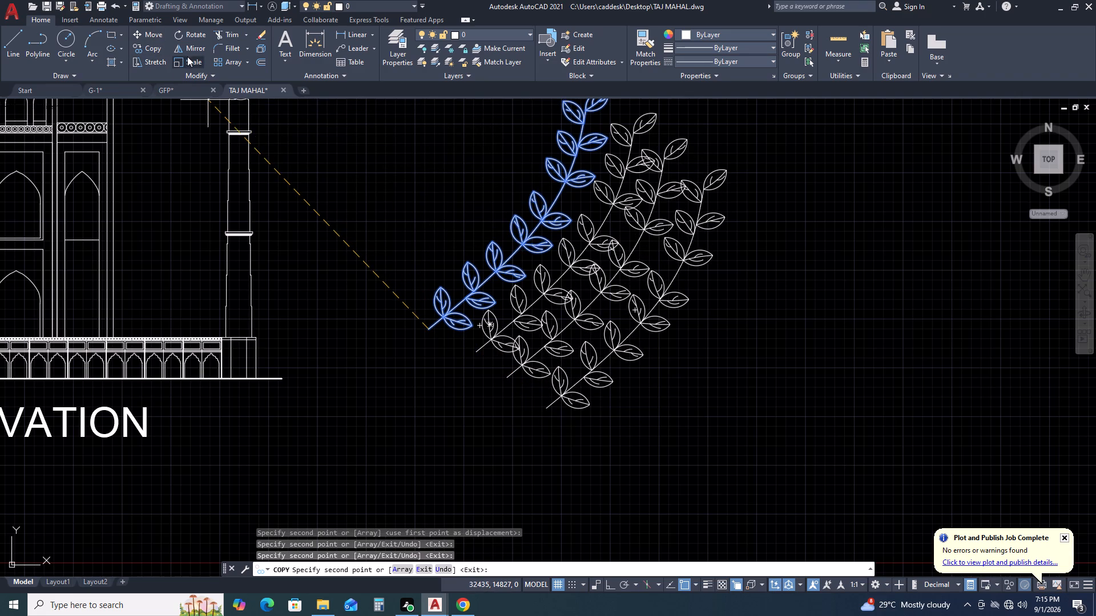
Mirror the whole original branch, including every leaf and vein, about a near-vertical line through its stem's bottom end, keeping the source.
{"action": "left_click", "coordinate": [199, 44]}
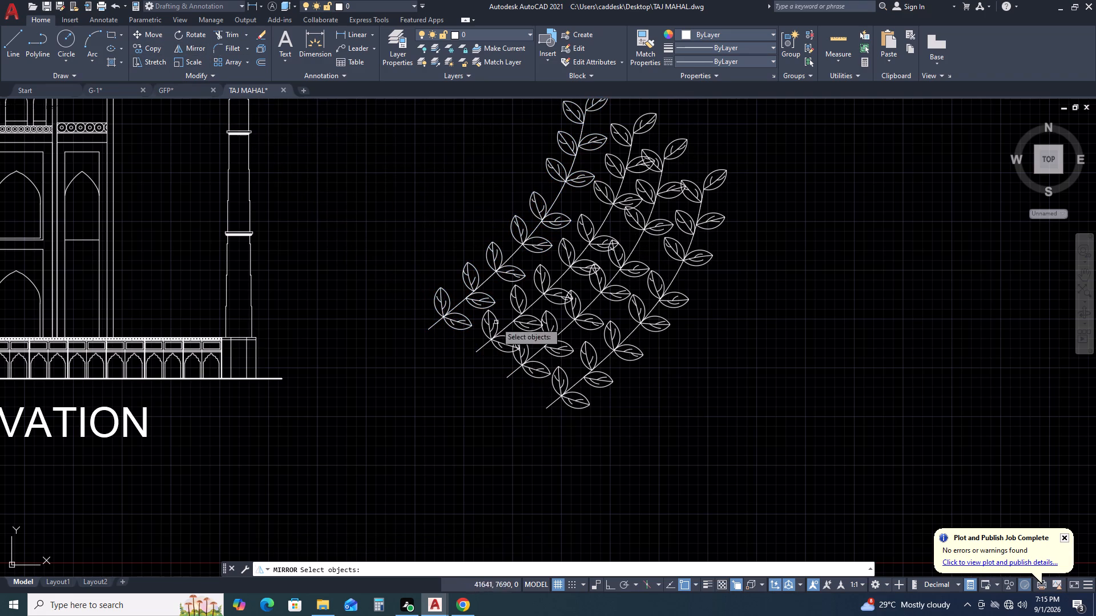
{"action": "scroll", "coordinate": [487, 302], "scroll_direction": "down", "scroll_amount": 2}
{"action": "scroll", "coordinate": [526, 219], "scroll_direction": "up", "scroll_amount": 2}
{"action": "left_click", "coordinate": [563, 186]}
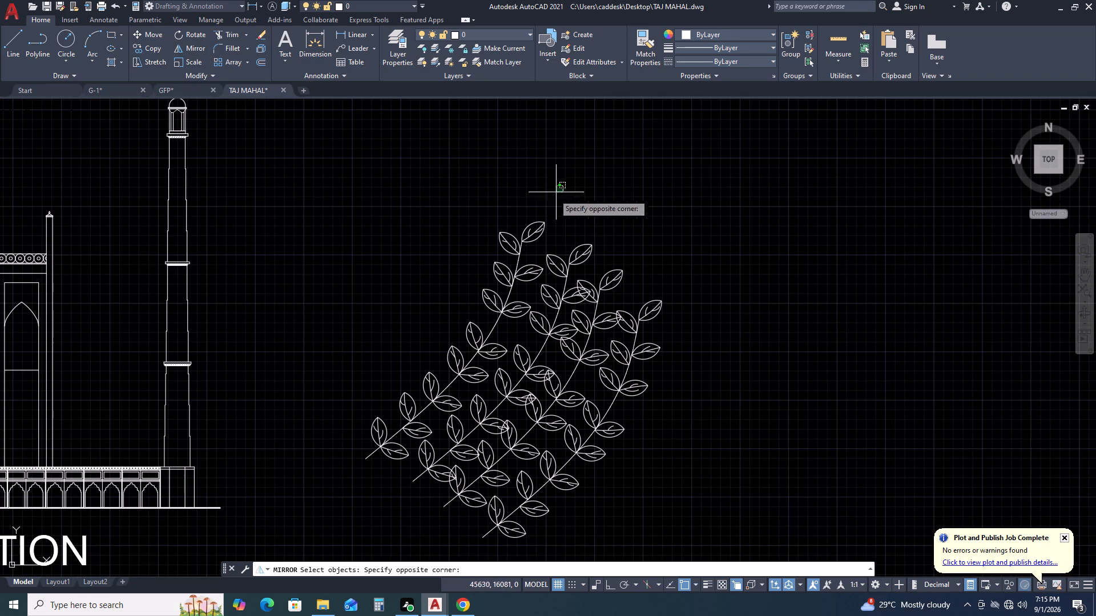
{"action": "left_click", "coordinate": [517, 189]}
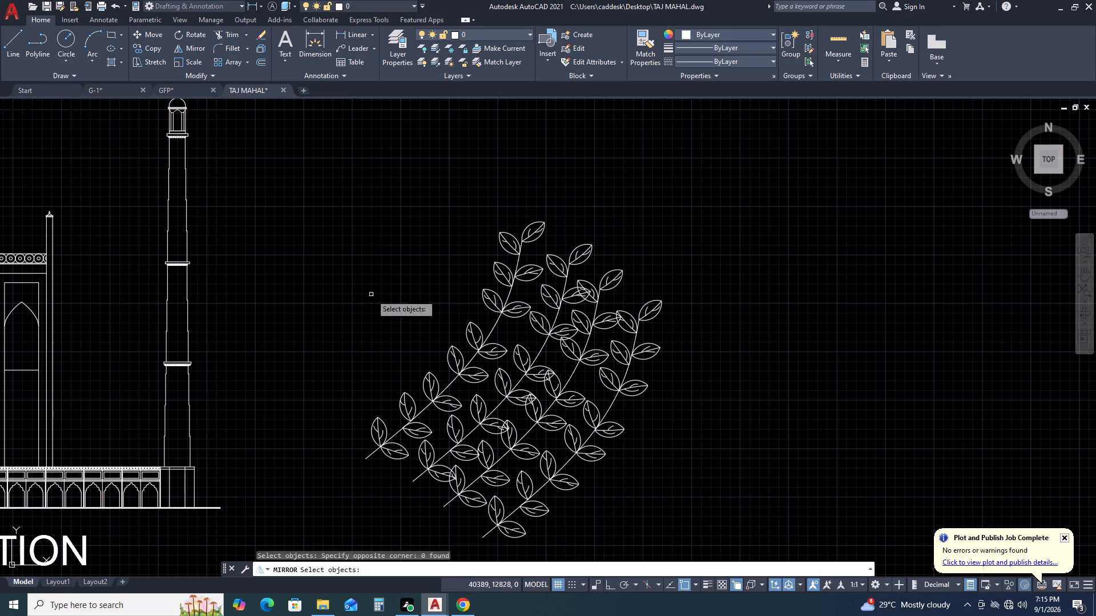
{"action": "left_click", "coordinate": [248, 179]}
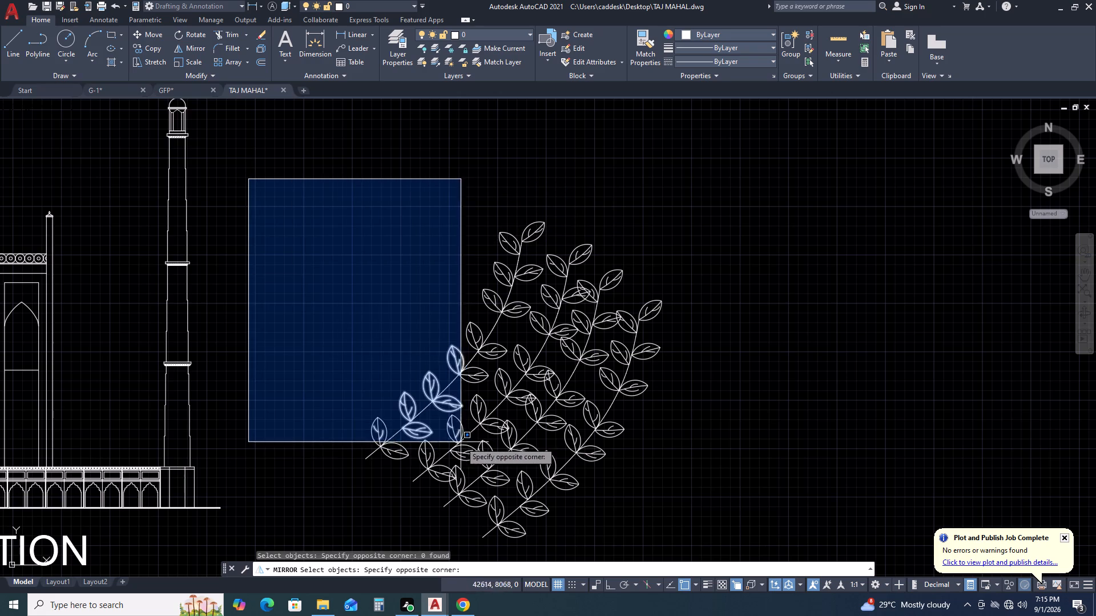
{"action": "left_click", "coordinate": [412, 464]}
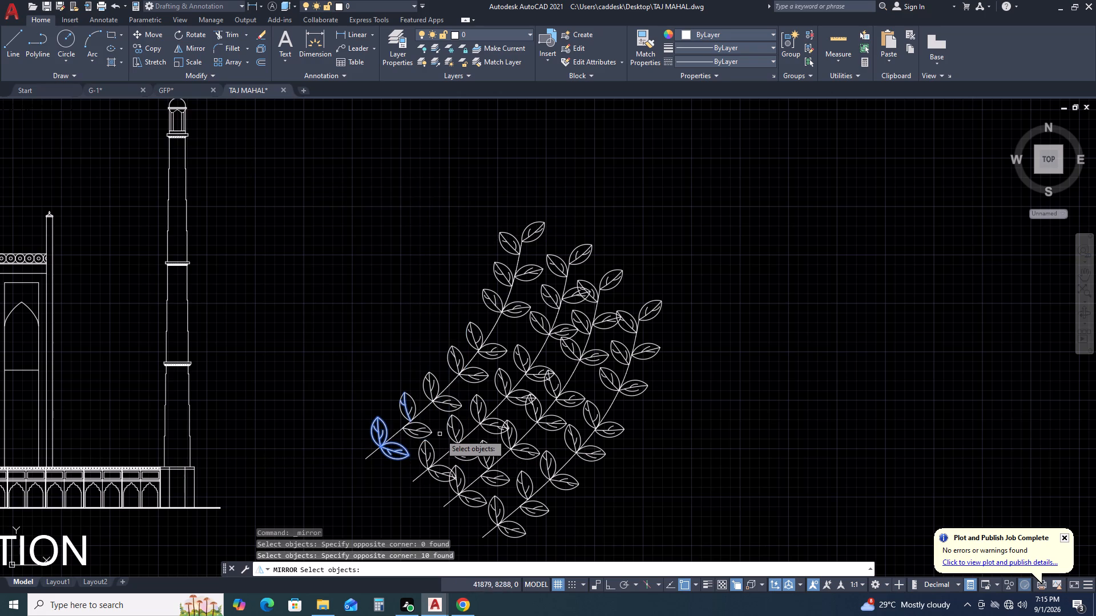
{"action": "left_click", "coordinate": [440, 434]}
{"action": "left_click", "coordinate": [394, 385]}
{"action": "scroll", "coordinate": [483, 349], "scroll_direction": "up", "scroll_amount": 3}
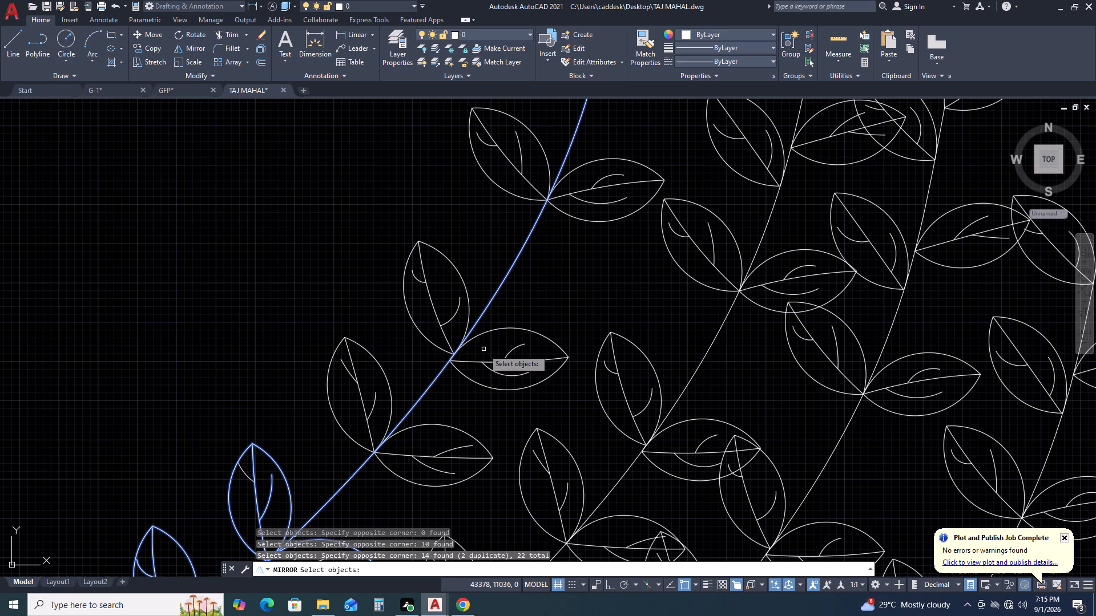
{"action": "left_click_drag", "start_coordinate": [476, 495], "coordinate": [472, 489]}
{"action": "left_click", "coordinate": [333, 349]}
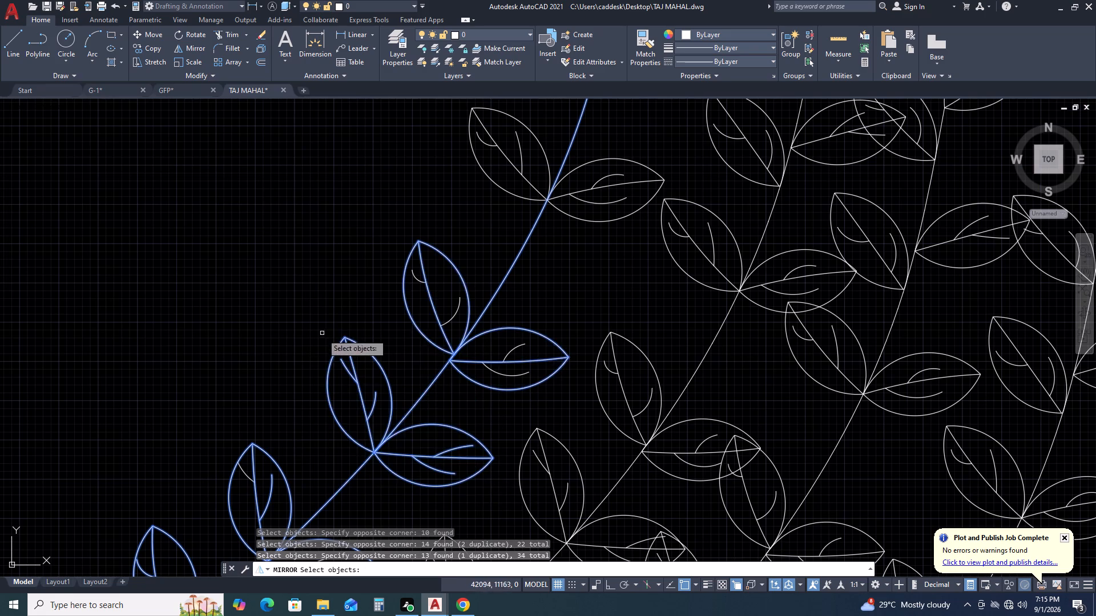
{"action": "scroll", "coordinate": [388, 339], "scroll_direction": "down", "scroll_amount": 2}
{"action": "scroll", "coordinate": [384, 451], "scroll_direction": "up", "scroll_amount": 2}
{"action": "left_click", "coordinate": [387, 438]}
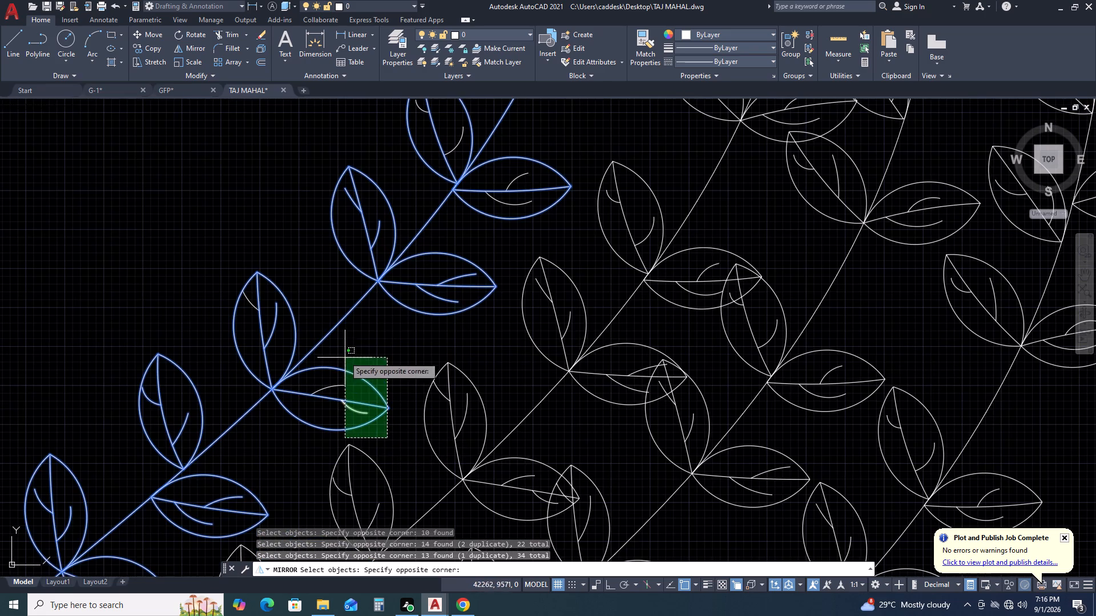
{"action": "left_click", "coordinate": [335, 342]}
{"action": "left_click", "coordinate": [284, 301]}
{"action": "left_click", "coordinate": [239, 295]}
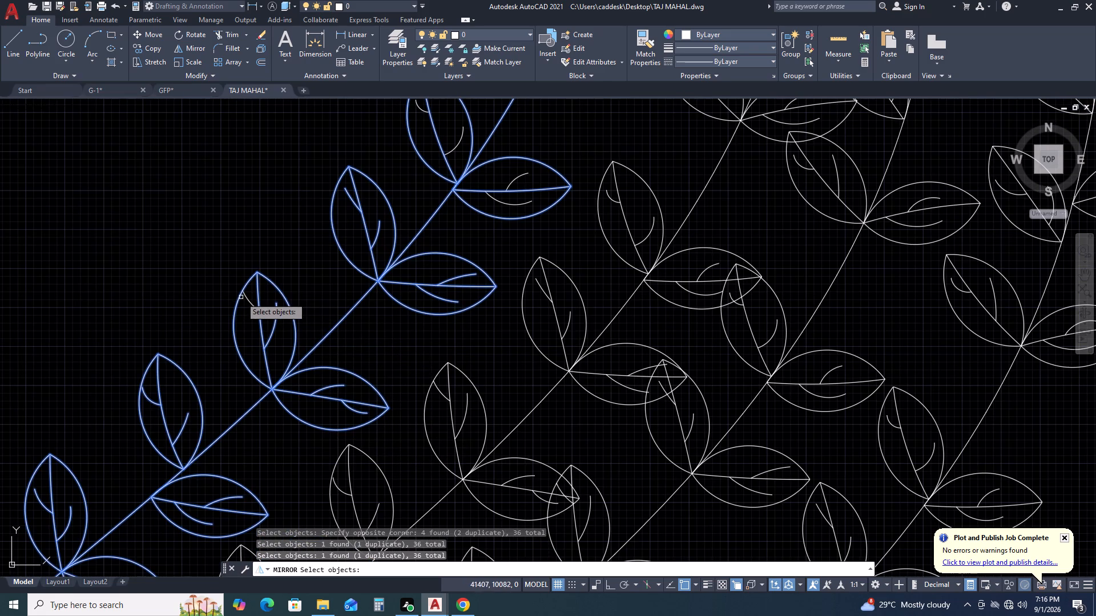
{"action": "left_click", "coordinate": [244, 295]}
{"action": "scroll", "coordinate": [283, 345], "scroll_direction": "down", "scroll_amount": 2}
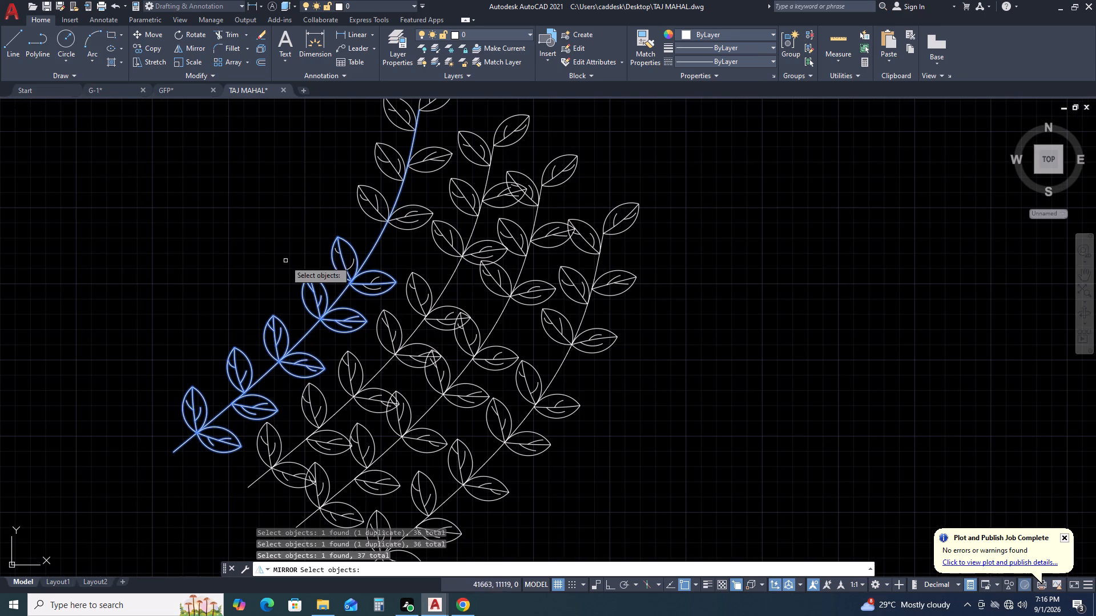
{"action": "middle_click_drag", "start_coordinate": [363, 194], "coordinate": [376, 281]}
{"action": "scroll", "coordinate": [395, 368], "scroll_direction": "up", "scroll_amount": 3}
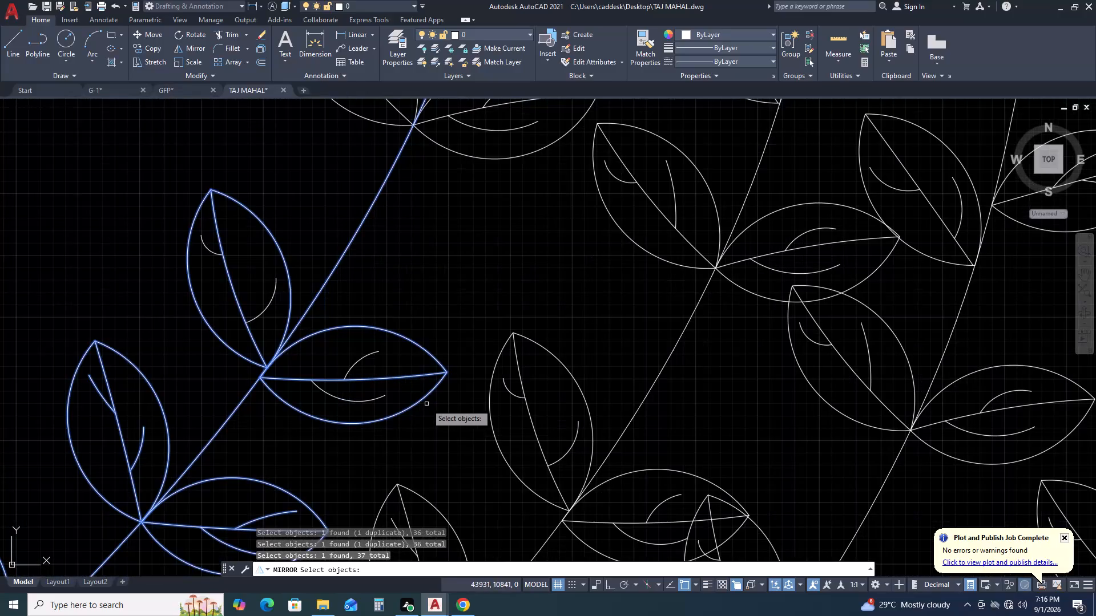
{"action": "left_click", "coordinate": [439, 431]}
{"action": "left_click", "coordinate": [158, 182]}
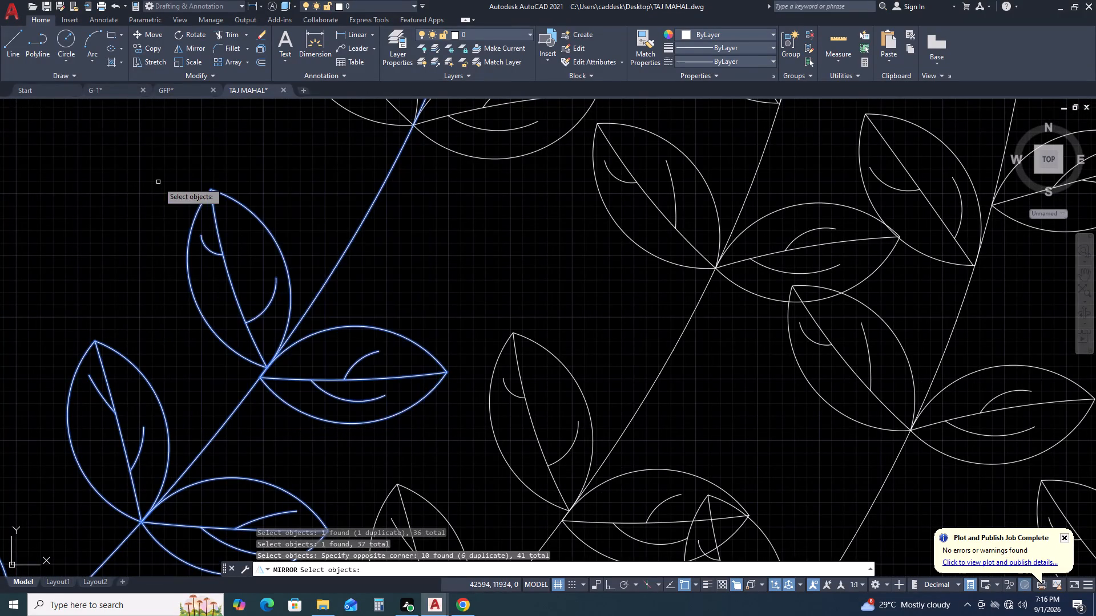
{"action": "scroll", "coordinate": [278, 258], "scroll_direction": "down", "scroll_amount": 4}
{"action": "middle_click_drag", "start_coordinate": [341, 221], "coordinate": [397, 357]}
{"action": "scroll", "coordinate": [396, 387], "scroll_direction": "up", "scroll_amount": 2}
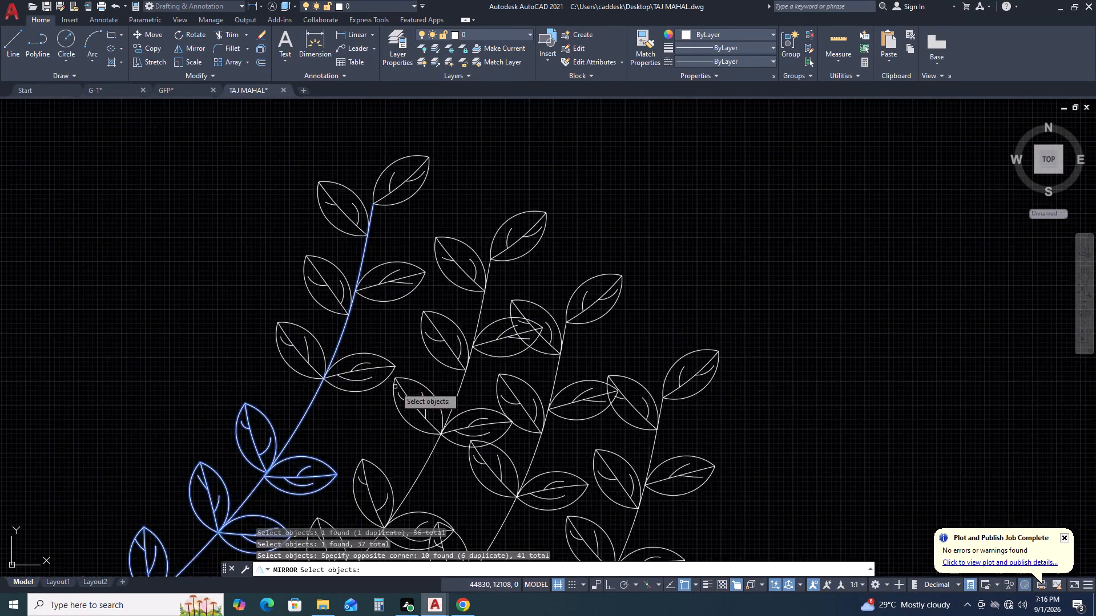
{"action": "scroll", "coordinate": [383, 377], "scroll_direction": "up", "scroll_amount": 3}
{"action": "left_click", "coordinate": [444, 254]}
{"action": "left_click", "coordinate": [0, 325]}
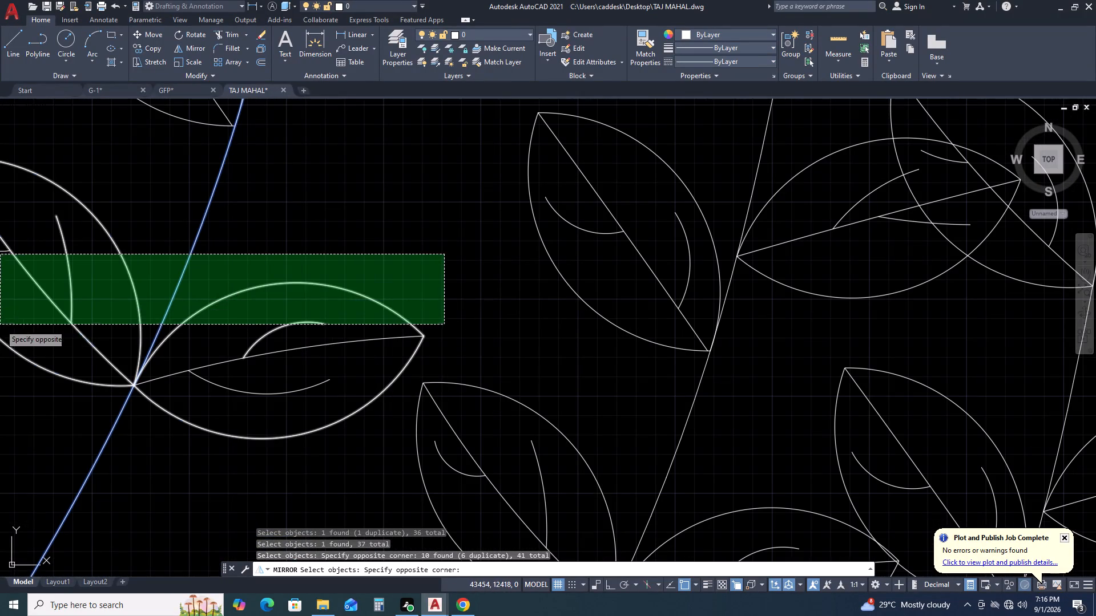
{"action": "scroll", "coordinate": [309, 434], "scroll_direction": "down", "scroll_amount": 1}
{"action": "left_click", "coordinate": [320, 491]}
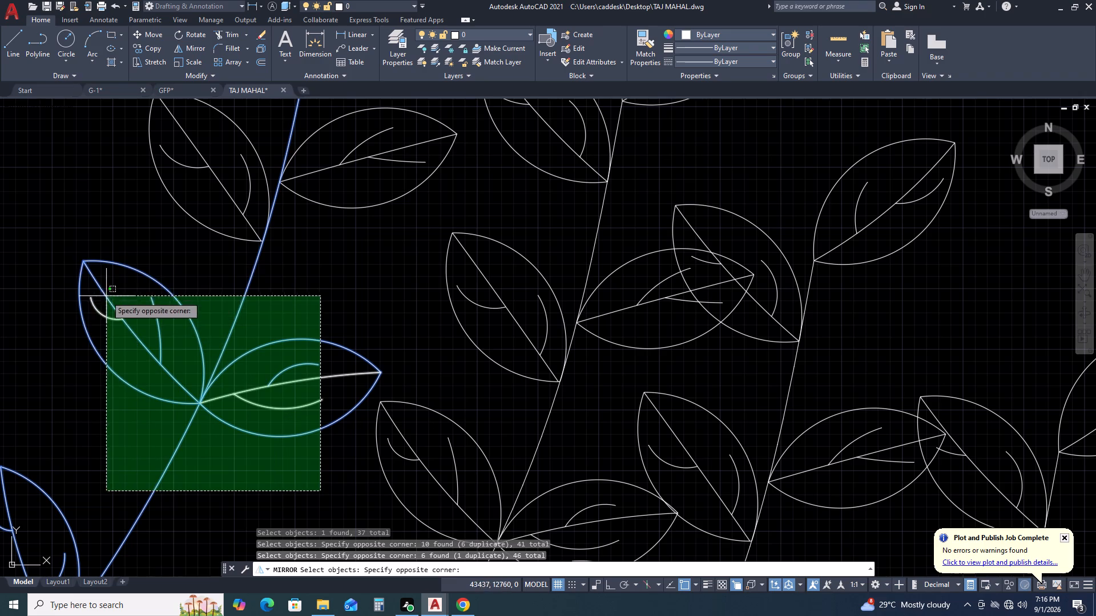
{"action": "left_click", "coordinate": [59, 252]}
{"action": "scroll", "coordinate": [148, 334], "scroll_direction": "down", "scroll_amount": 4}
{"action": "middle_click_drag", "start_coordinate": [215, 380], "coordinate": [251, 388]}
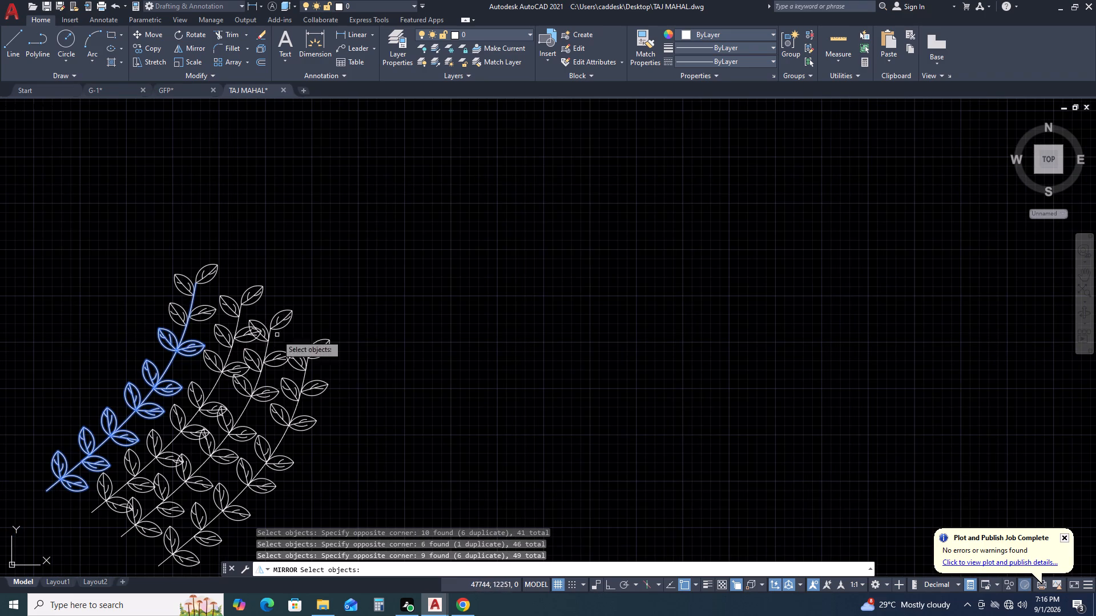
{"action": "middle_click_drag", "start_coordinate": [176, 302], "coordinate": [389, 332]}
{"action": "scroll", "coordinate": [398, 337], "scroll_direction": "up", "scroll_amount": 3}
{"action": "scroll", "coordinate": [448, 406], "scroll_direction": "up", "scroll_amount": 3}
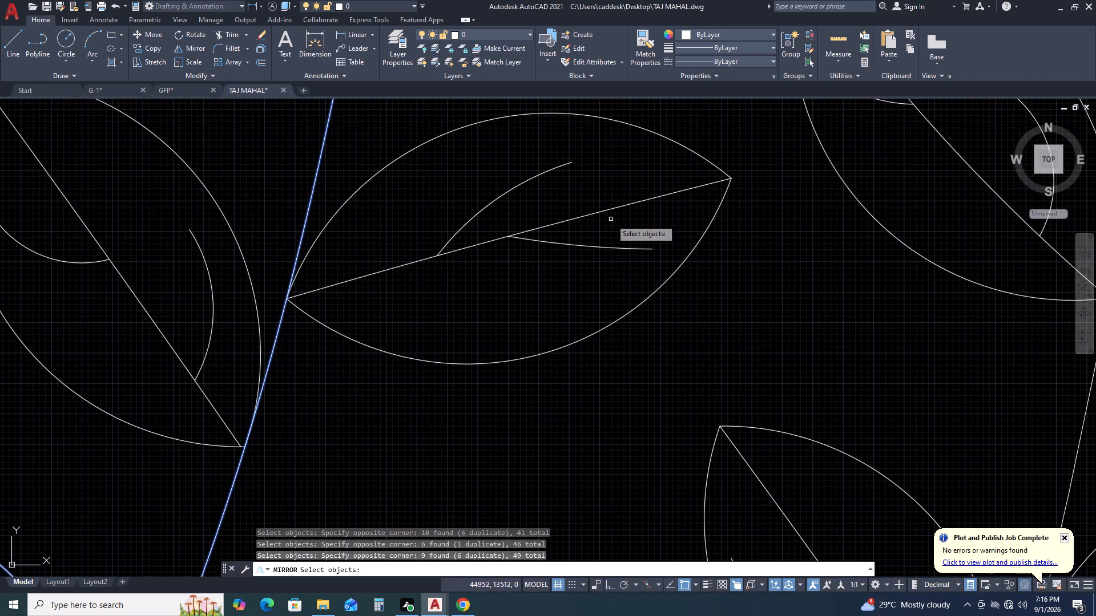
{"action": "scroll", "coordinate": [619, 213], "scroll_direction": "down", "scroll_amount": 3}
{"action": "left_click", "coordinate": [626, 173]}
{"action": "left_click", "coordinate": [442, 264]}
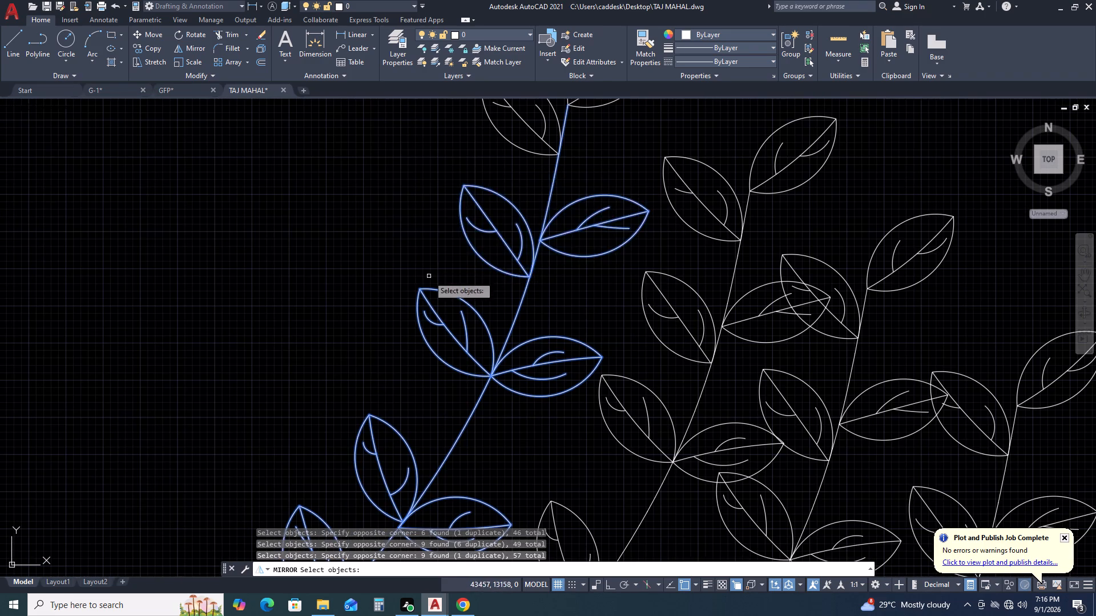
{"action": "scroll", "coordinate": [432, 302], "scroll_direction": "down", "scroll_amount": 2}
{"action": "middle_click_drag", "start_coordinate": [485, 264], "coordinate": [487, 335]}
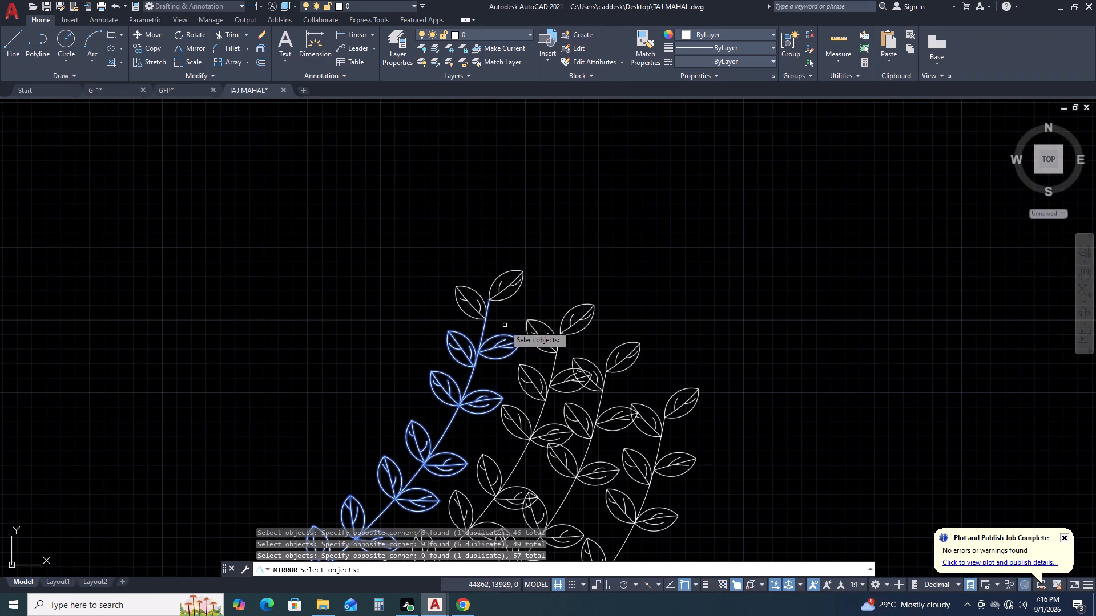
{"action": "scroll", "coordinate": [505, 325], "scroll_direction": "up", "scroll_amount": 2}
{"action": "left_click", "coordinate": [315, 155]}
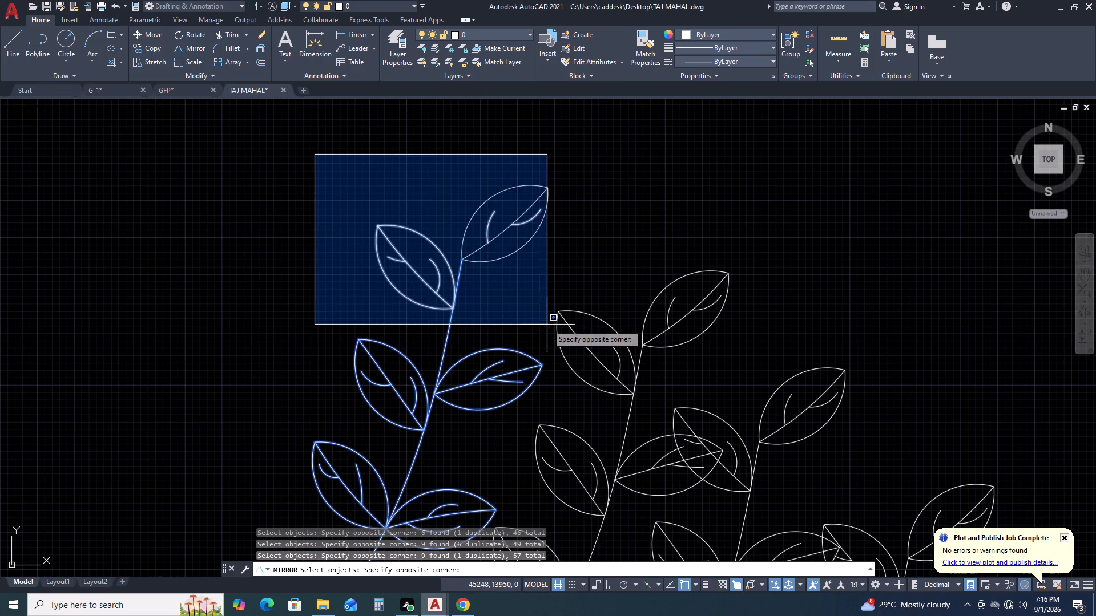
{"action": "left_click", "coordinate": [554, 348]}
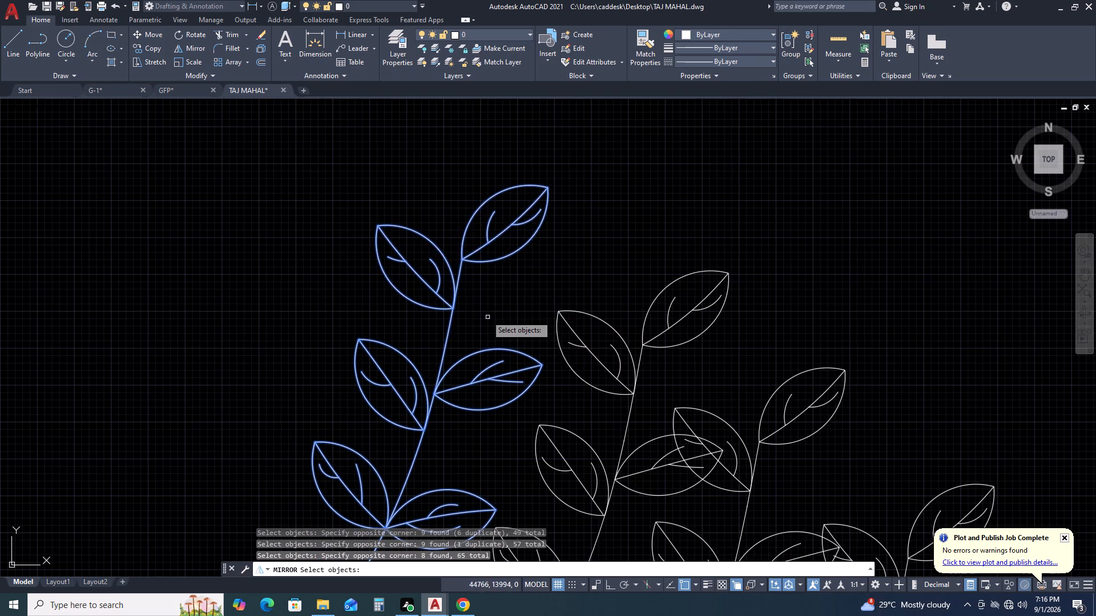
{"action": "scroll", "coordinate": [485, 309], "scroll_direction": "down", "scroll_amount": 5}
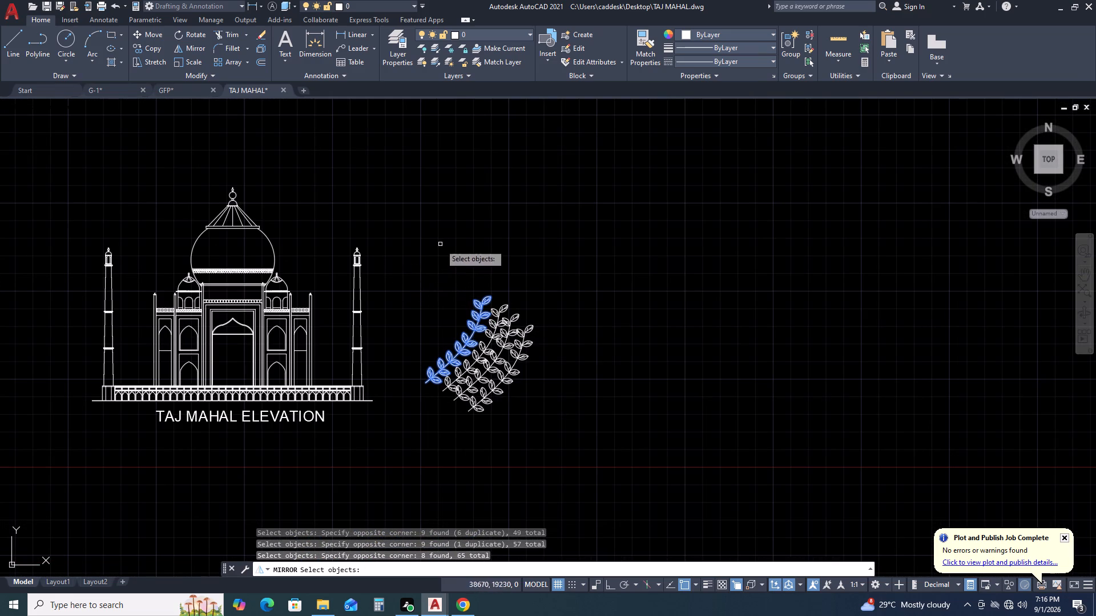
{"action": "right_click", "coordinate": [442, 244]}
{"action": "scroll", "coordinate": [432, 380], "scroll_direction": "up", "scroll_amount": 3}
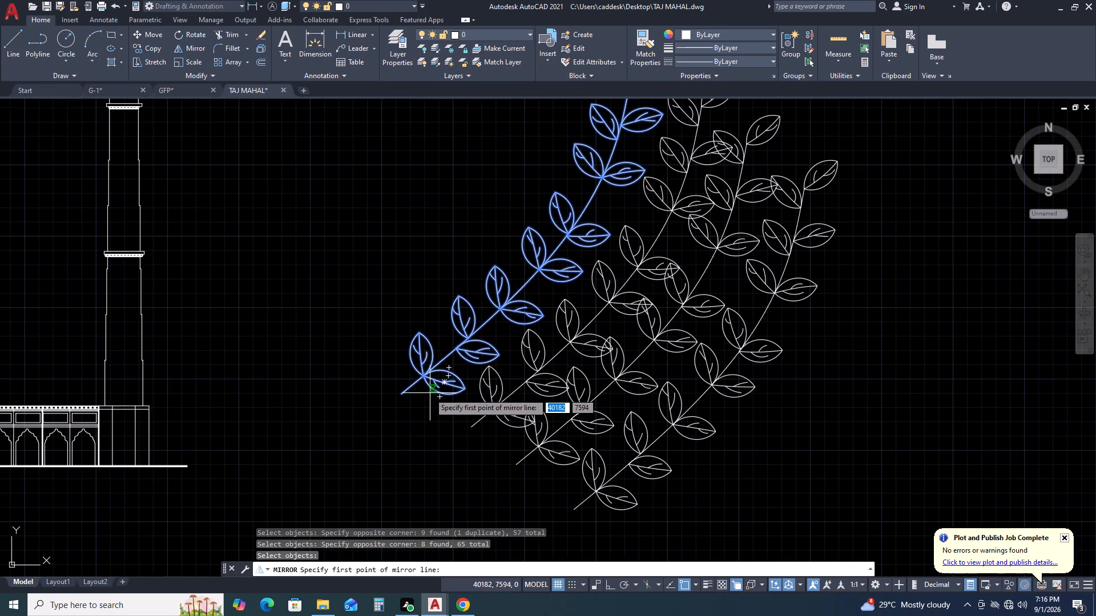
{"action": "left_click", "coordinate": [401, 395]}
{"action": "scroll", "coordinate": [401, 394], "scroll_direction": "down", "scroll_amount": 1}
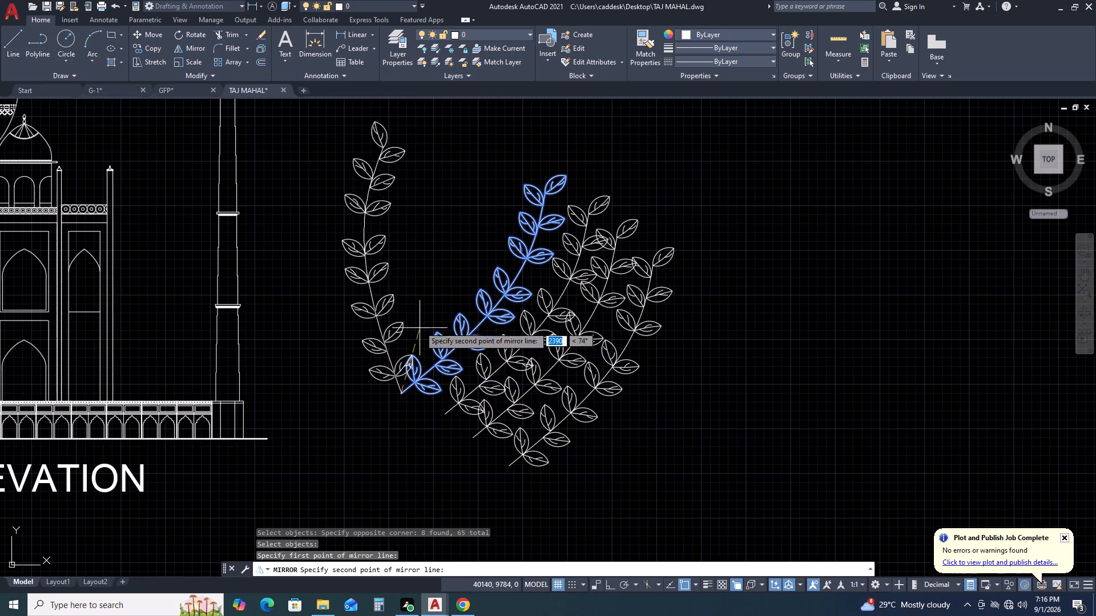
{"action": "scroll", "coordinate": [432, 302], "scroll_direction": "down", "scroll_amount": 1}
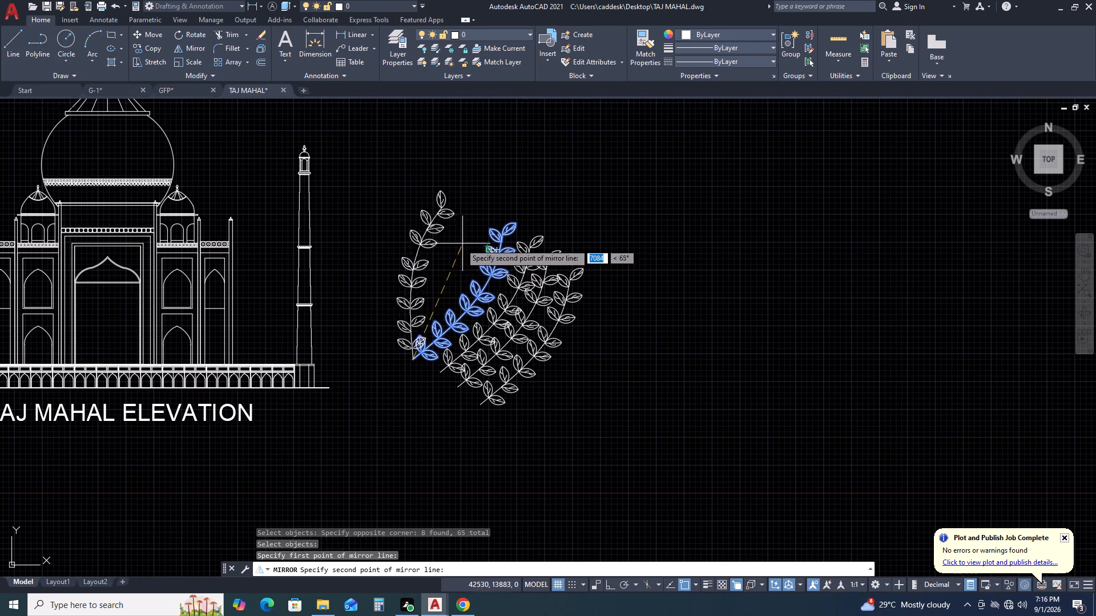
{"action": "left_click", "coordinate": [436, 230]}
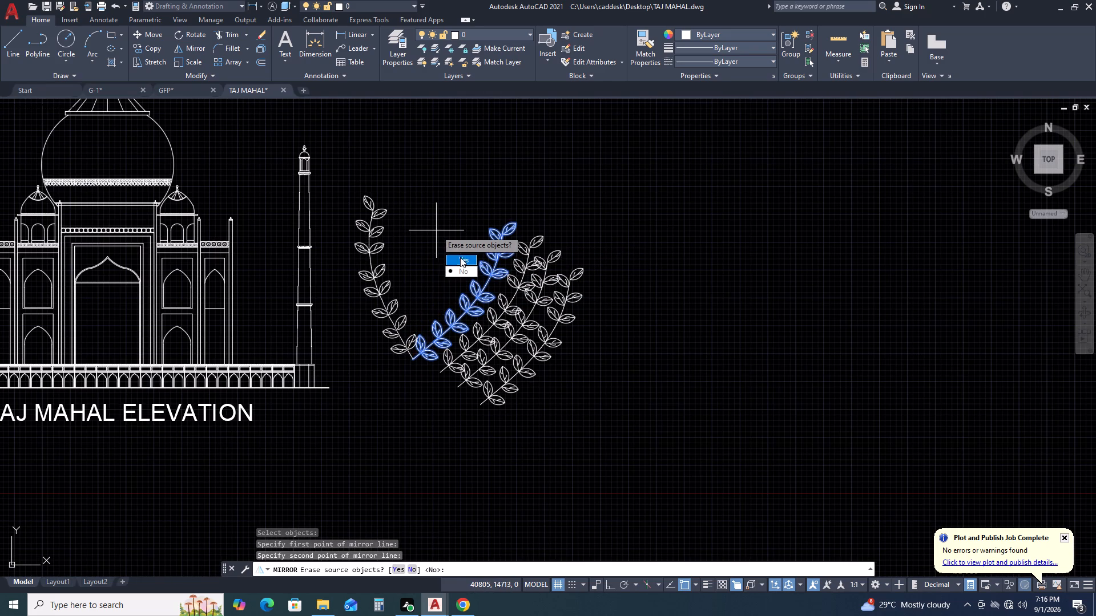
{"action": "left_click_drag", "start_coordinate": [462, 275], "coordinate": [436, 230]}
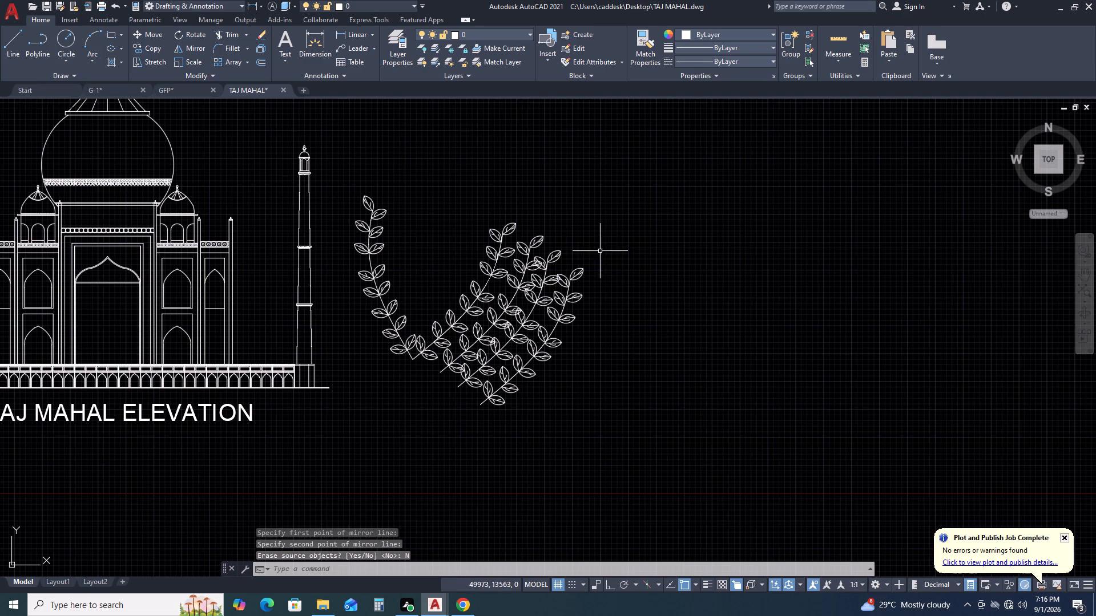
Erase the stems and upper leaves of the three copied branches beside the original branch.
{"action": "scroll", "coordinate": [476, 272], "scroll_direction": "up", "scroll_amount": 2}
{"action": "scroll", "coordinate": [755, 214], "scroll_direction": "down", "scroll_amount": 2}
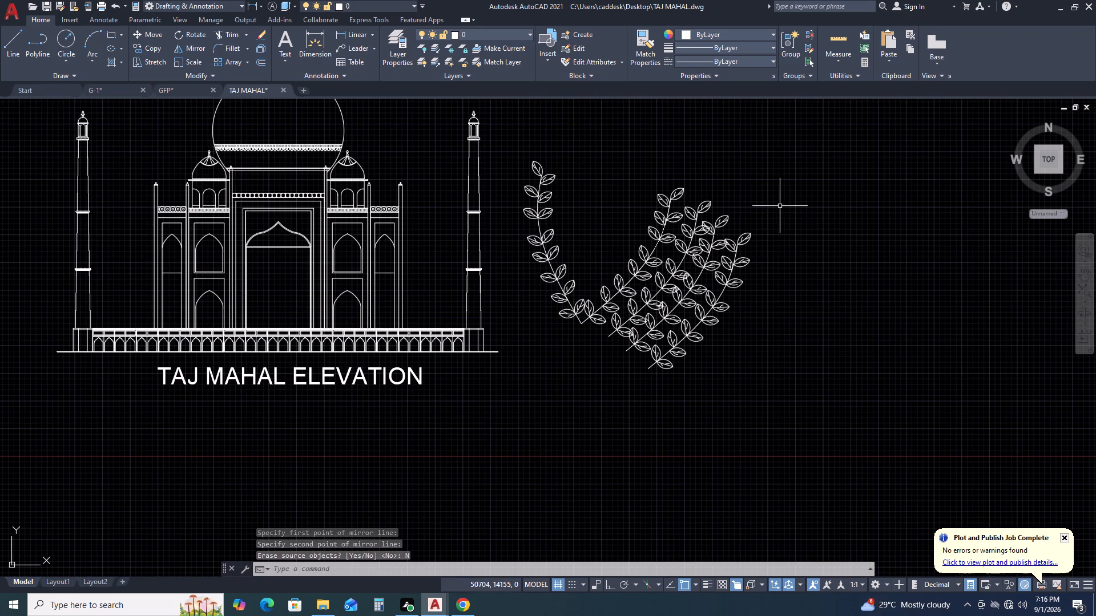
{"action": "left_click", "coordinate": [780, 206]}
{"action": "left_click", "coordinate": [688, 316]}
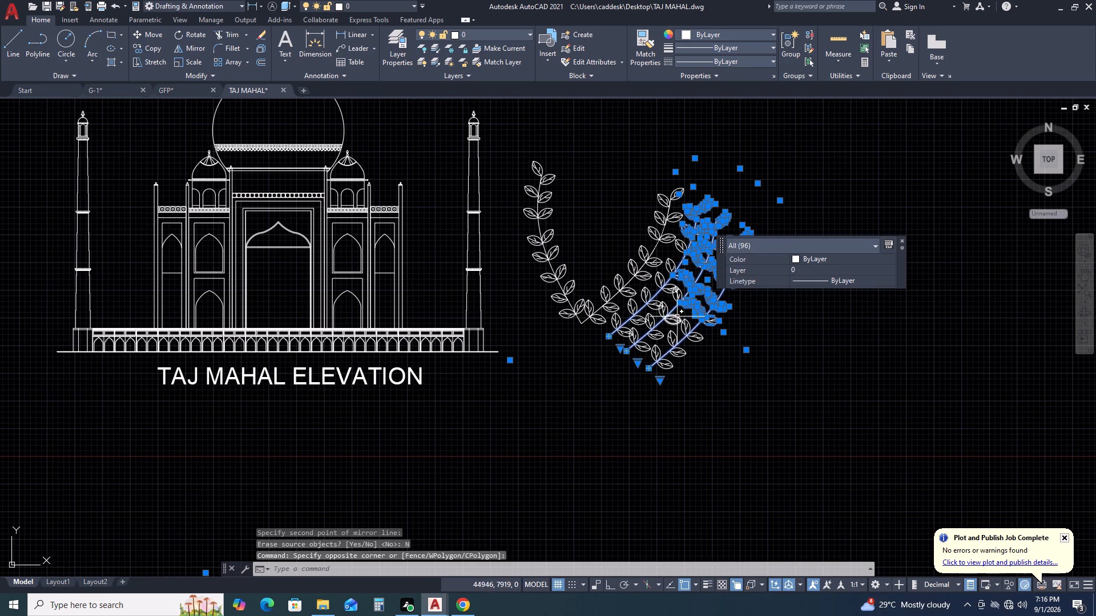
{"action": "right_click", "coordinate": [576, 379]}
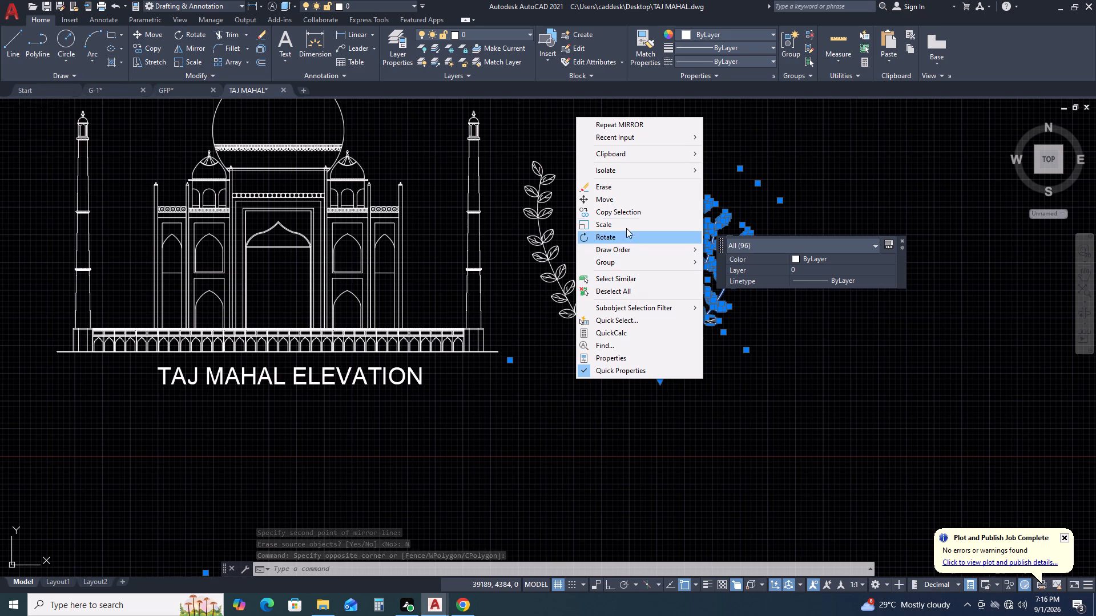
{"action": "left_click", "coordinate": [617, 191]}
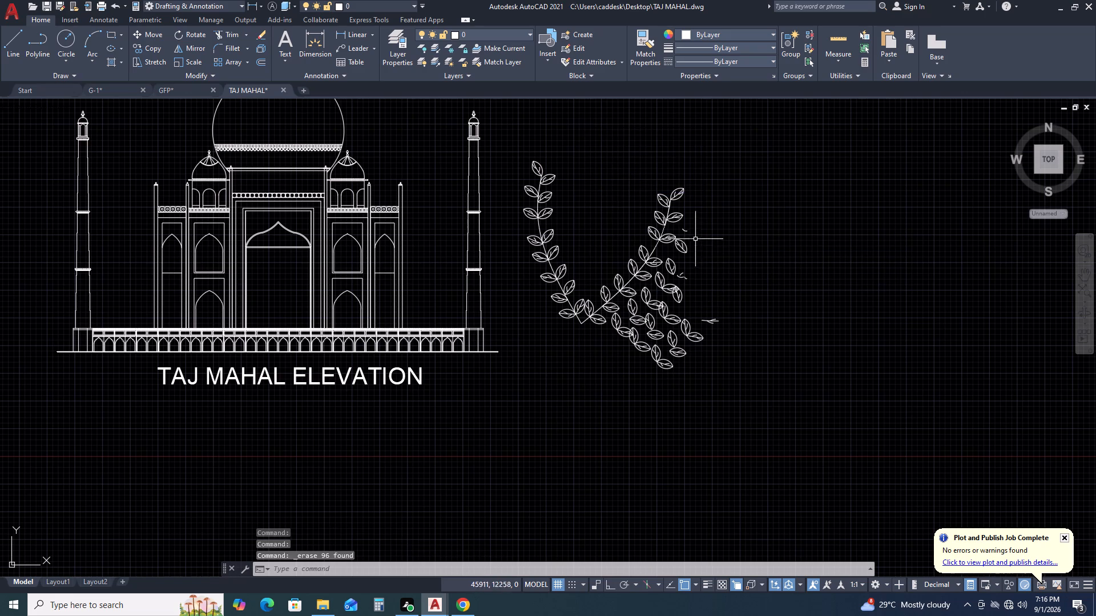
Erase all remaining leaves and loose veins of the three copied branches, keeping the original branch and its mirrored twin.
{"action": "scroll", "coordinate": [695, 234], "scroll_direction": "up", "scroll_amount": 3}
{"action": "left_click", "coordinate": [681, 217]}
{"action": "left_click", "coordinate": [624, 322]}
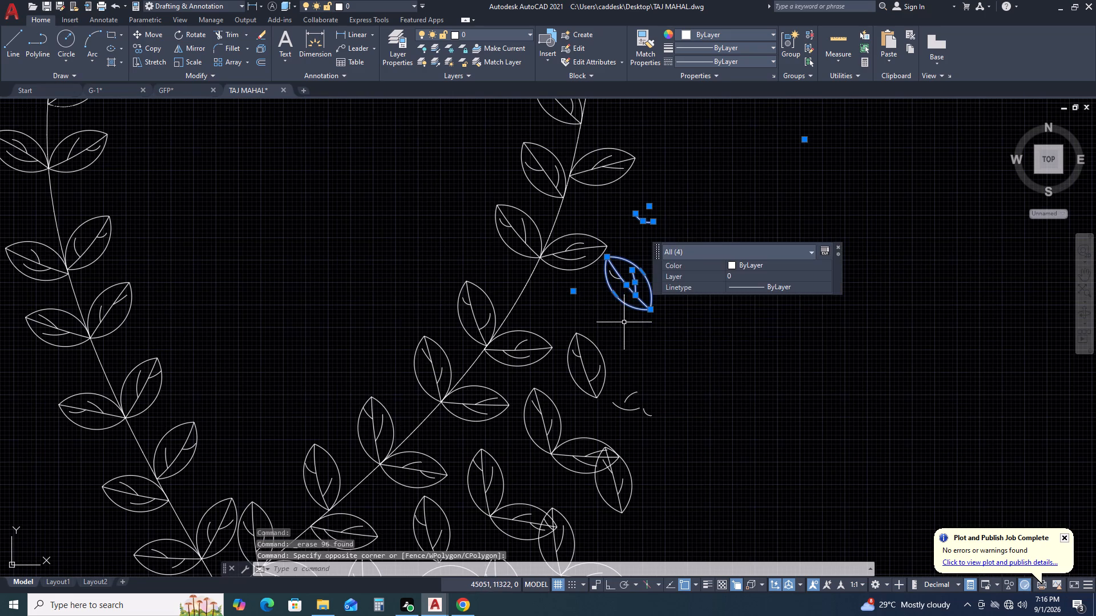
{"action": "middle_click_drag", "start_coordinate": [618, 406], "coordinate": [603, 372]}
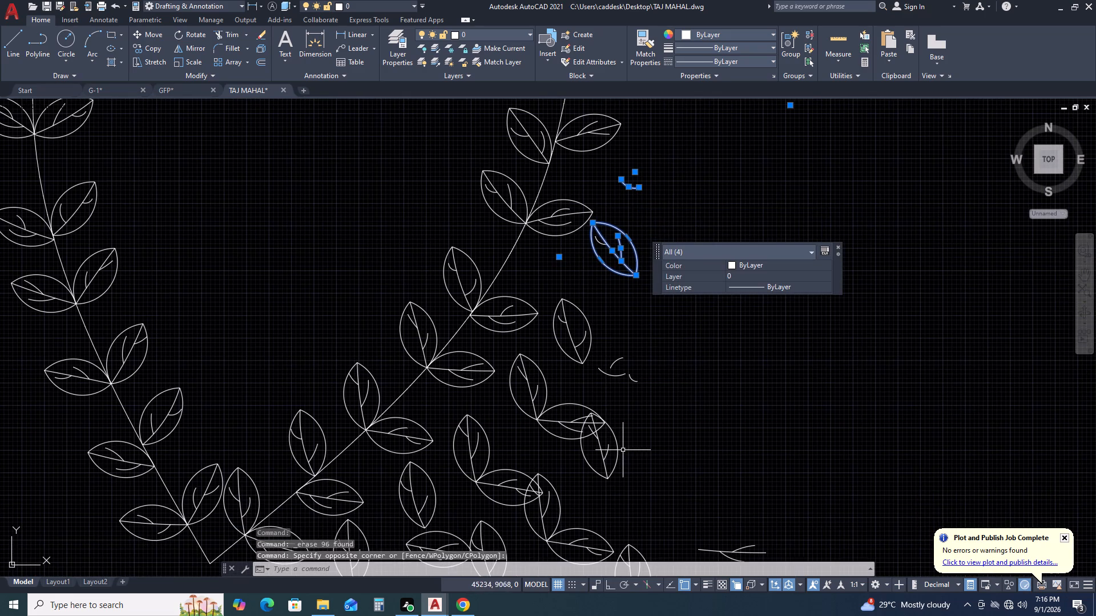
{"action": "middle_click_drag", "start_coordinate": [585, 387], "coordinate": [553, 330]}
{"action": "middle_click_drag", "start_coordinate": [598, 445], "coordinate": [555, 348]}
{"action": "scroll", "coordinate": [544, 334], "scroll_direction": "down", "scroll_amount": 2}
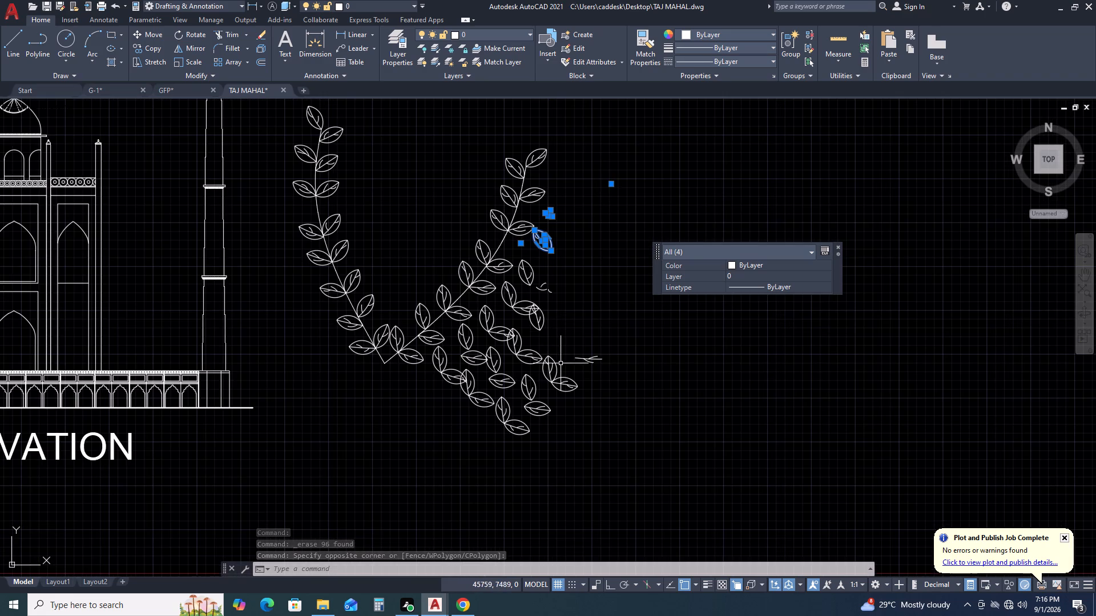
{"action": "left_click", "coordinate": [636, 327]}
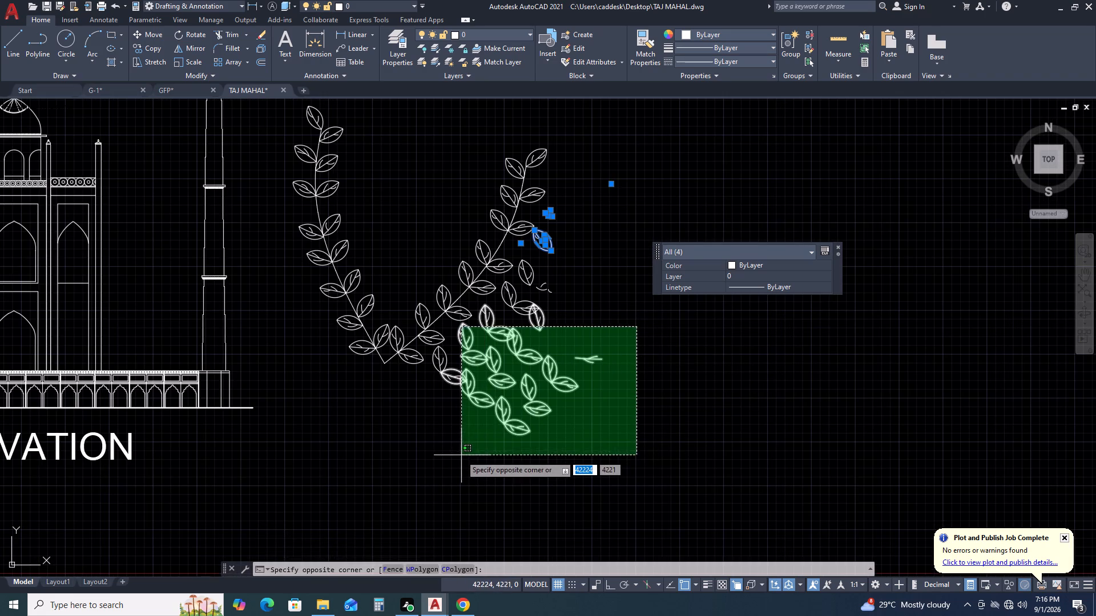
{"action": "left_click", "coordinate": [461, 455]}
{"action": "scroll", "coordinate": [566, 273], "scroll_direction": "up", "scroll_amount": 2}
{"action": "left_click", "coordinate": [521, 250]}
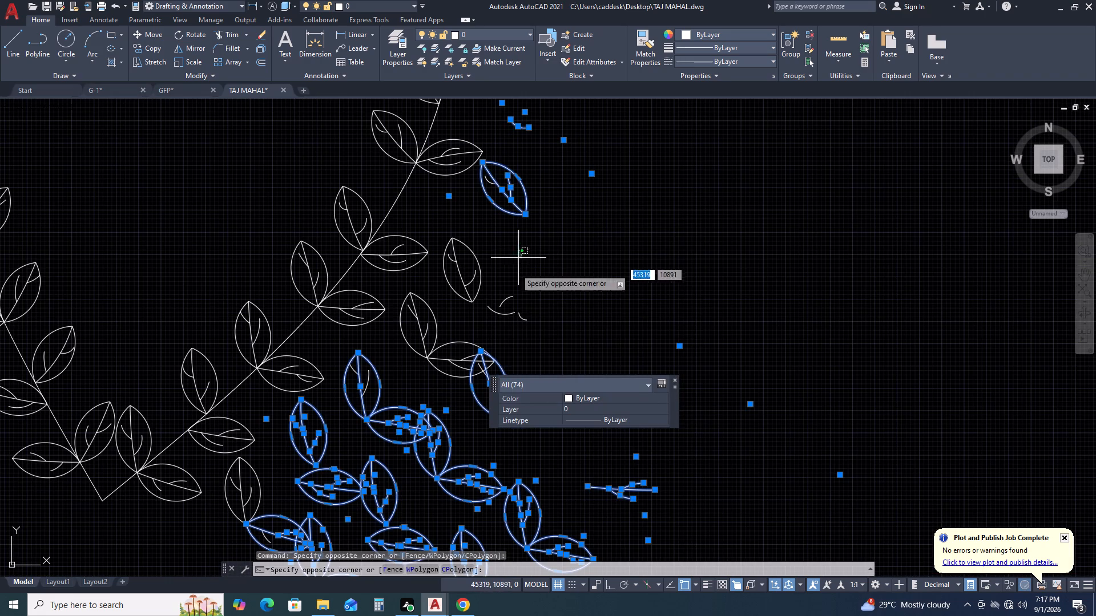
{"action": "left_click", "coordinate": [442, 379]}
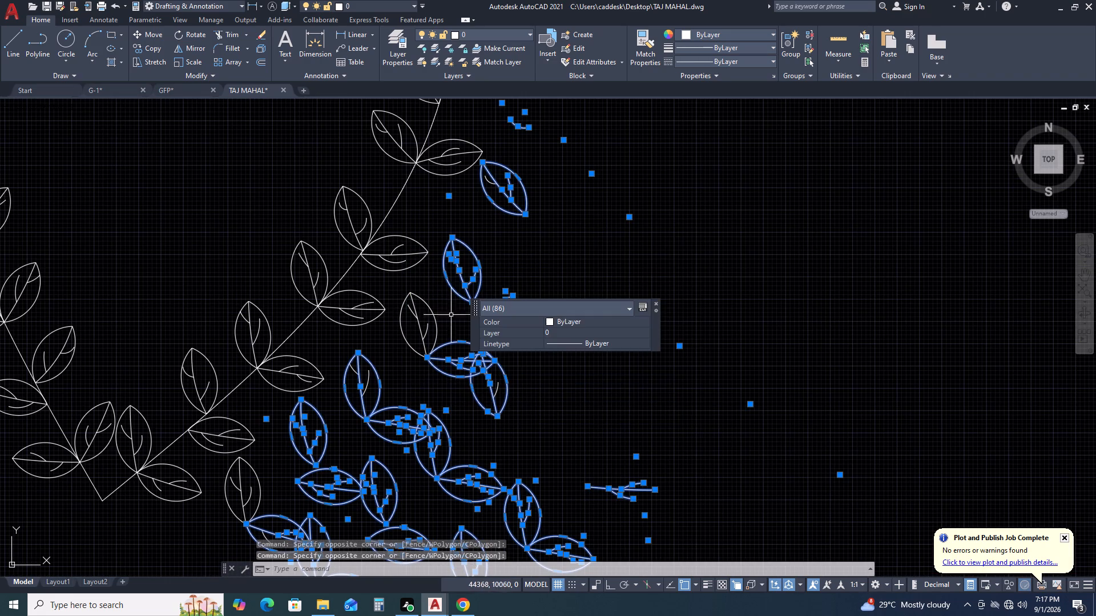
{"action": "left_click", "coordinate": [457, 287]}
{"action": "left_click", "coordinate": [409, 359]}
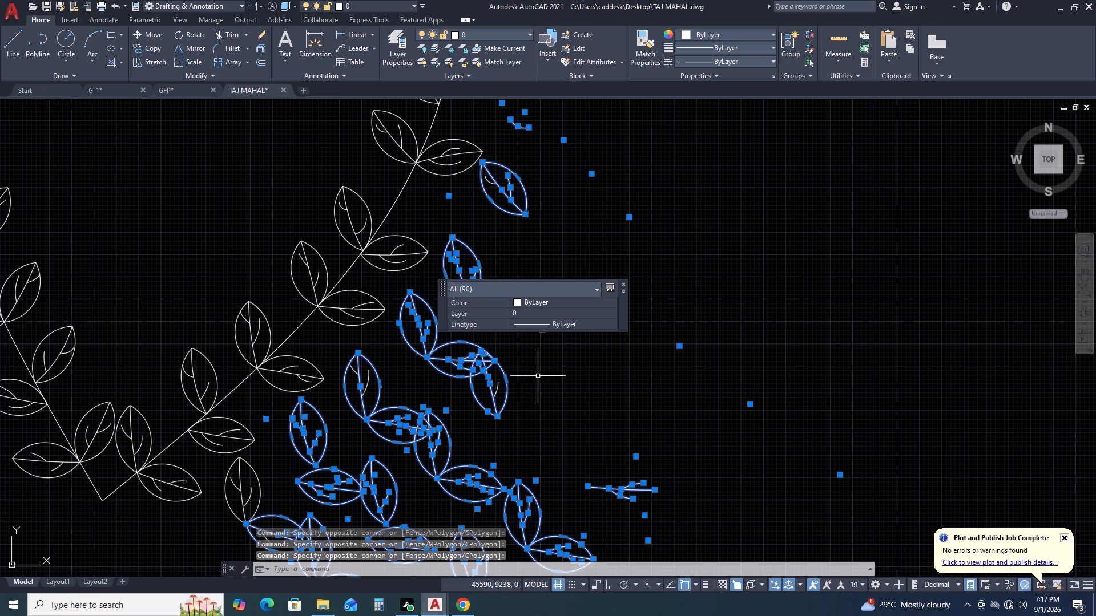
{"action": "left_click", "coordinate": [538, 375]}
{"action": "left_click", "coordinate": [342, 384]}
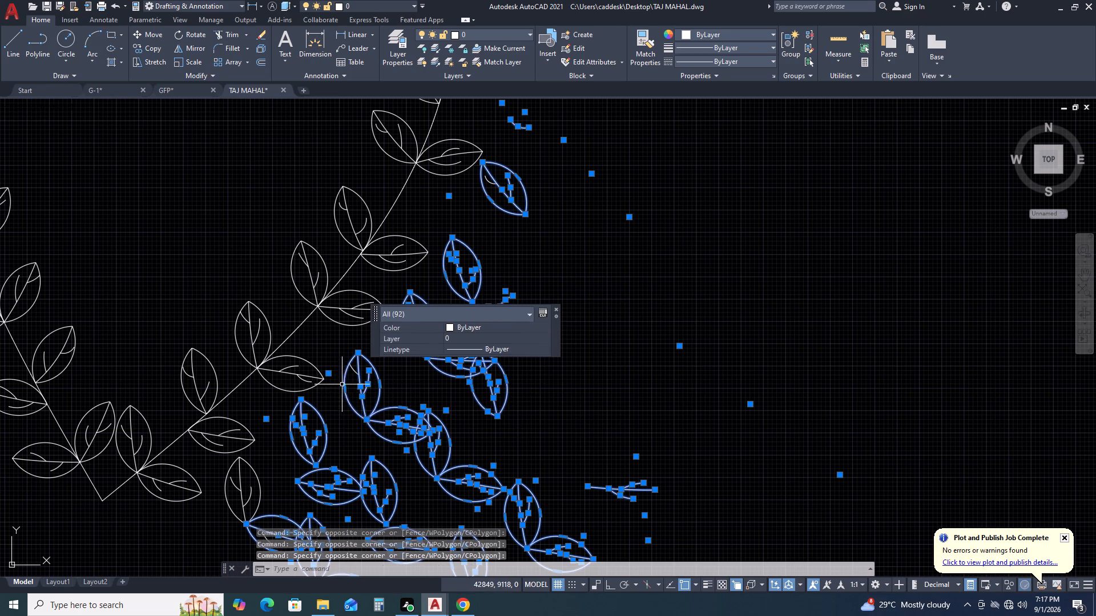
{"action": "left_click", "coordinate": [351, 369]}
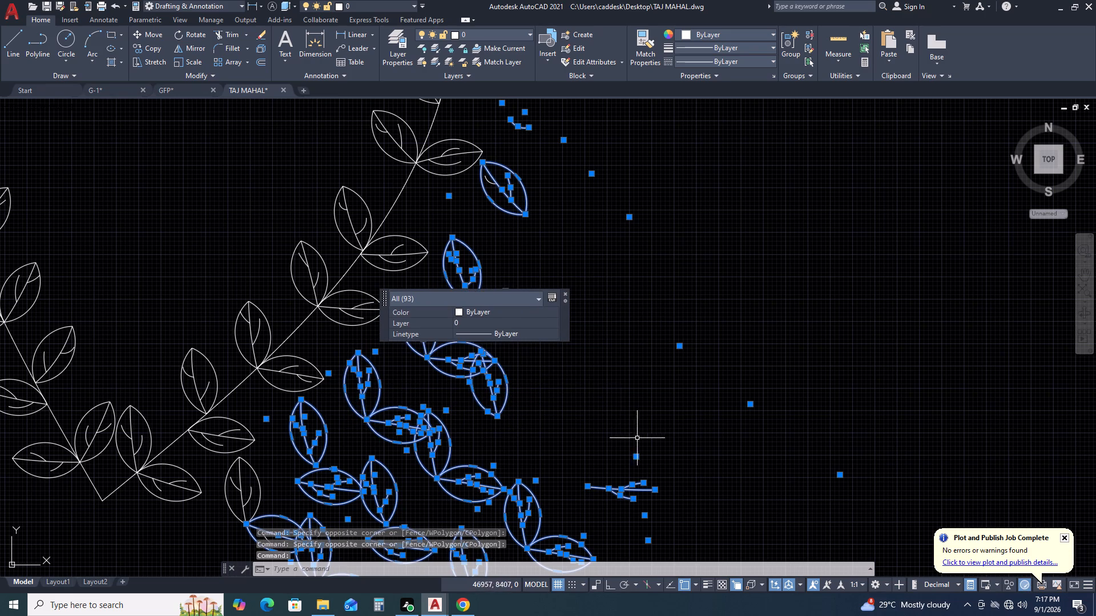
{"action": "middle_click", "coordinate": [647, 359]}
{"action": "middle_click_drag", "start_coordinate": [624, 435], "coordinate": [641, 306]}
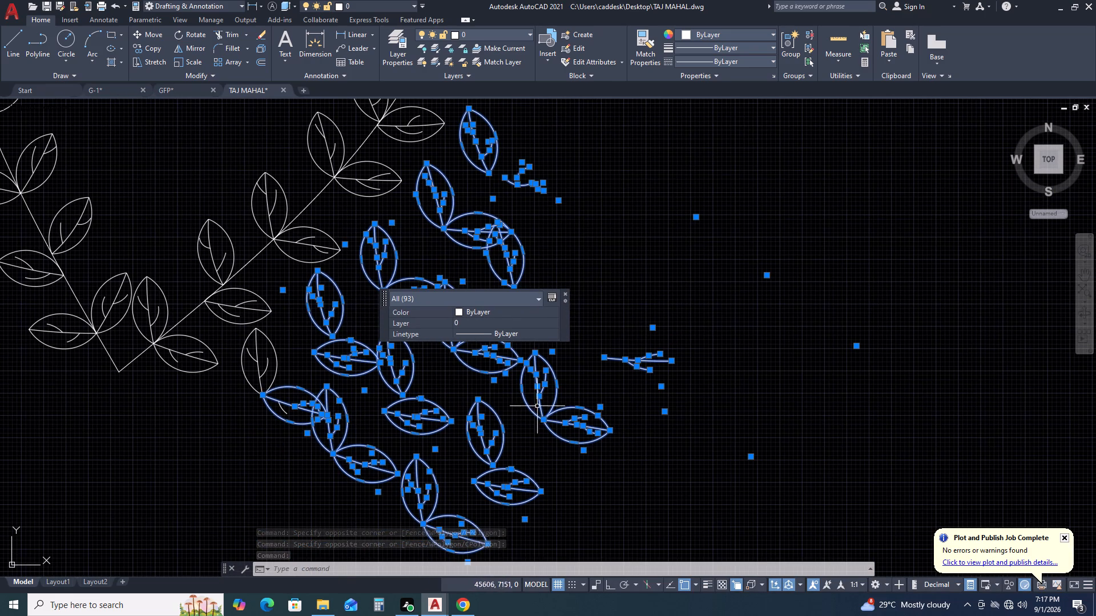
{"action": "scroll", "coordinate": [298, 399], "scroll_direction": "up", "scroll_amount": 2}
{"action": "left_click", "coordinate": [312, 257]}
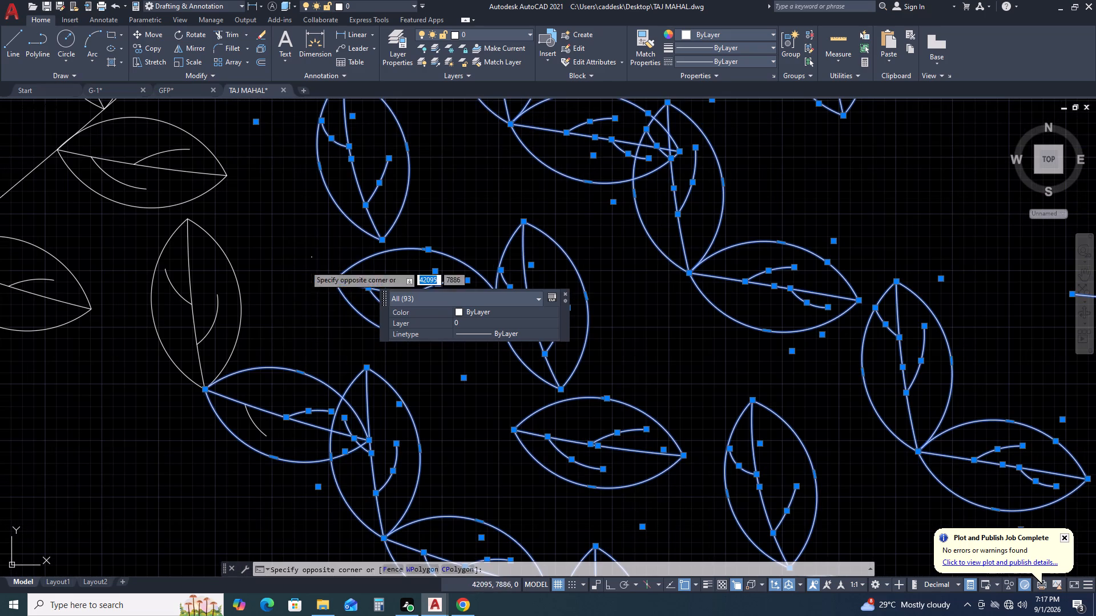
{"action": "left_click", "coordinate": [158, 449]}
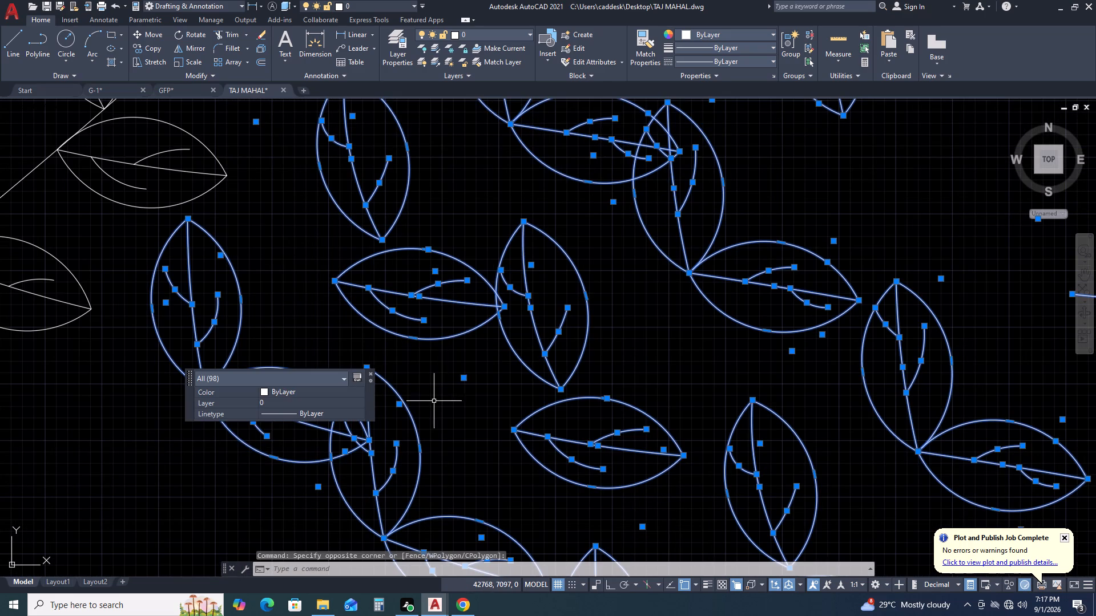
{"action": "right_click", "coordinate": [432, 401]}
{"action": "right_click", "coordinate": [432, 401]}
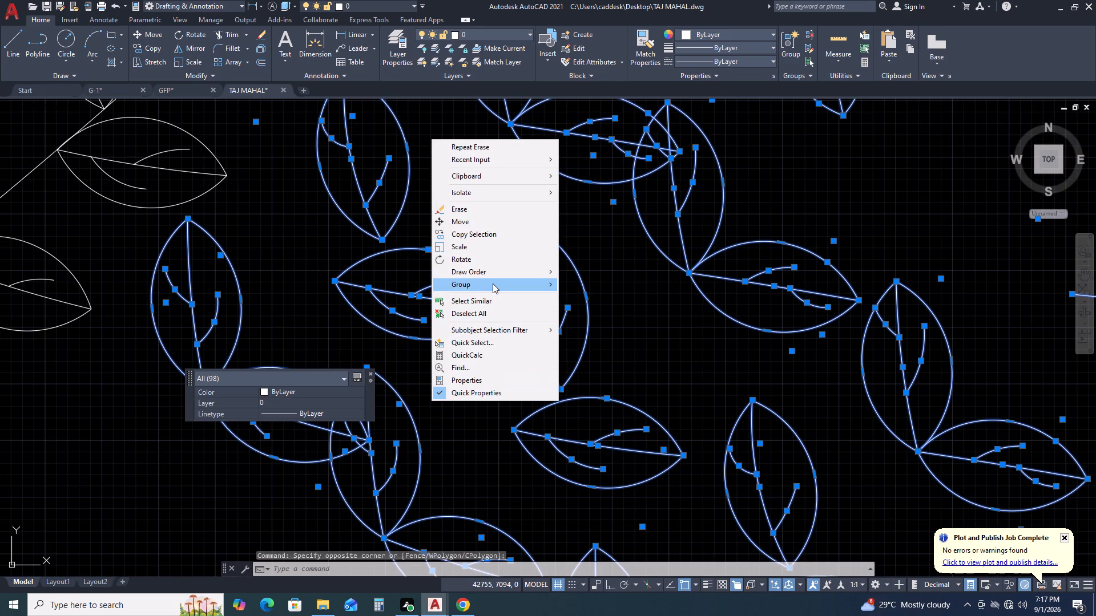
{"action": "left_click", "coordinate": [492, 202]}
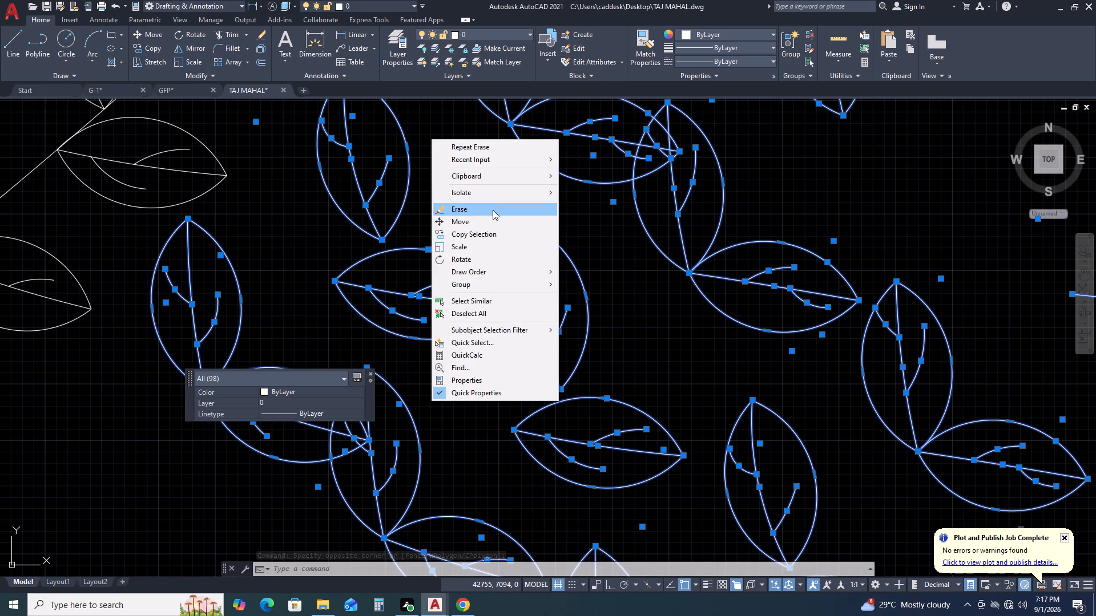
{"action": "left_click", "coordinate": [493, 210]}
Erase the stray vein arc left floating beside the upper leaves of the branch farther from the Taj Mahal.
{"action": "scroll", "coordinate": [537, 271], "scroll_direction": "down", "scroll_amount": 4}
{"action": "scroll", "coordinate": [572, 303], "scroll_direction": "down", "scroll_amount": 2}
{"action": "scroll", "coordinate": [571, 249], "scroll_direction": "up", "scroll_amount": 4}
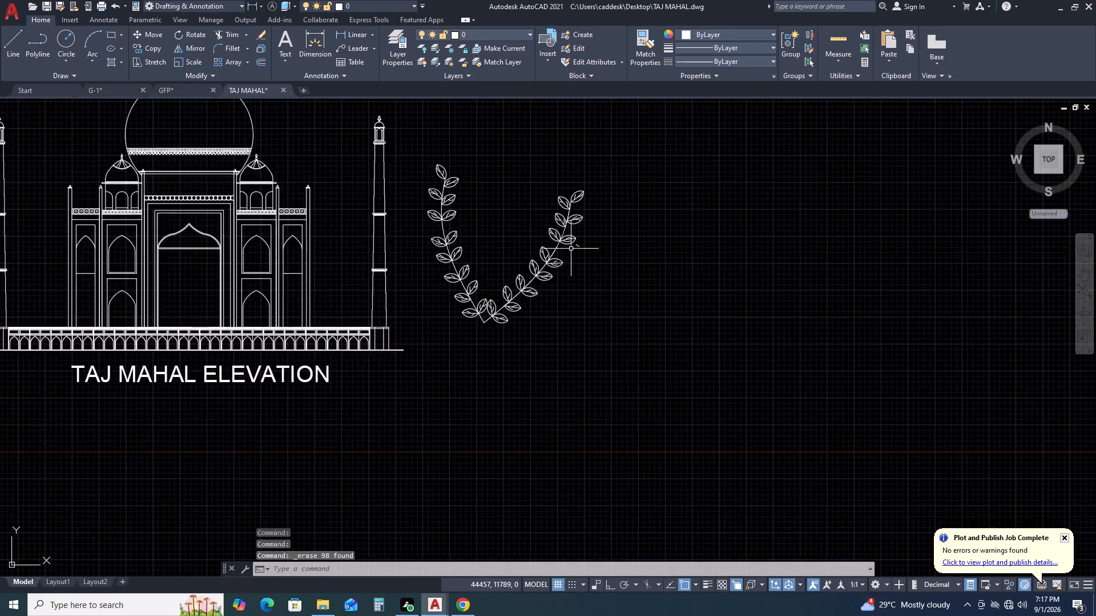
{"action": "scroll", "coordinate": [569, 261], "scroll_direction": "up", "scroll_amount": 3}
{"action": "left_click", "coordinate": [682, 160]}
{"action": "right_click", "coordinate": [583, 226]}
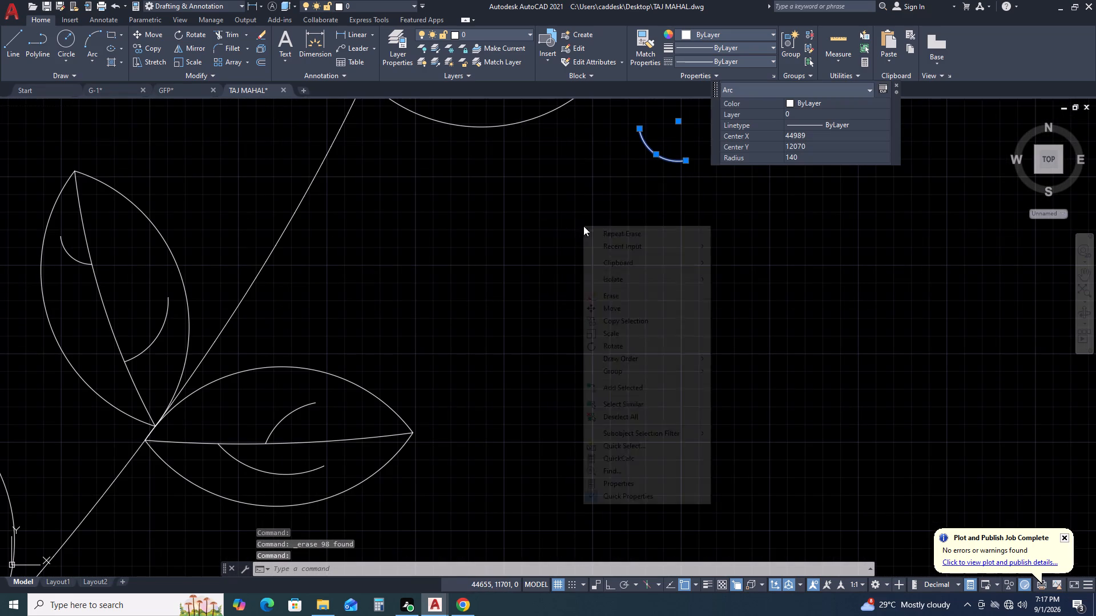
{"action": "left_click", "coordinate": [620, 294]}
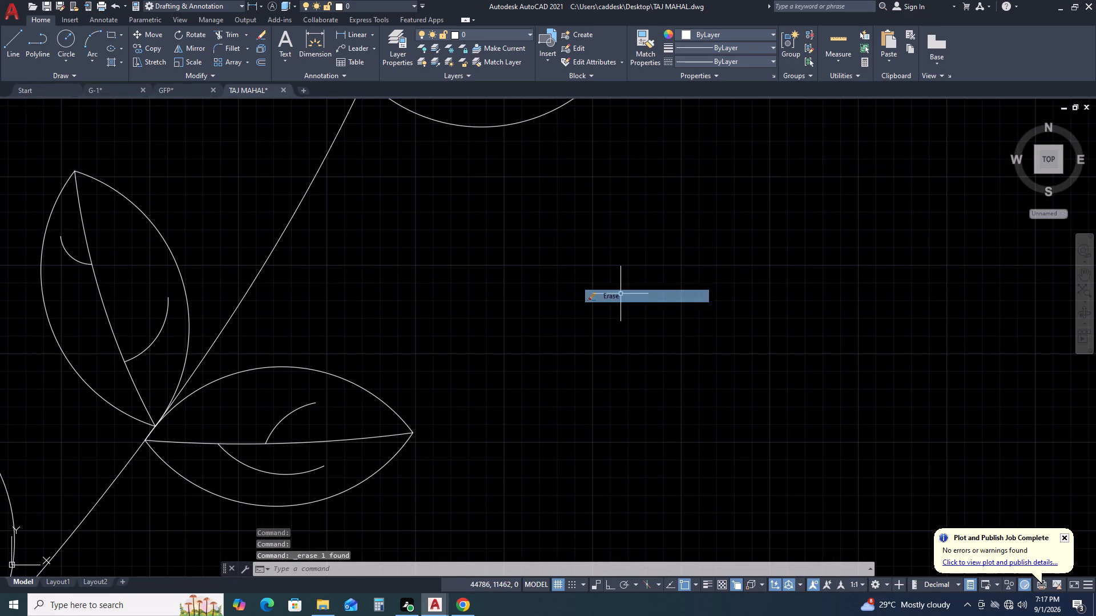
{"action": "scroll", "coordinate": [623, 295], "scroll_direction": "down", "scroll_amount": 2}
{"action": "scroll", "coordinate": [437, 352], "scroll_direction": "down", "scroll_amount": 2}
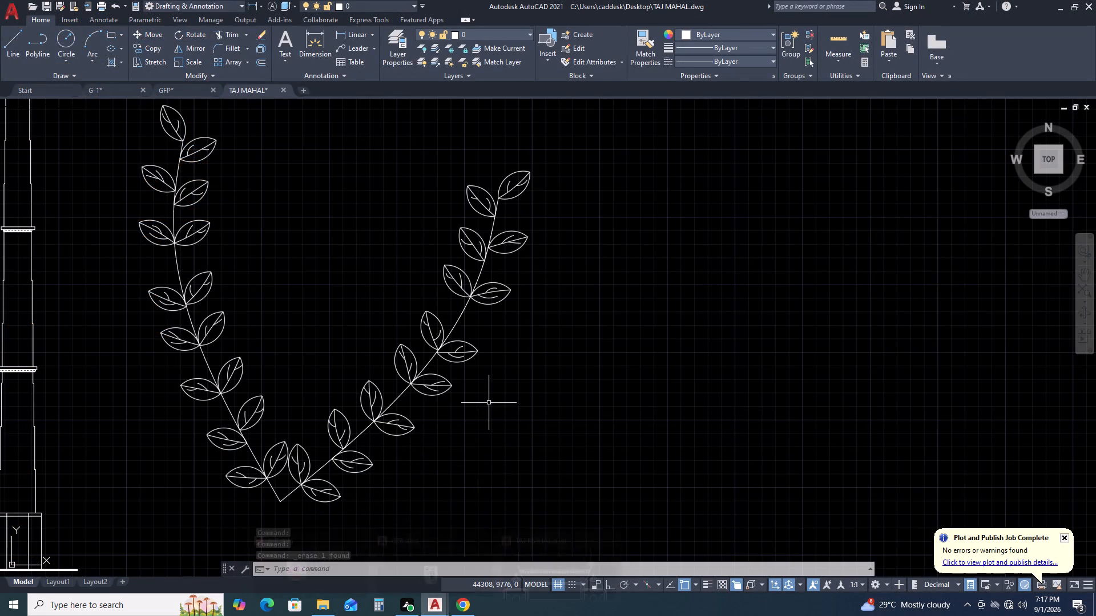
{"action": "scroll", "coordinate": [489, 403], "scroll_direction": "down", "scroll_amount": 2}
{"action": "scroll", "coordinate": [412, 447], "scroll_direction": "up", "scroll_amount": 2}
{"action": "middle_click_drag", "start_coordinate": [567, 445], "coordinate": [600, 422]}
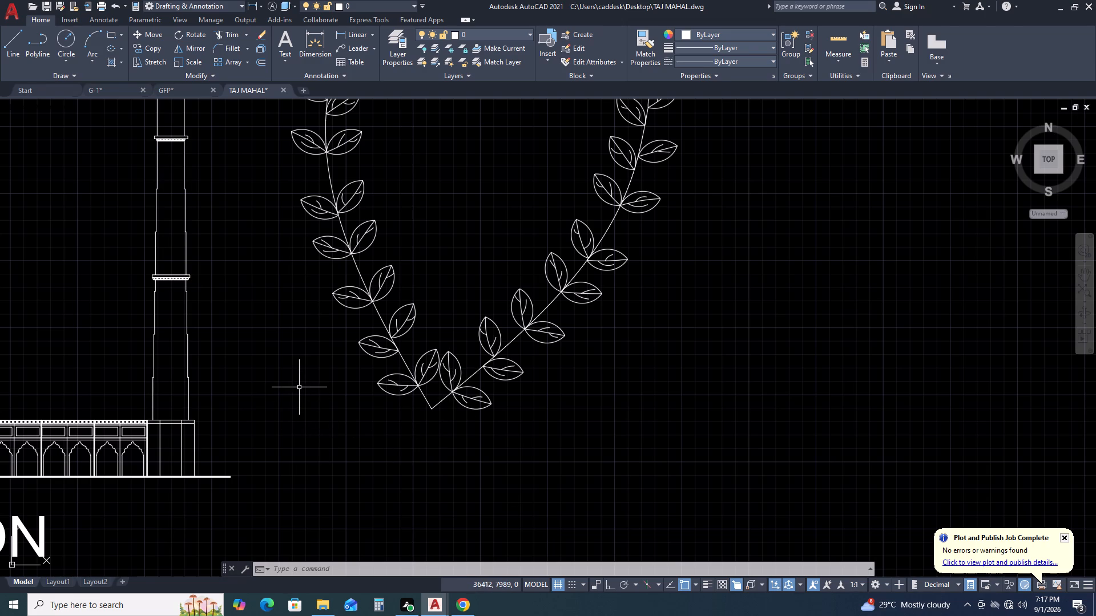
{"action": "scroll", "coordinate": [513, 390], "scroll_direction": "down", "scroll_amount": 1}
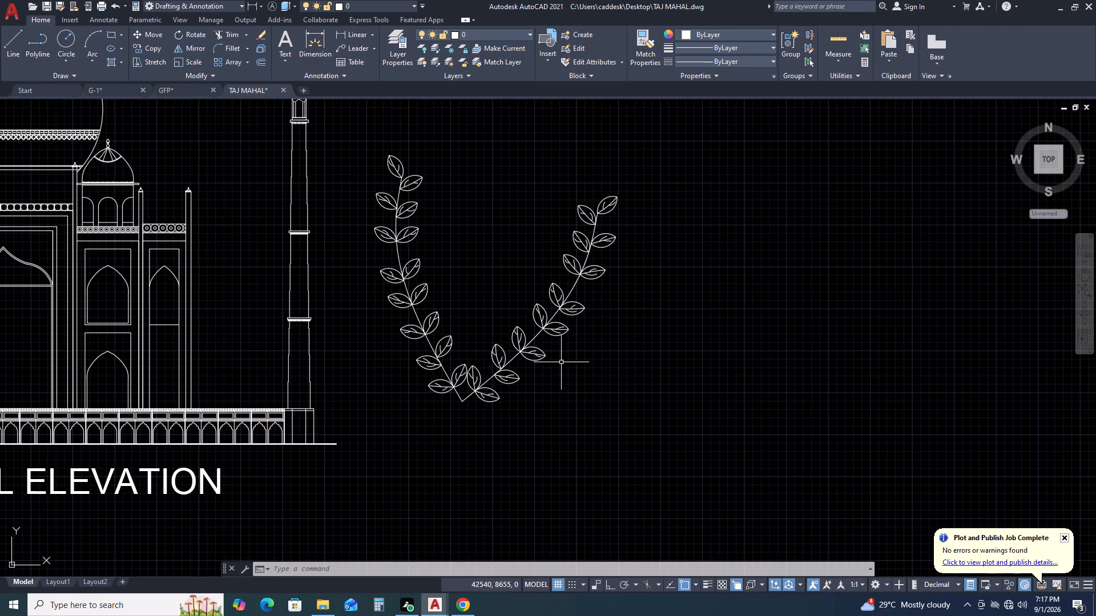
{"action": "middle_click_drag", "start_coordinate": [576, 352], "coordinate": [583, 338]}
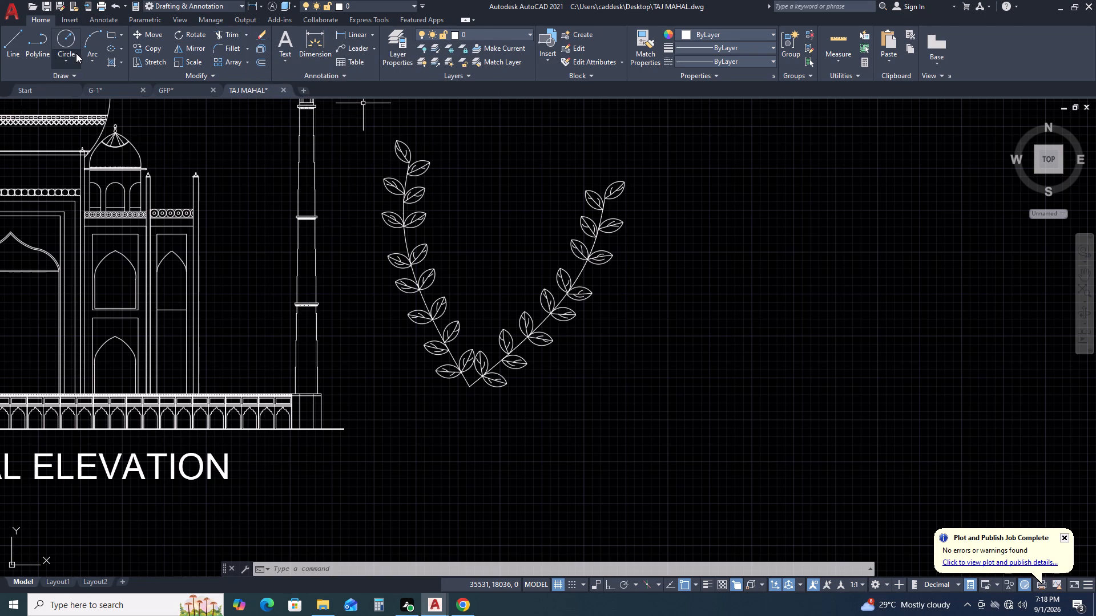
Start a solid hatch in Green and fill both halves of the top four leaves on the branch nearer the Taj Mahal.
{"action": "key", "text": "h"}
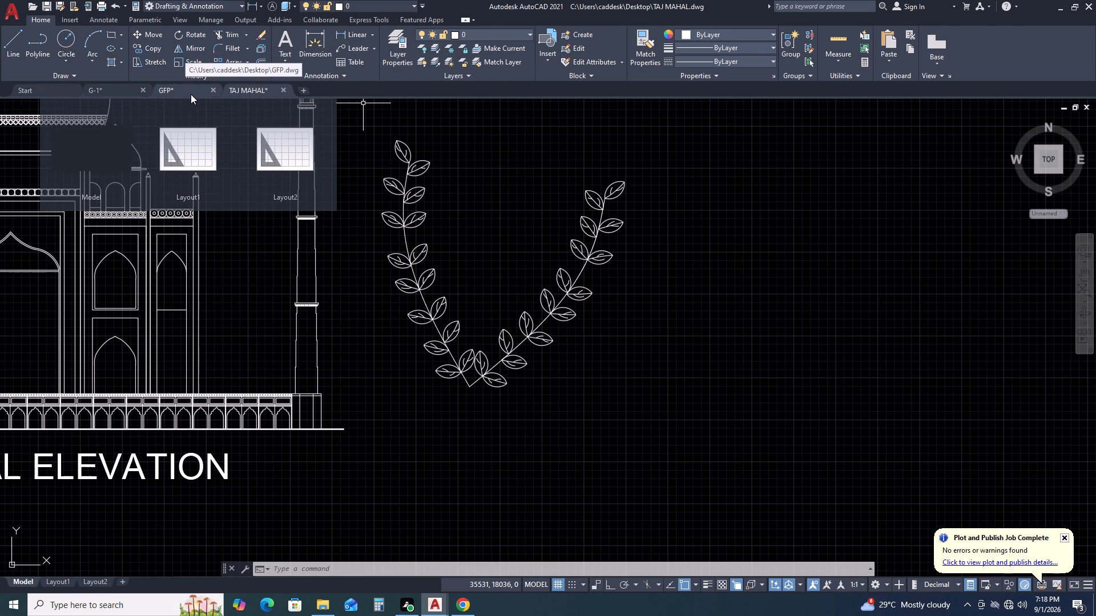
{"action": "key", "text": "space"}
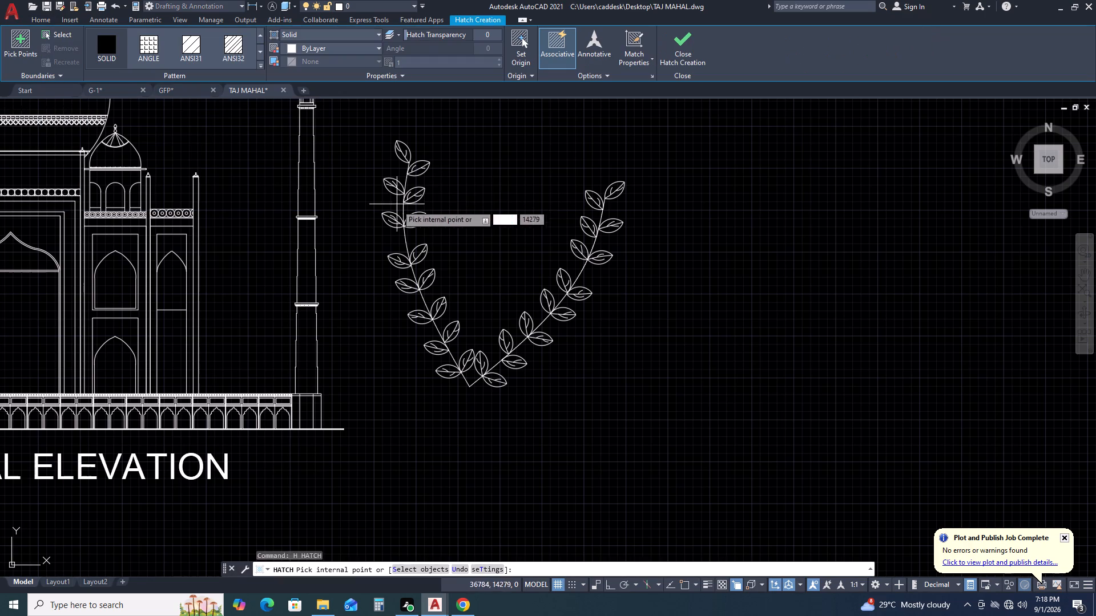
{"action": "left_click", "coordinate": [320, 51]}
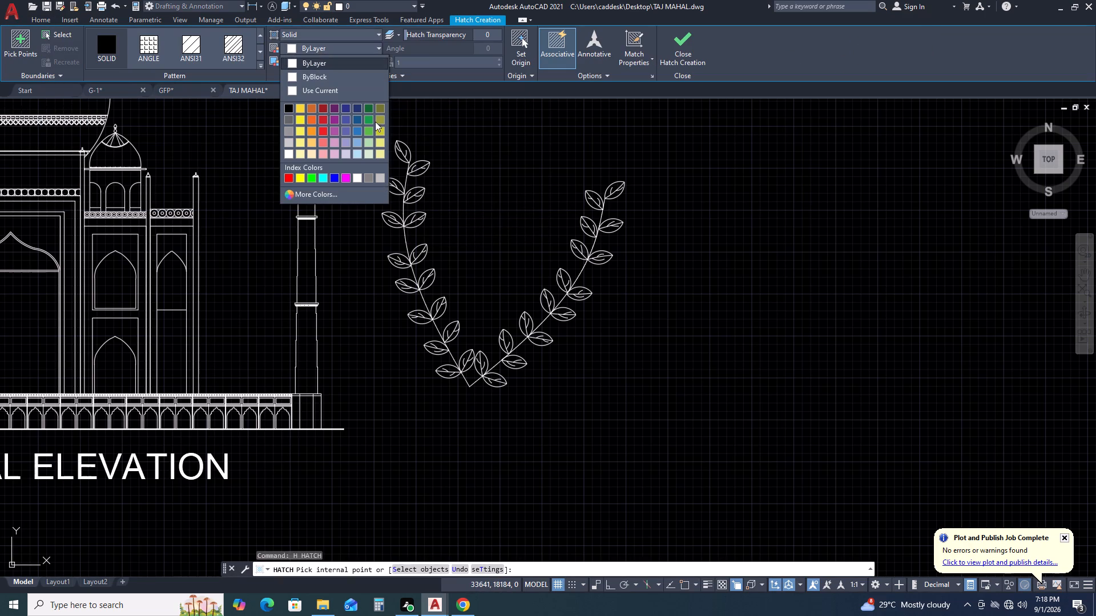
{"action": "left_click", "coordinate": [314, 177]}
{"action": "scroll", "coordinate": [410, 140], "scroll_direction": "up", "scroll_amount": 2}
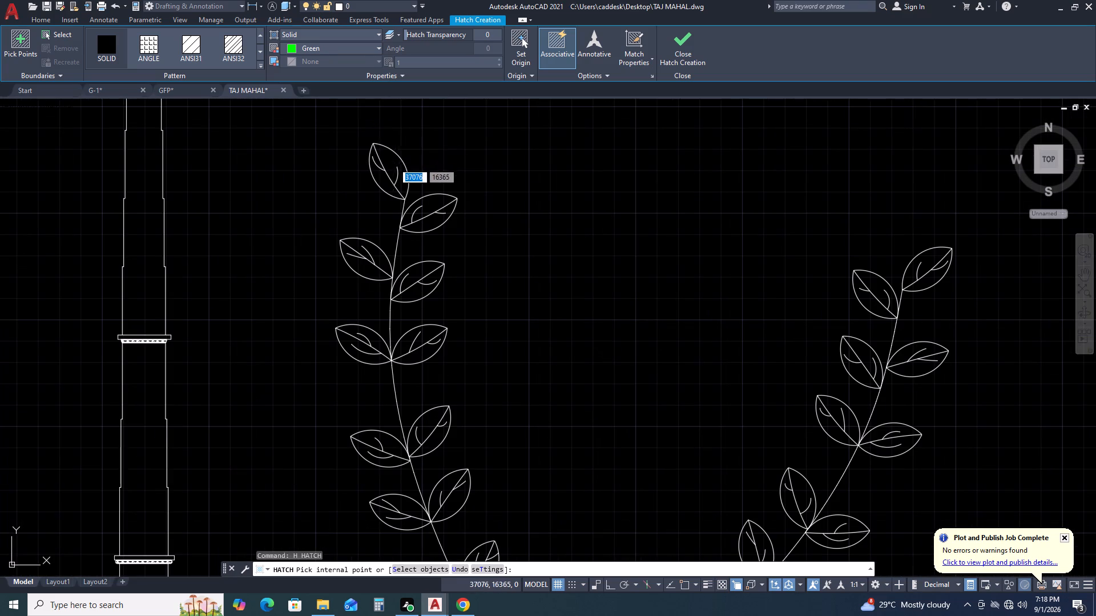
{"action": "left_click", "coordinate": [393, 163]}
{"action": "left_click", "coordinate": [383, 176]}
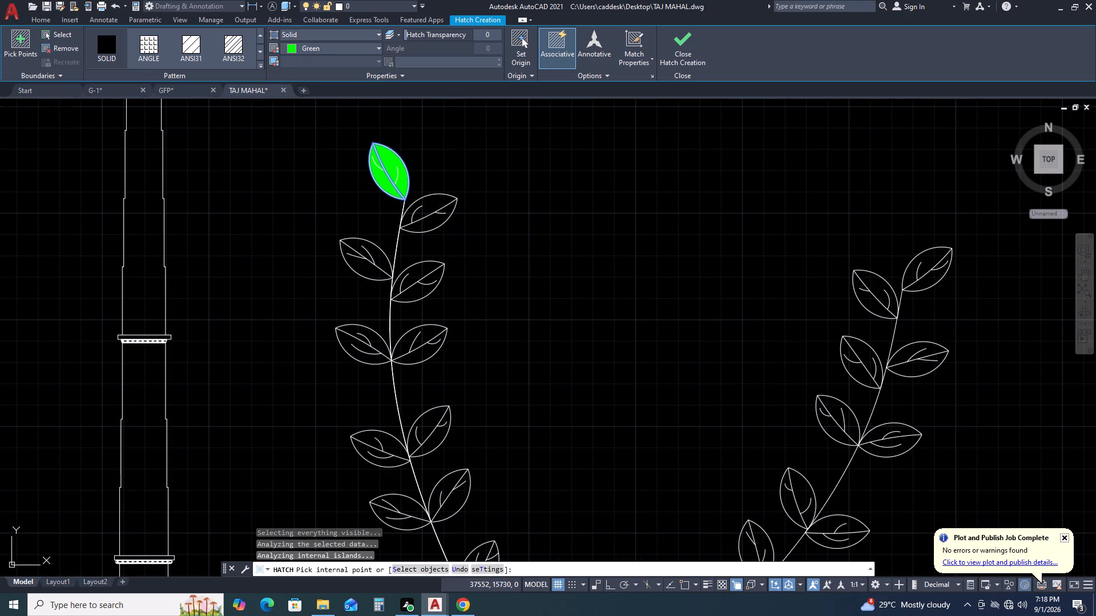
{"action": "left_click", "coordinate": [426, 206]}
{"action": "left_click", "coordinate": [426, 224]}
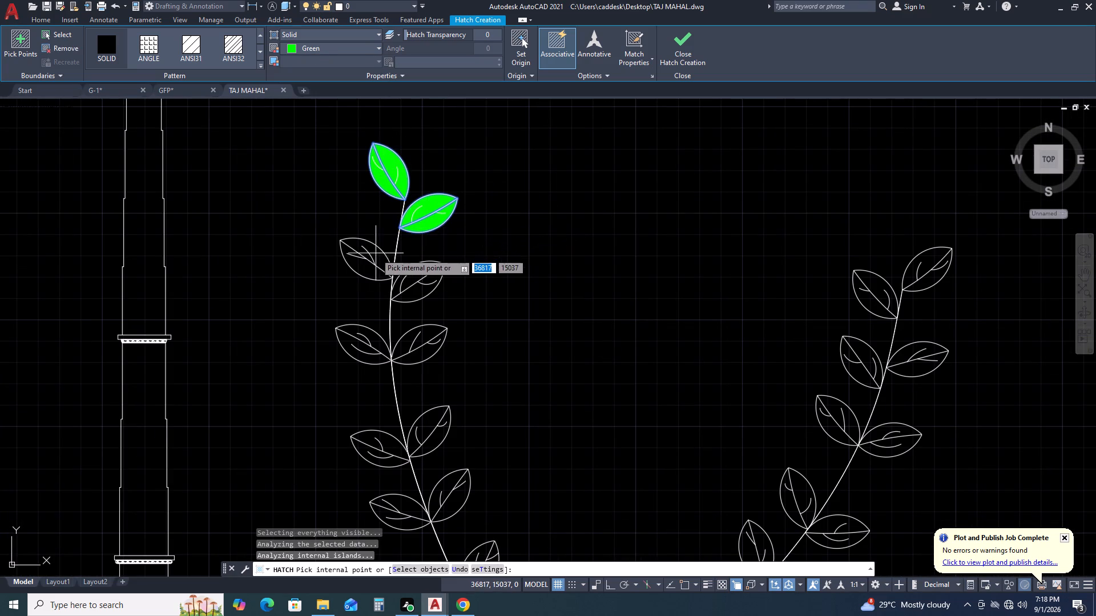
{"action": "left_click", "coordinate": [376, 253]}
{"action": "left_click", "coordinate": [369, 273]}
{"action": "left_click", "coordinate": [422, 272]}
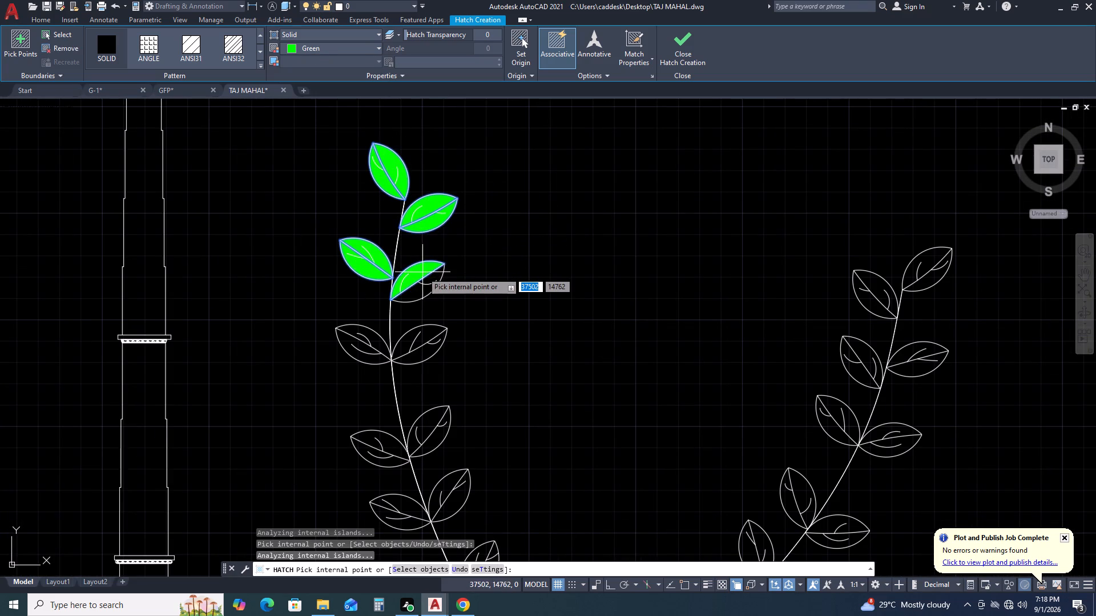
{"action": "left_click", "coordinate": [421, 295]}
Fill both halves of the top four leaves on the branch farther from the Taj Mahal with solid green hatch.
{"action": "scroll", "coordinate": [423, 274], "scroll_direction": "down", "scroll_amount": 2}
{"action": "scroll", "coordinate": [619, 289], "scroll_direction": "up", "scroll_amount": 2}
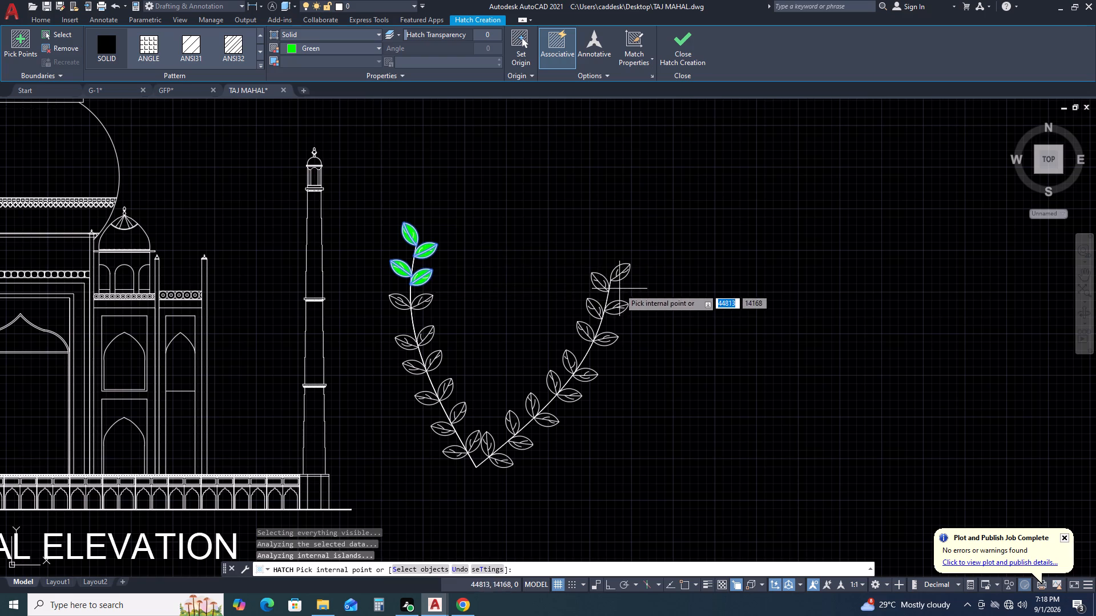
{"action": "left_click", "coordinate": [625, 254]}
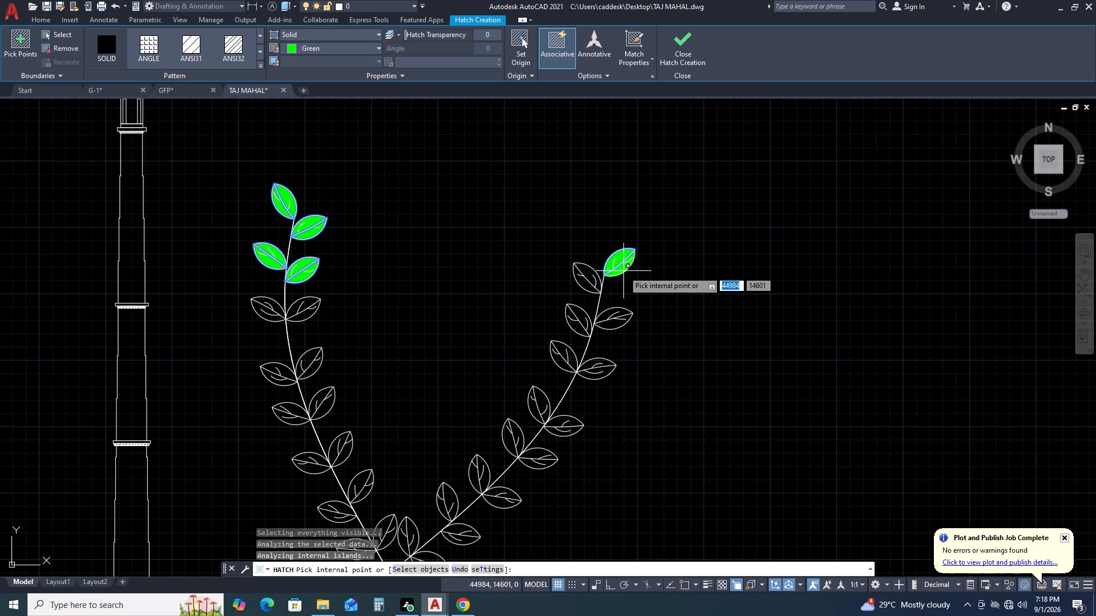
{"action": "left_click", "coordinate": [623, 271]}
{"action": "left_click", "coordinate": [589, 271]}
{"action": "left_click", "coordinate": [585, 281]}
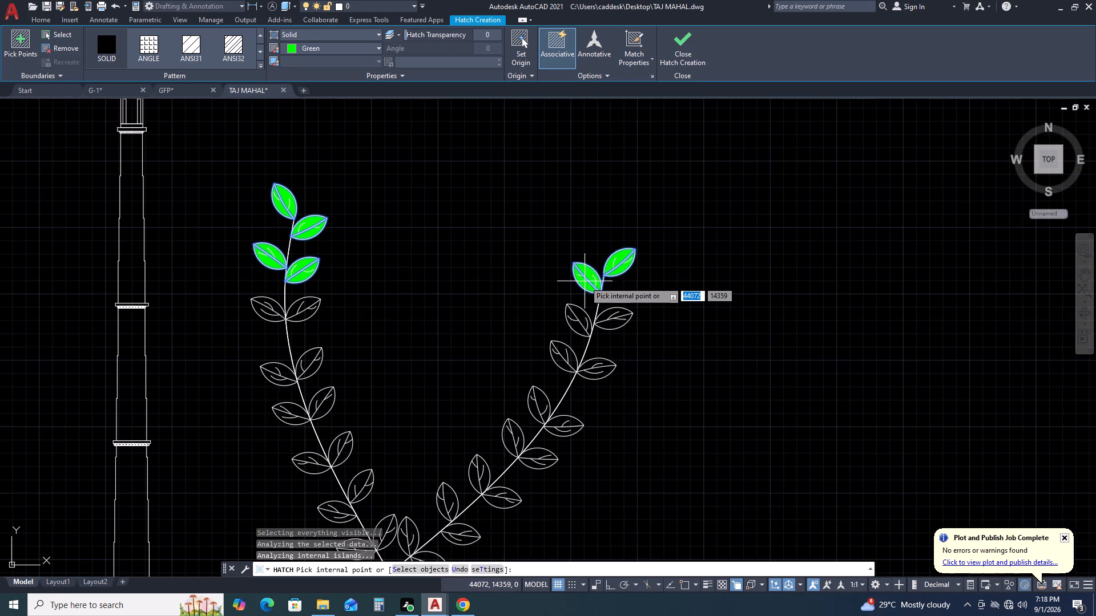
{"action": "scroll", "coordinate": [629, 338], "scroll_direction": "up", "scroll_amount": 2}
{"action": "left_click", "coordinate": [594, 285]}
{"action": "left_click", "coordinate": [580, 298]}
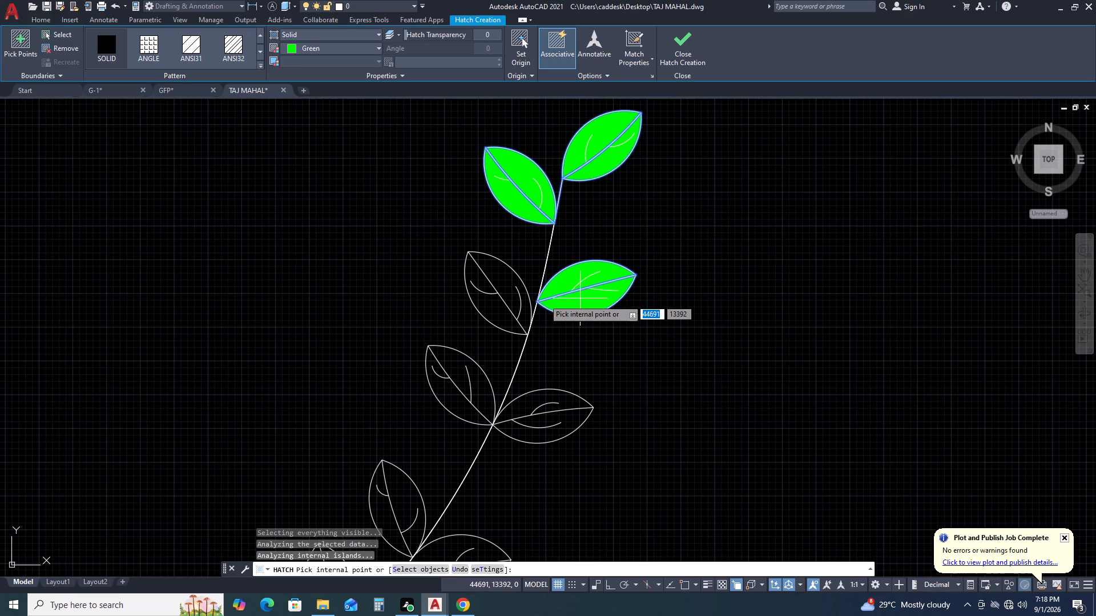
{"action": "left_click", "coordinate": [522, 293]}
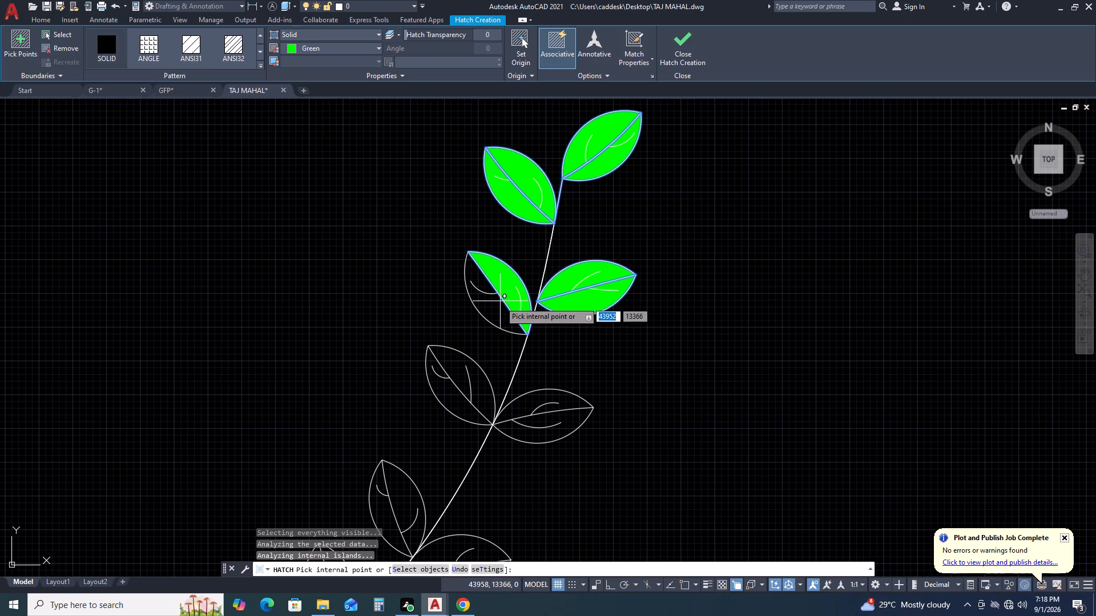
{"action": "left_click", "coordinate": [500, 302]}
Fill both halves of the third, fourth and fifth leaf pairs from the top of the farther branch with green hatch.
{"action": "scroll", "coordinate": [502, 275], "scroll_direction": "down", "scroll_amount": 2}
{"action": "left_click", "coordinate": [521, 320]}
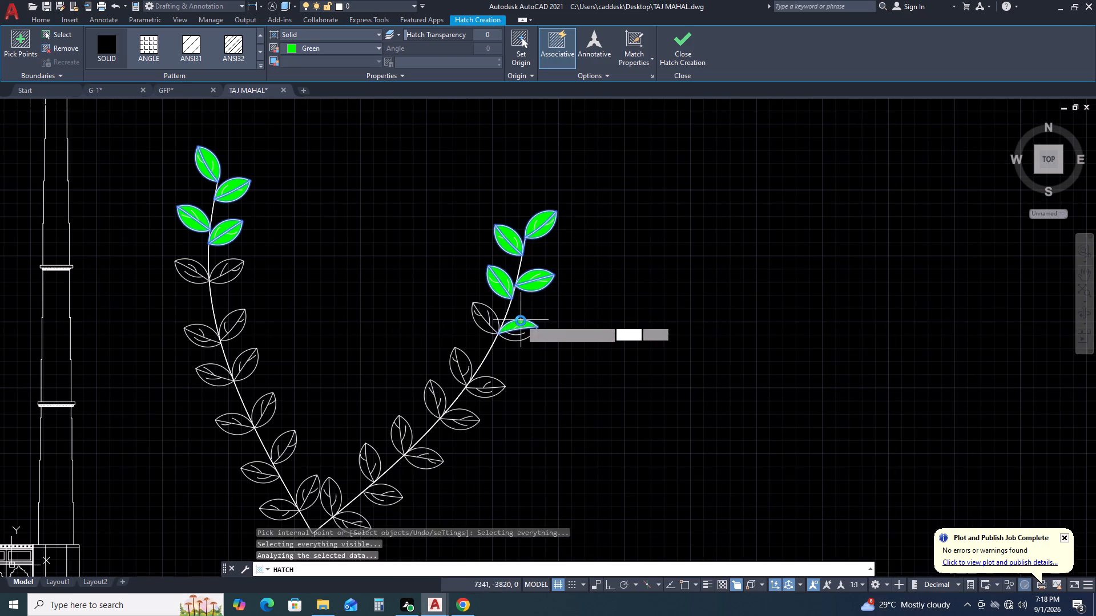
{"action": "left_click", "coordinate": [513, 335]}
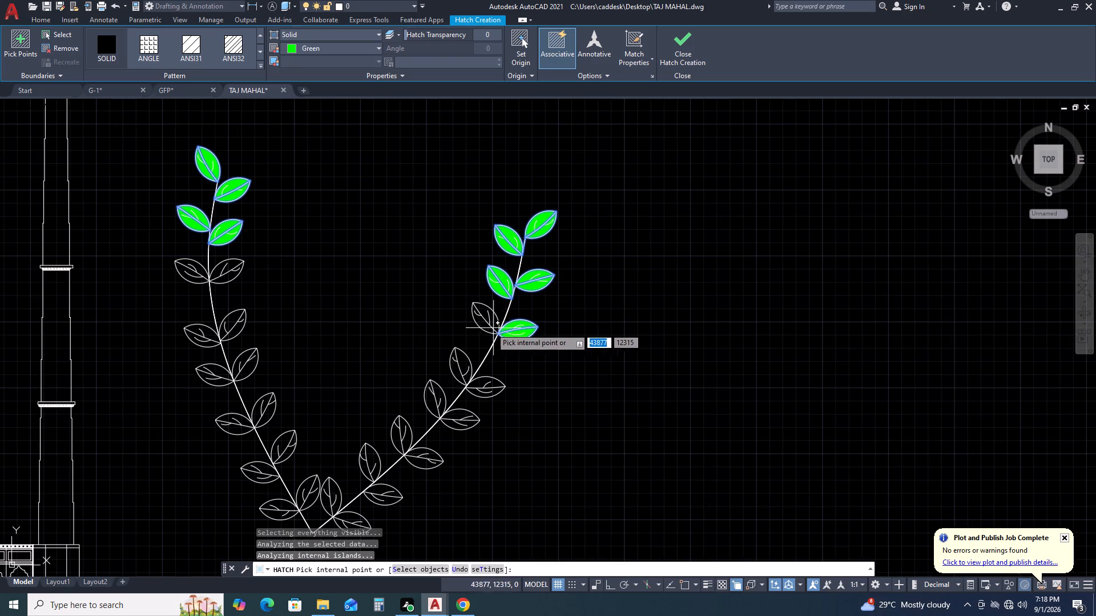
{"action": "left_click", "coordinate": [488, 326]}
{"action": "left_click", "coordinate": [491, 322]}
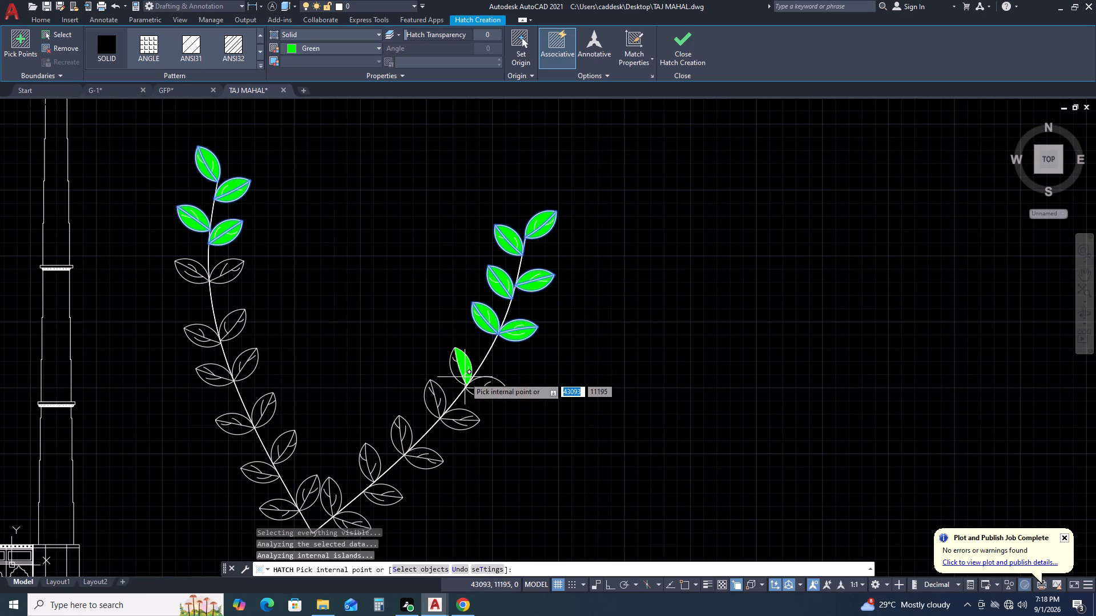
{"action": "left_click", "coordinate": [465, 368]}
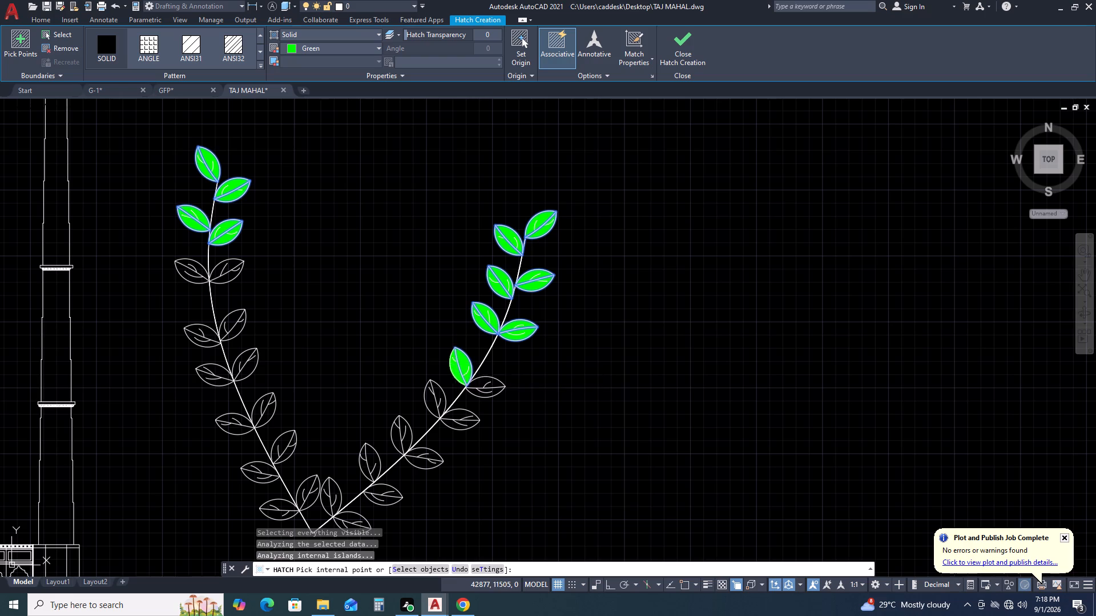
{"action": "left_click", "coordinate": [456, 364]}
{"action": "left_click", "coordinate": [494, 383]}
{"action": "left_click", "coordinate": [486, 393]}
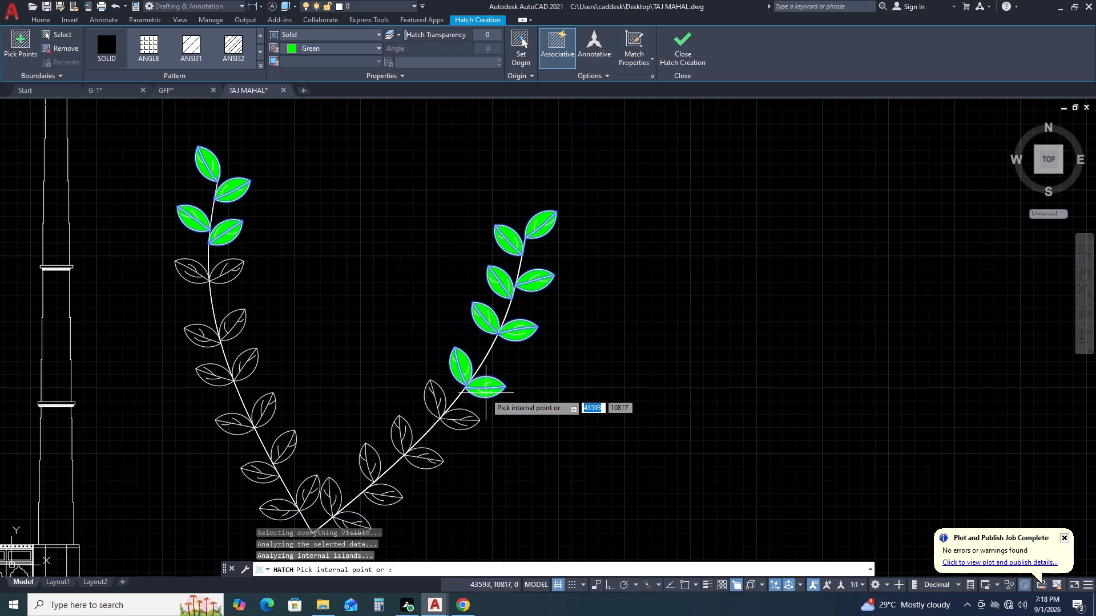
{"action": "left_click", "coordinate": [439, 395]}
{"action": "left_click", "coordinate": [428, 400]}
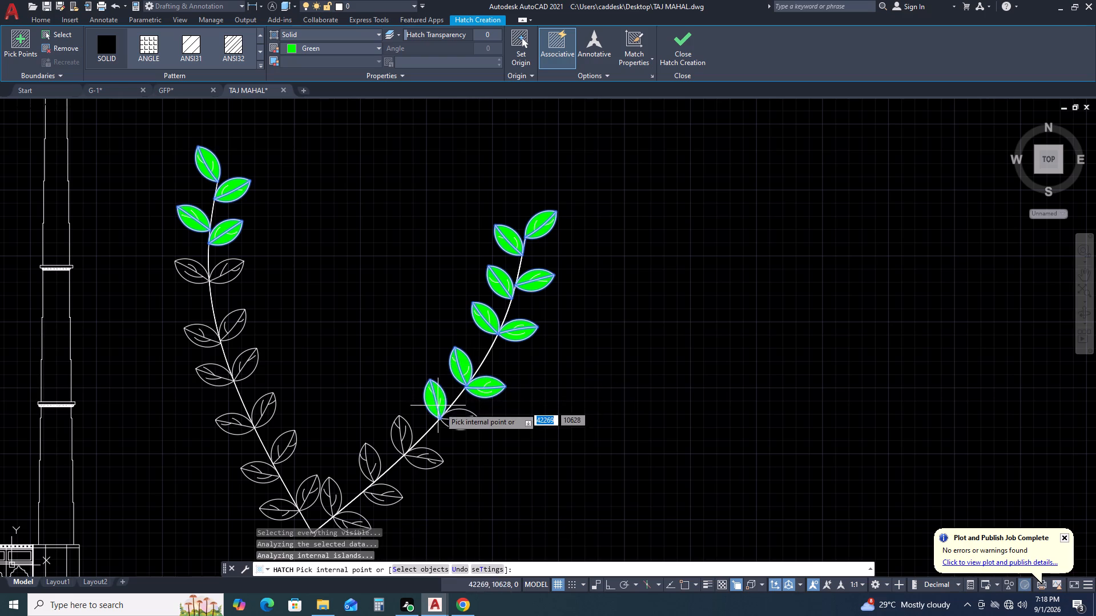
{"action": "left_click", "coordinate": [459, 416]}
{"action": "left_click", "coordinate": [460, 425]}
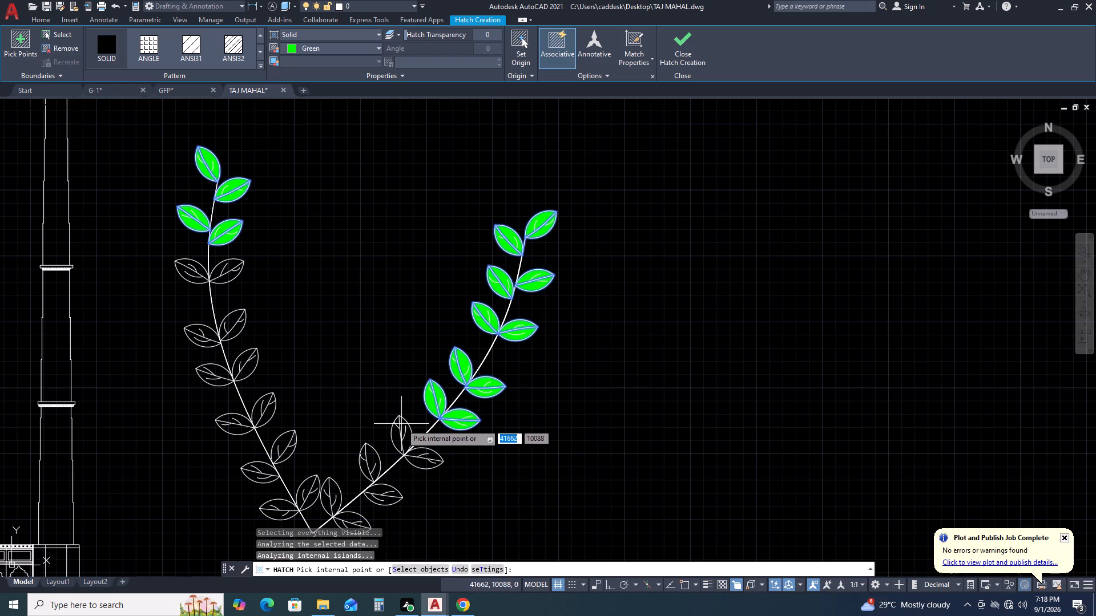
Hatch both leaves of the sixth pair on the farther branch, including the small tip region cut off by a vein.
{"action": "left_click", "coordinate": [401, 424]}
{"action": "left_click", "coordinate": [397, 428]}
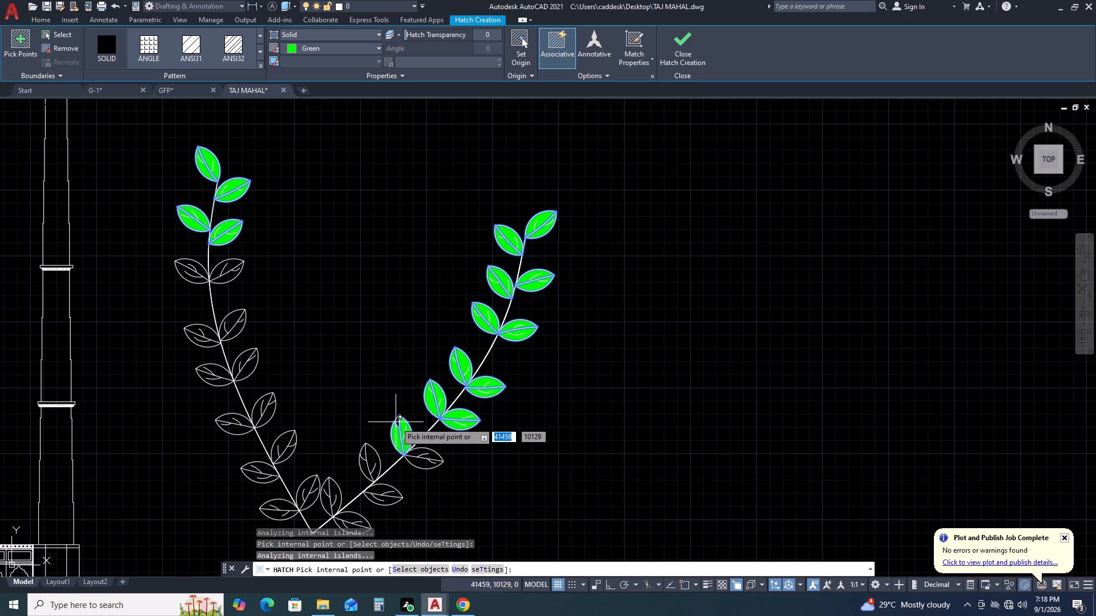
{"action": "scroll", "coordinate": [397, 425], "scroll_direction": "up", "scroll_amount": 3}
{"action": "middle_click_drag", "start_coordinate": [428, 351], "coordinate": [437, 328]}
{"action": "middle_click_drag", "start_coordinate": [440, 319], "coordinate": [456, 261]}
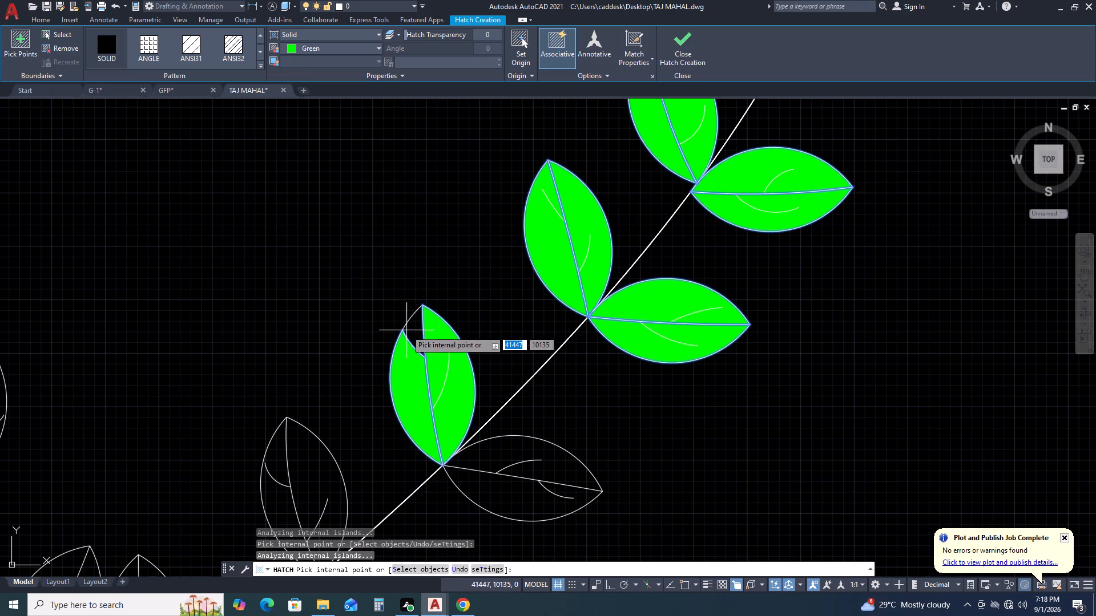
{"action": "left_click", "coordinate": [414, 326]}
{"action": "scroll", "coordinate": [417, 326], "scroll_direction": "down", "scroll_amount": 2}
{"action": "middle_click_drag", "start_coordinate": [460, 380], "coordinate": [479, 294]}
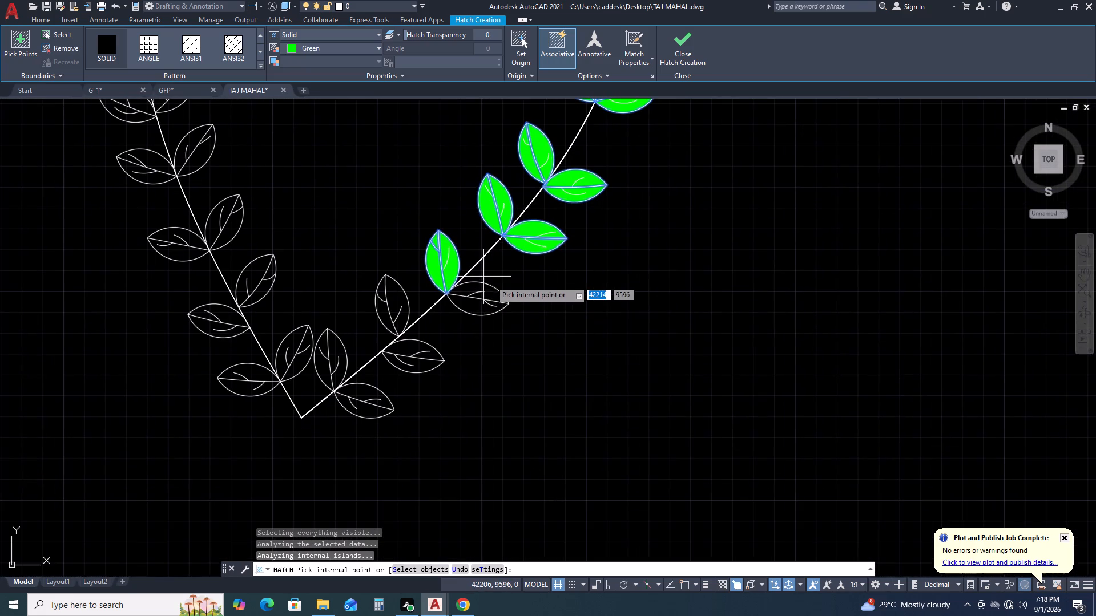
{"action": "scroll", "coordinate": [498, 285], "scroll_direction": "down", "scroll_amount": 2}
{"action": "middle_click_drag", "start_coordinate": [581, 366], "coordinate": [559, 283]}
{"action": "scroll", "coordinate": [561, 298], "scroll_direction": "down", "scroll_amount": 2}
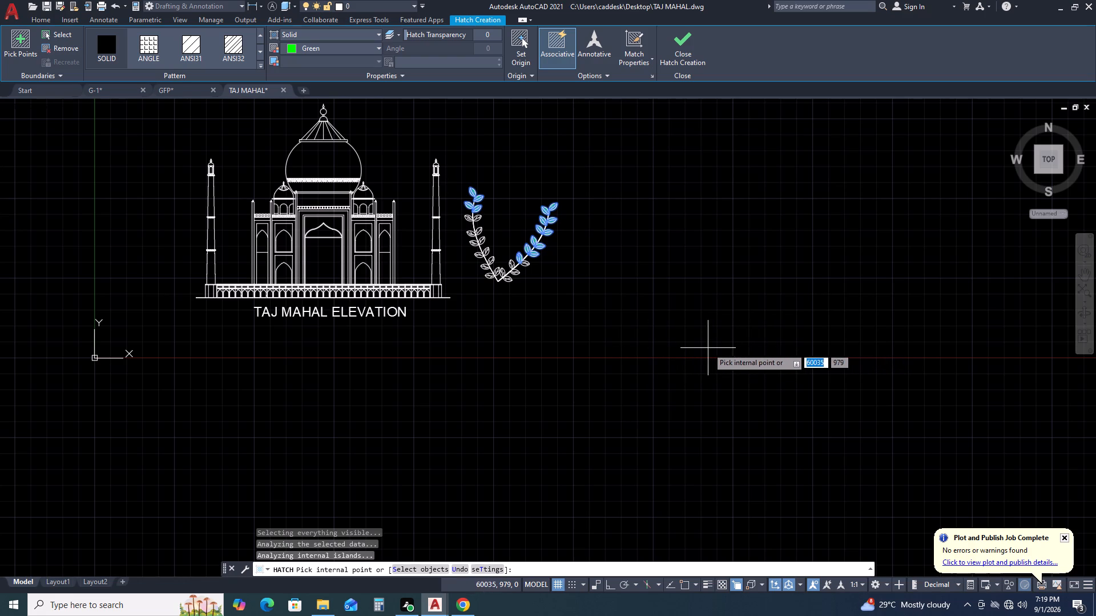
{"action": "scroll", "coordinate": [539, 245], "scroll_direction": "up", "scroll_amount": 3}
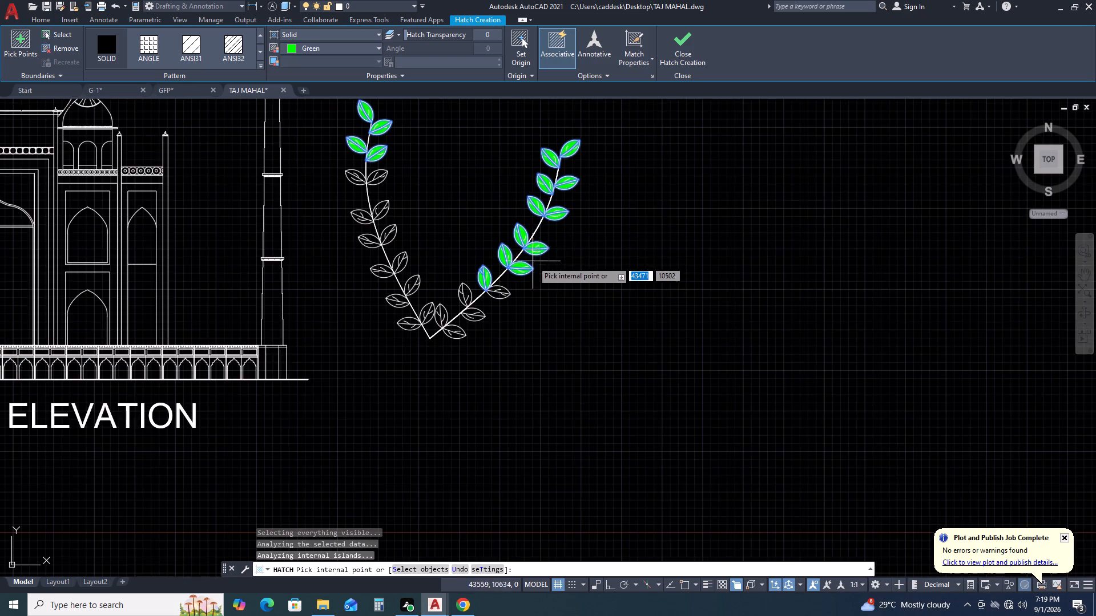
{"action": "scroll", "coordinate": [527, 265], "scroll_direction": "up", "scroll_amount": 2}
{"action": "scroll", "coordinate": [446, 321], "scroll_direction": "up", "scroll_amount": 2}
{"action": "left_click", "coordinate": [446, 321]}
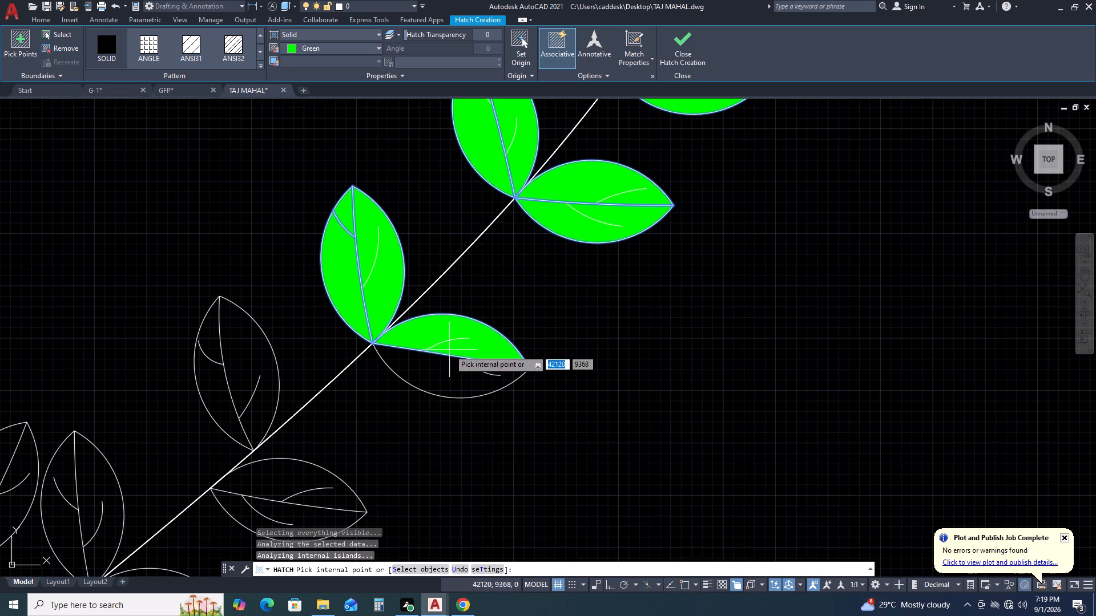
{"action": "left_click", "coordinate": [446, 367]}
Fill both halves of the last four leaves at the base of the farther branch with green hatch.
{"action": "scroll", "coordinate": [494, 352], "scroll_direction": "down", "scroll_amount": 3}
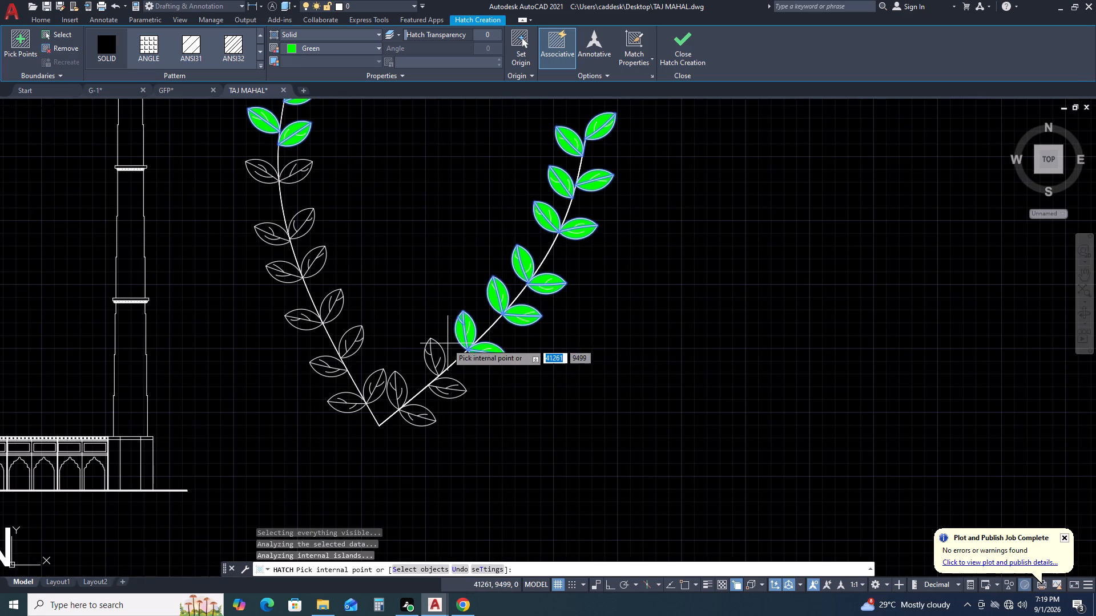
{"action": "scroll", "coordinate": [440, 352], "scroll_direction": "up", "scroll_amount": 3}
{"action": "left_click", "coordinate": [422, 343]}
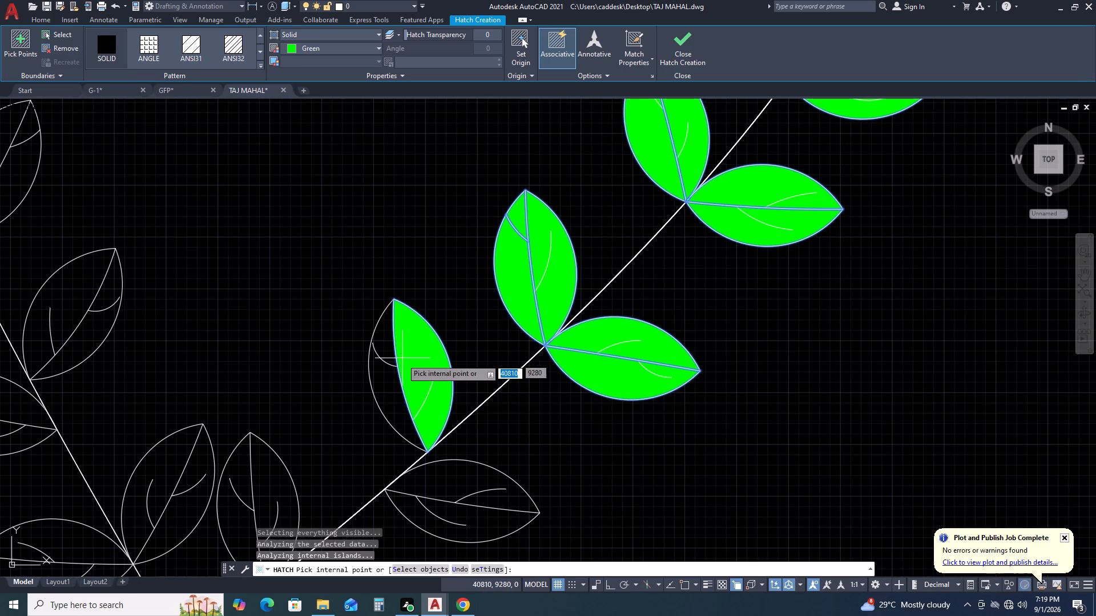
{"action": "left_click", "coordinate": [379, 355]}
{"action": "scroll", "coordinate": [446, 330], "scroll_direction": "down", "scroll_amount": 4}
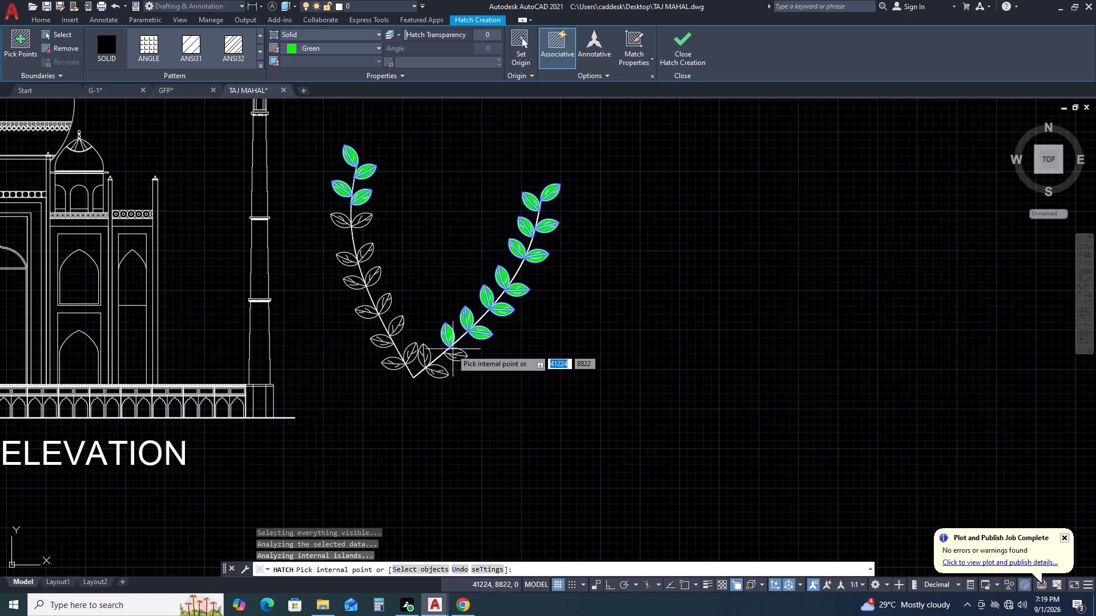
{"action": "scroll", "coordinate": [449, 351], "scroll_direction": "up", "scroll_amount": 3}
{"action": "left_click", "coordinate": [472, 349]}
{"action": "left_click", "coordinate": [463, 373]}
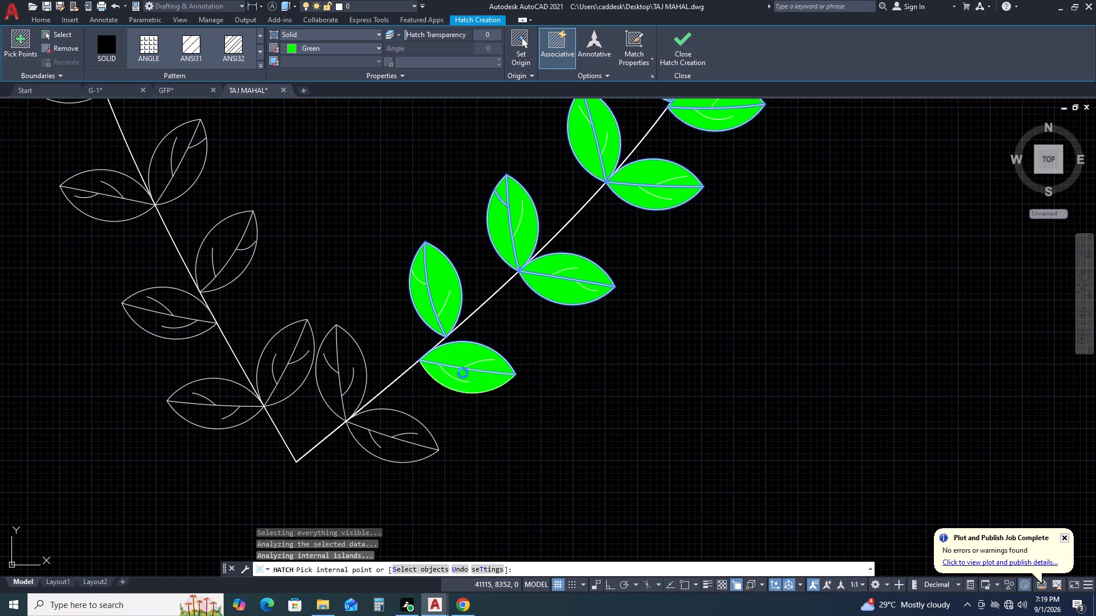
{"action": "left_click", "coordinate": [379, 426]}
{"action": "left_click", "coordinate": [383, 444]}
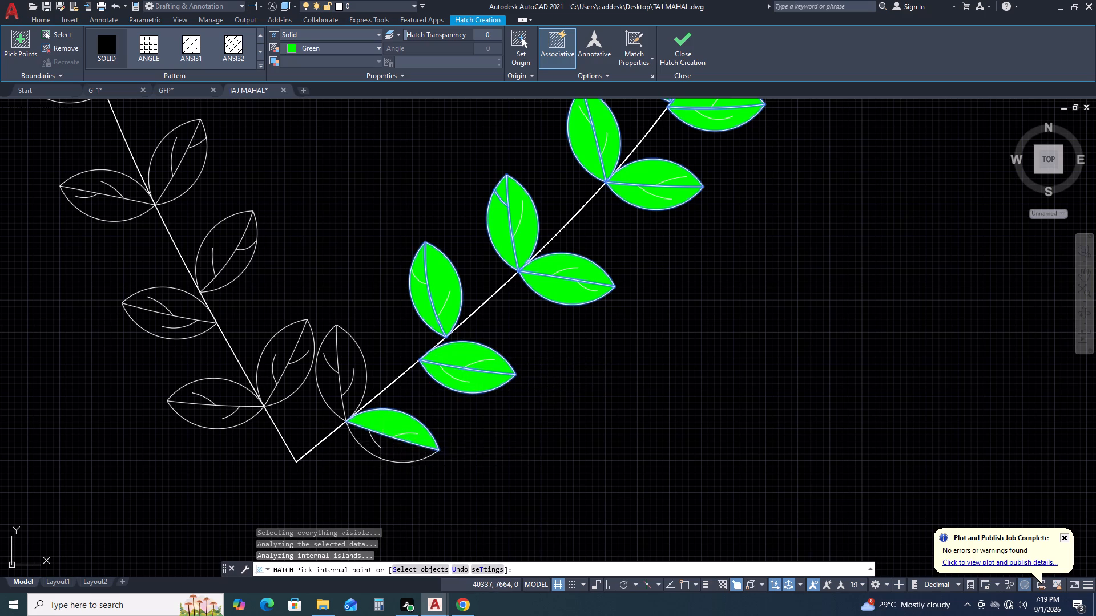
{"action": "left_click", "coordinate": [349, 378]}
{"action": "left_click", "coordinate": [327, 375]}
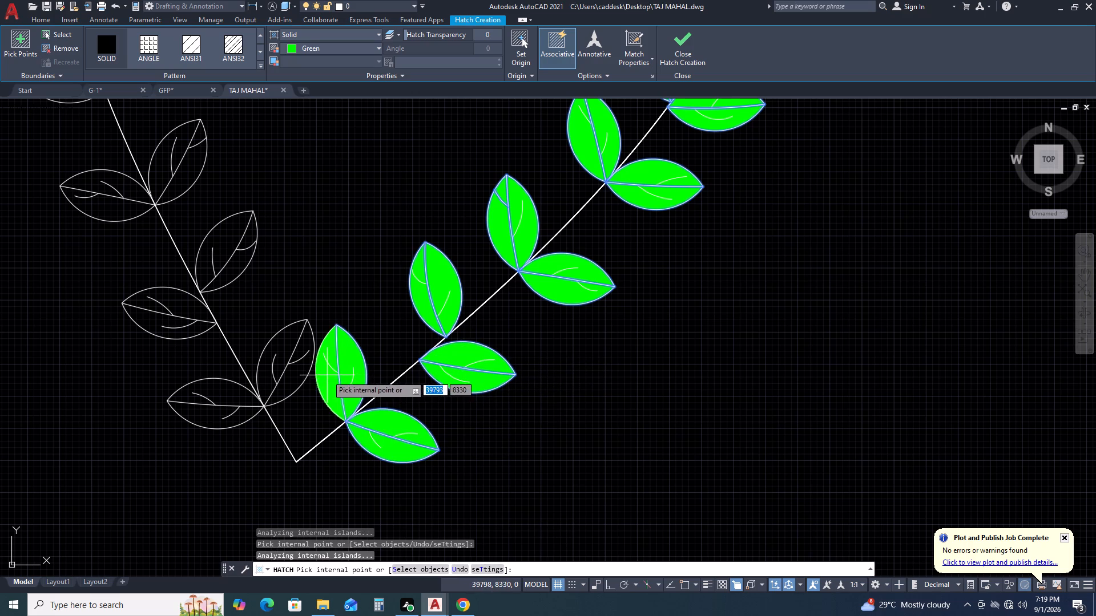
Fill both leaves of the third pair from the top on the branch nearer the Taj Mahal and end the hatch.
{"action": "scroll", "coordinate": [365, 374], "scroll_direction": "down", "scroll_amount": 3}
{"action": "scroll", "coordinate": [285, 238], "scroll_direction": "up", "scroll_amount": 2}
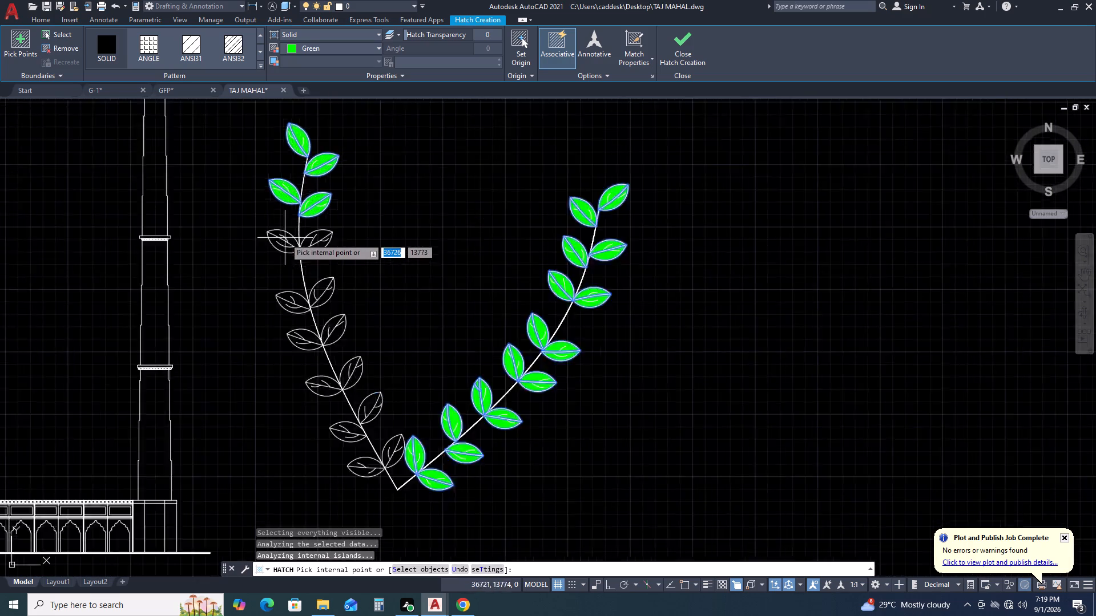
{"action": "scroll", "coordinate": [285, 238], "scroll_direction": "up", "scroll_amount": 2}
{"action": "left_click", "coordinate": [306, 244]}
{"action": "left_click", "coordinate": [287, 285]}
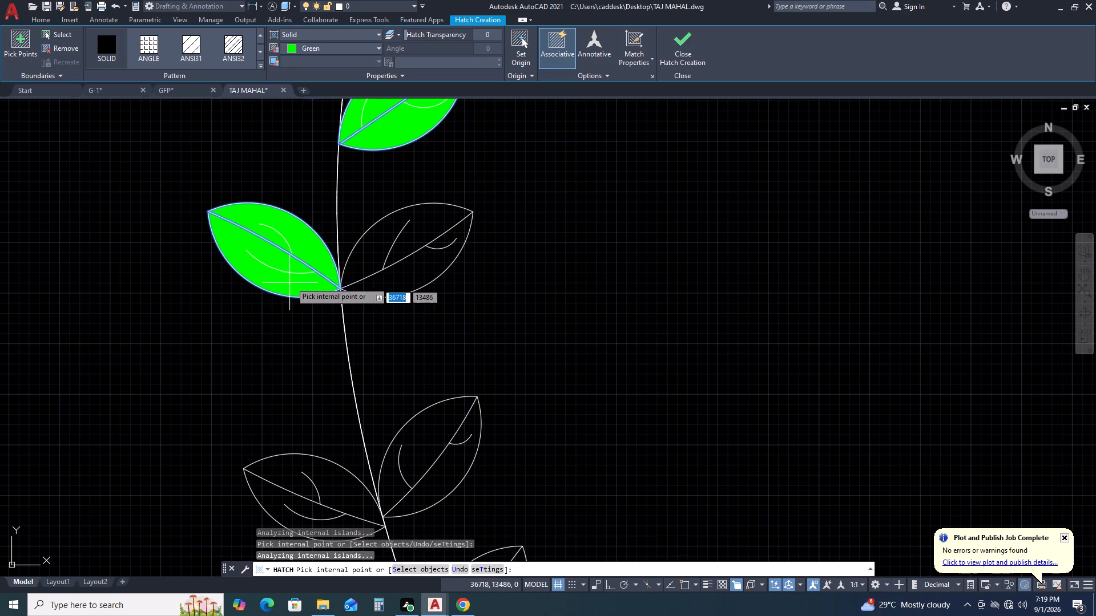
{"action": "left_click", "coordinate": [396, 252]}
{"action": "left_click", "coordinate": [417, 276]}
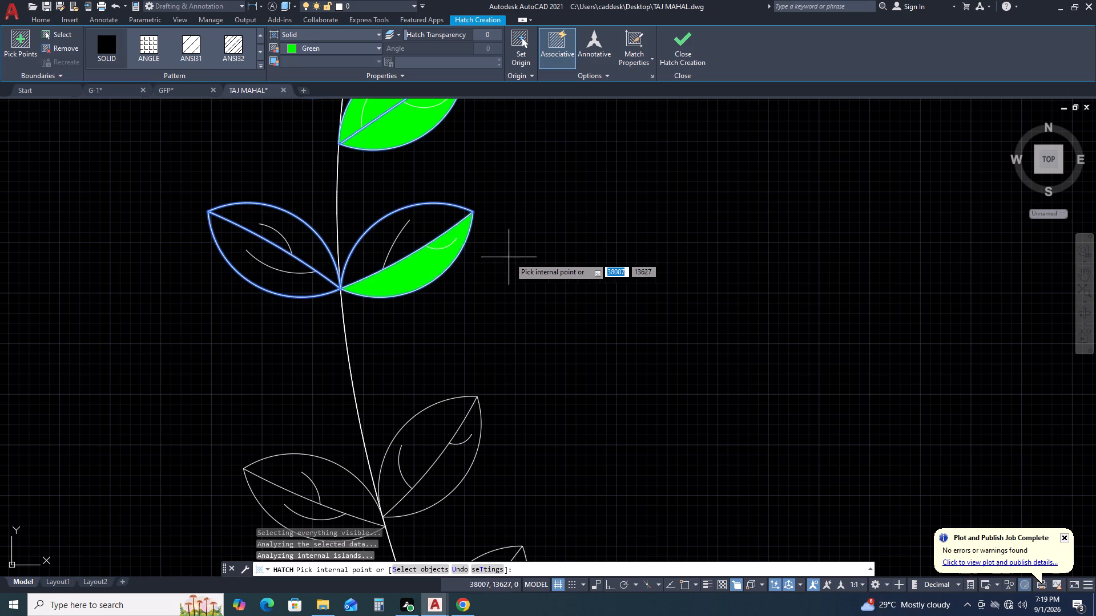
{"action": "scroll", "coordinate": [510, 257], "scroll_direction": "down", "scroll_amount": 3}
{"action": "scroll", "coordinate": [449, 254], "scroll_direction": "up", "scroll_amount": 2}
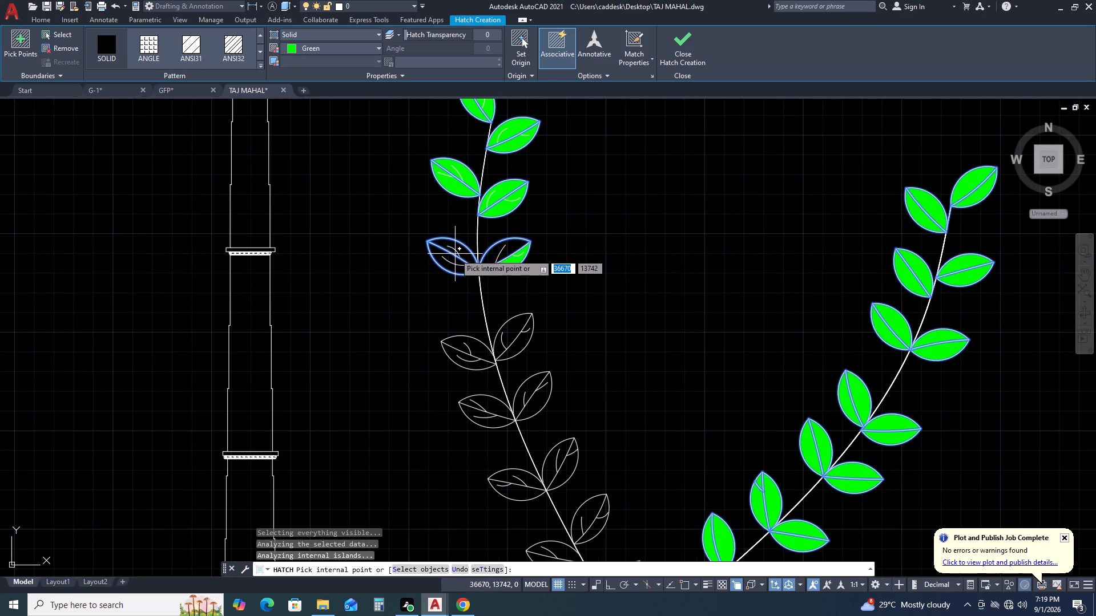
{"action": "left_click", "coordinate": [459, 250]}
{"action": "left_click", "coordinate": [452, 263]}
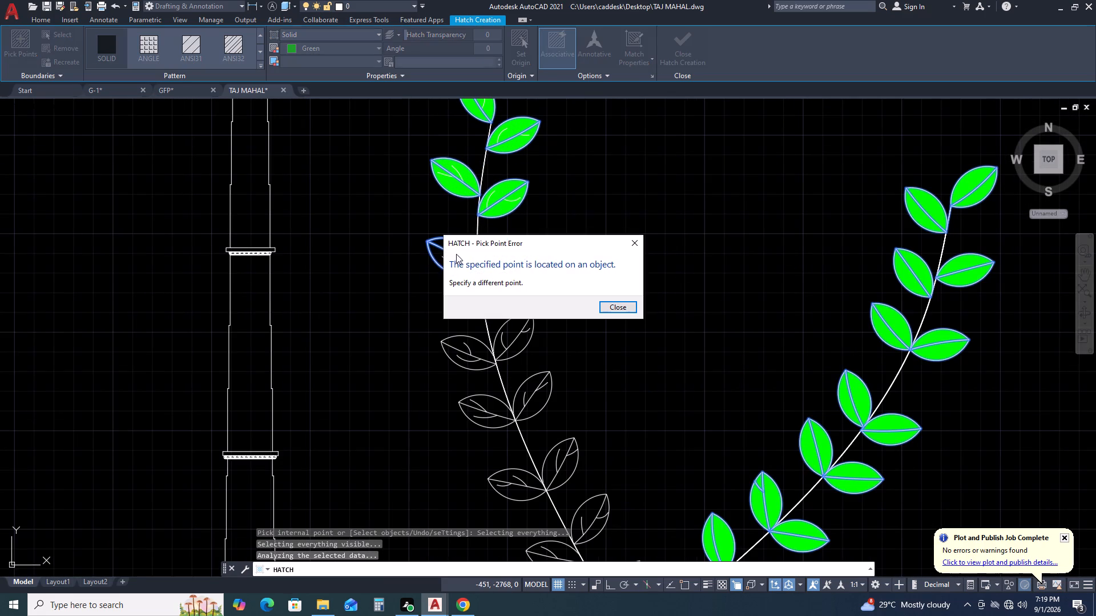
{"action": "left_click", "coordinate": [631, 241]}
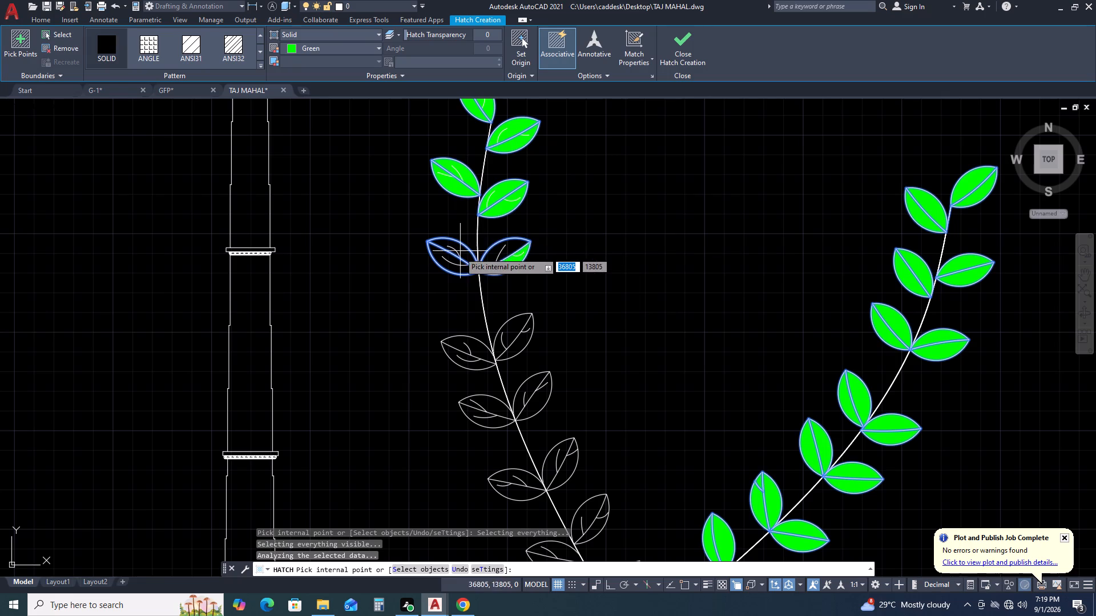
{"action": "left_click", "coordinate": [458, 253]}
{"action": "scroll", "coordinate": [458, 253], "scroll_direction": "up", "scroll_amount": 2}
{"action": "left_click", "coordinate": [637, 244]}
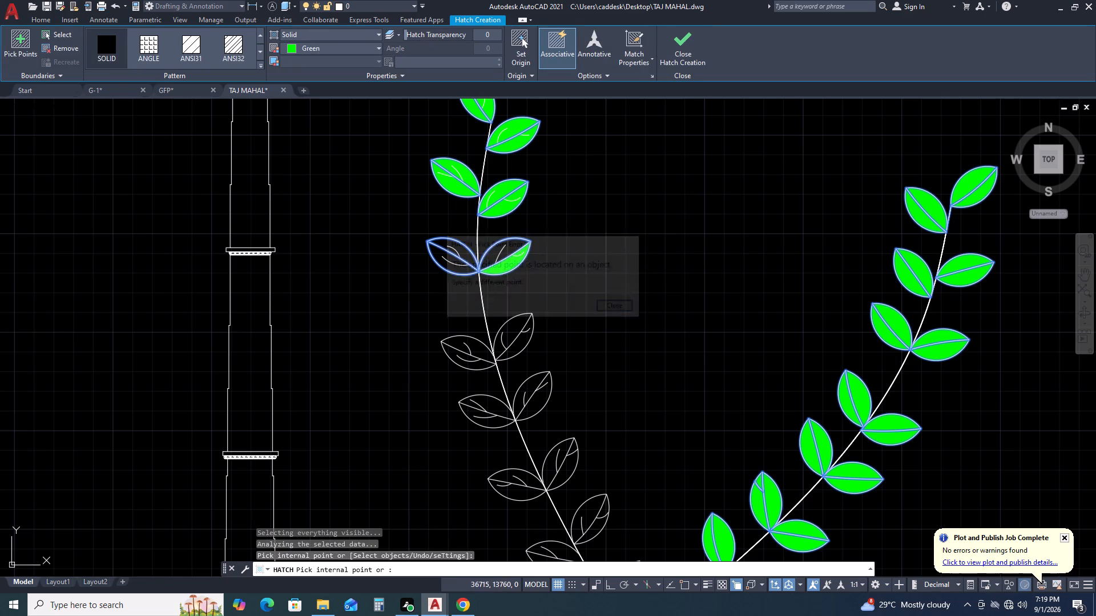
{"action": "key", "text": "Escape"}
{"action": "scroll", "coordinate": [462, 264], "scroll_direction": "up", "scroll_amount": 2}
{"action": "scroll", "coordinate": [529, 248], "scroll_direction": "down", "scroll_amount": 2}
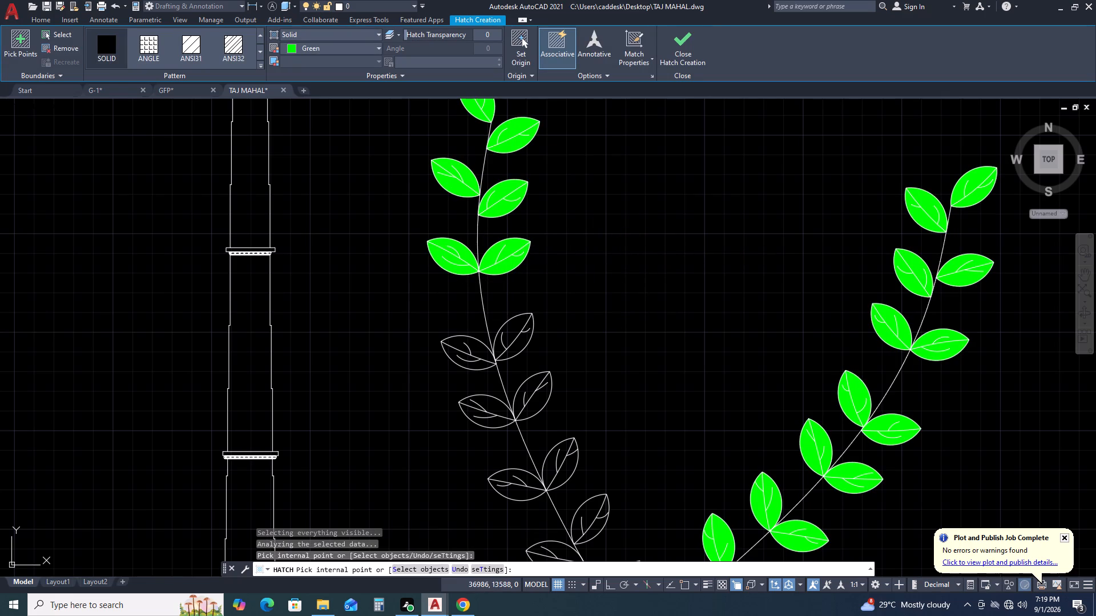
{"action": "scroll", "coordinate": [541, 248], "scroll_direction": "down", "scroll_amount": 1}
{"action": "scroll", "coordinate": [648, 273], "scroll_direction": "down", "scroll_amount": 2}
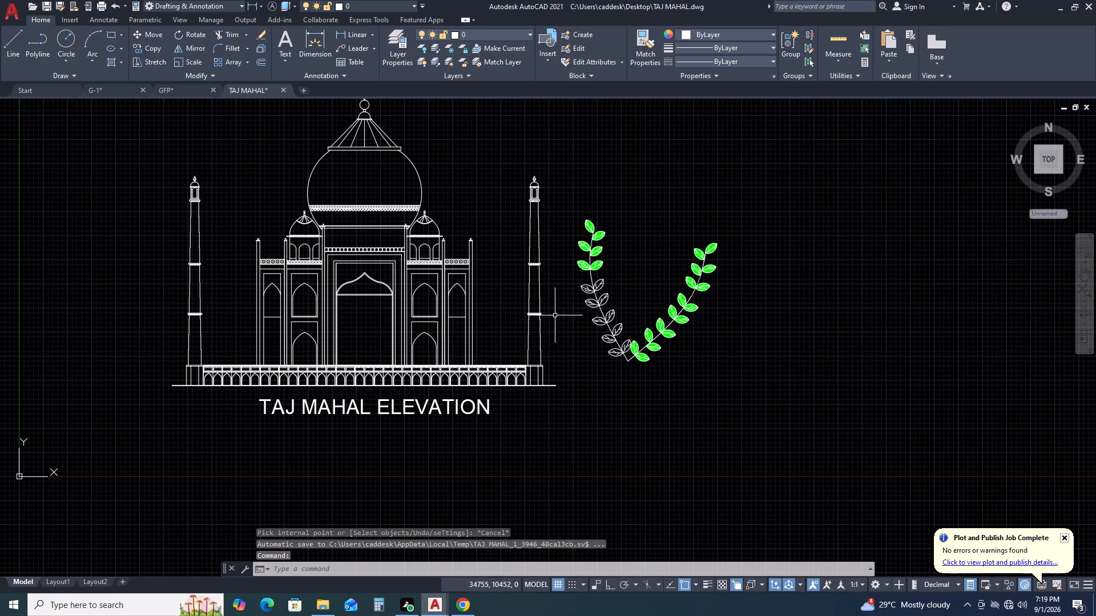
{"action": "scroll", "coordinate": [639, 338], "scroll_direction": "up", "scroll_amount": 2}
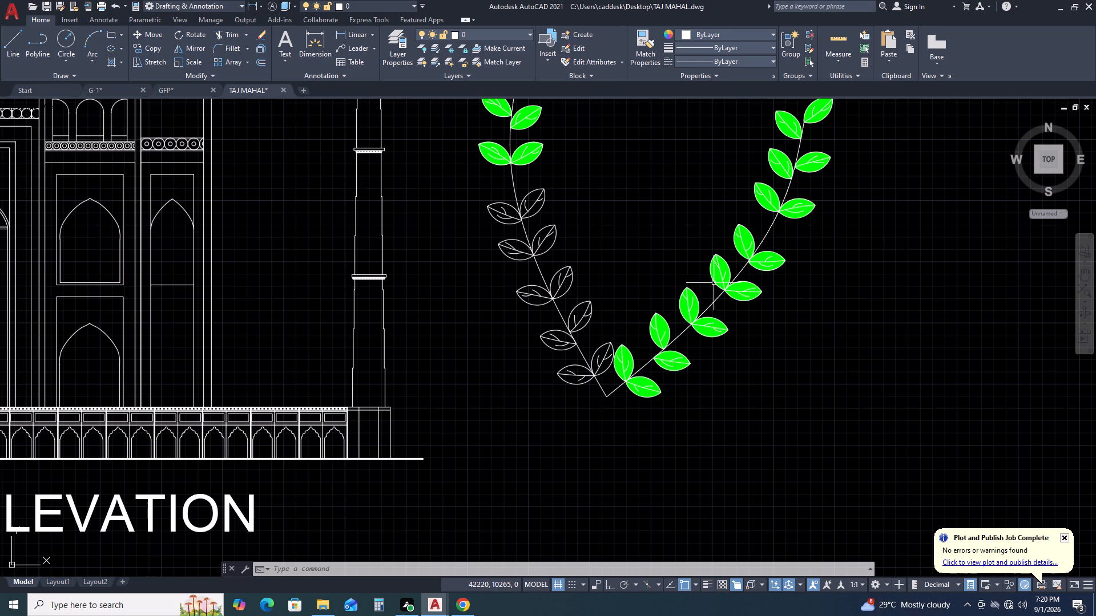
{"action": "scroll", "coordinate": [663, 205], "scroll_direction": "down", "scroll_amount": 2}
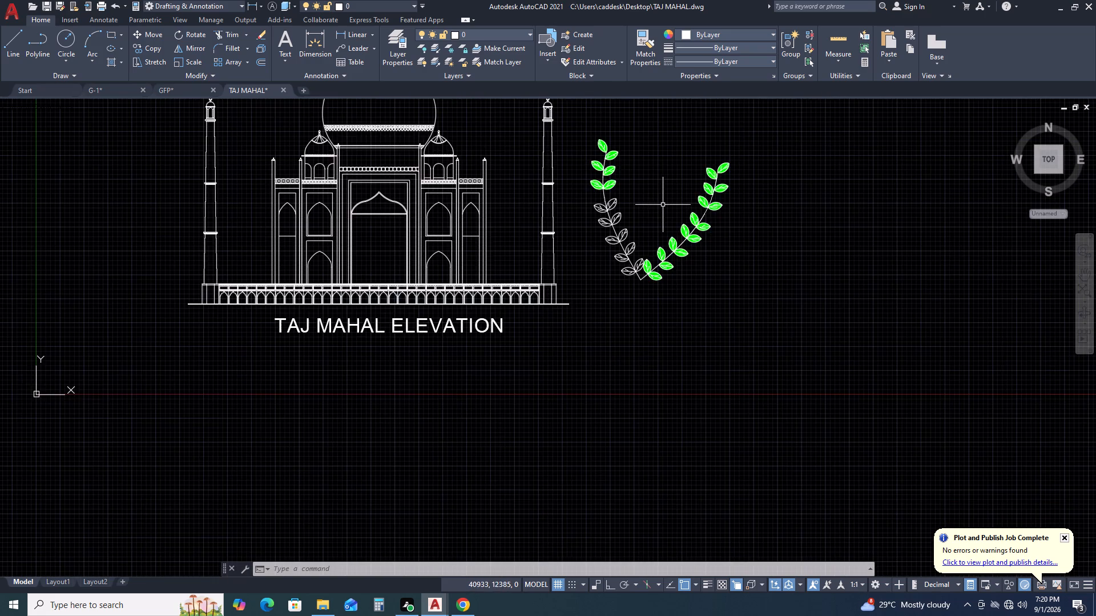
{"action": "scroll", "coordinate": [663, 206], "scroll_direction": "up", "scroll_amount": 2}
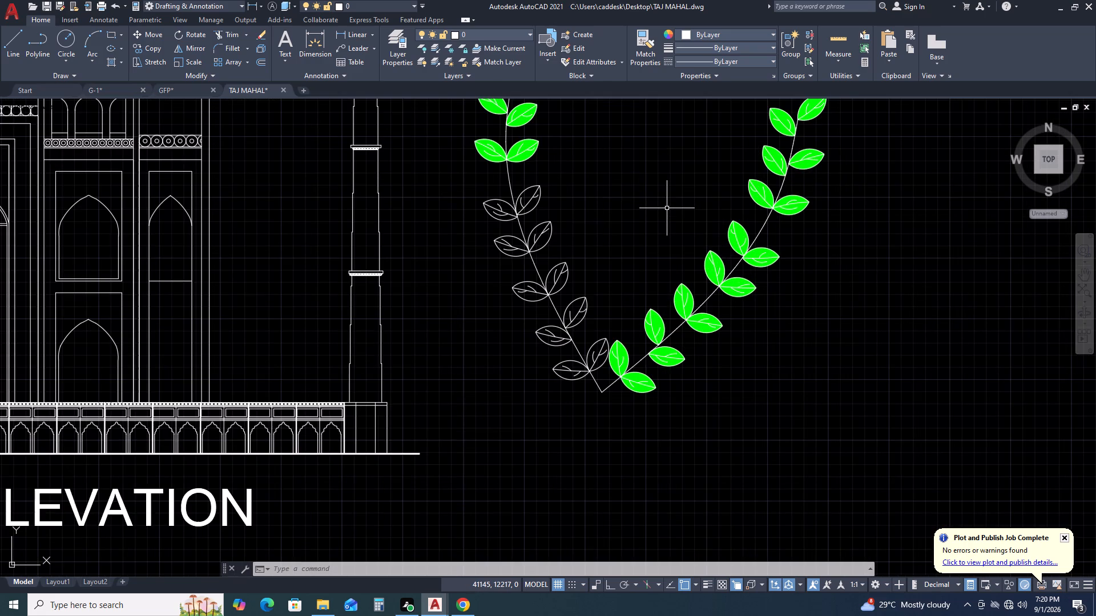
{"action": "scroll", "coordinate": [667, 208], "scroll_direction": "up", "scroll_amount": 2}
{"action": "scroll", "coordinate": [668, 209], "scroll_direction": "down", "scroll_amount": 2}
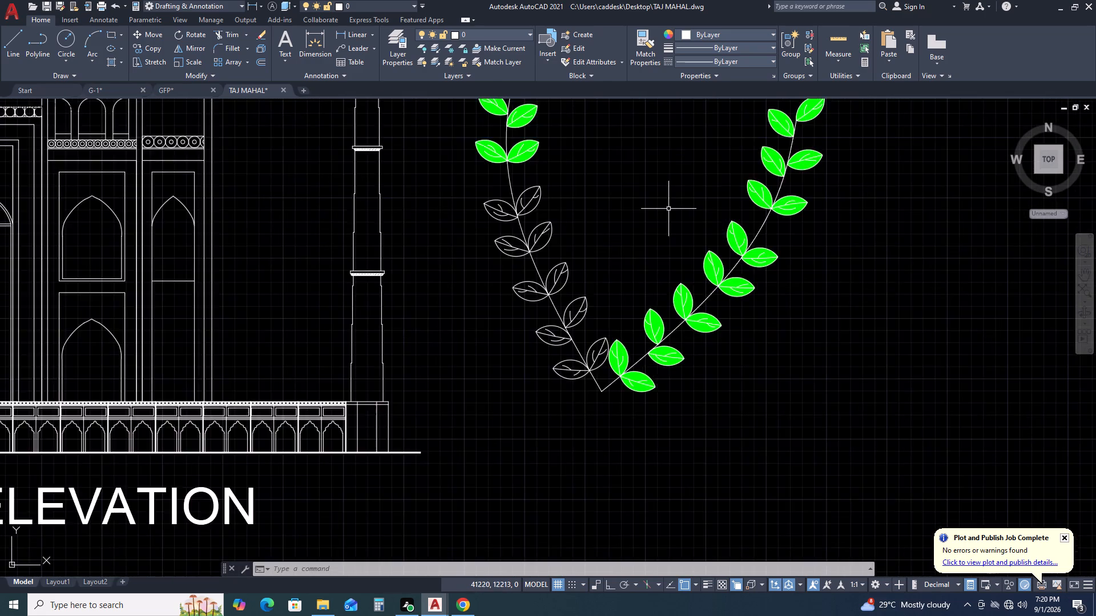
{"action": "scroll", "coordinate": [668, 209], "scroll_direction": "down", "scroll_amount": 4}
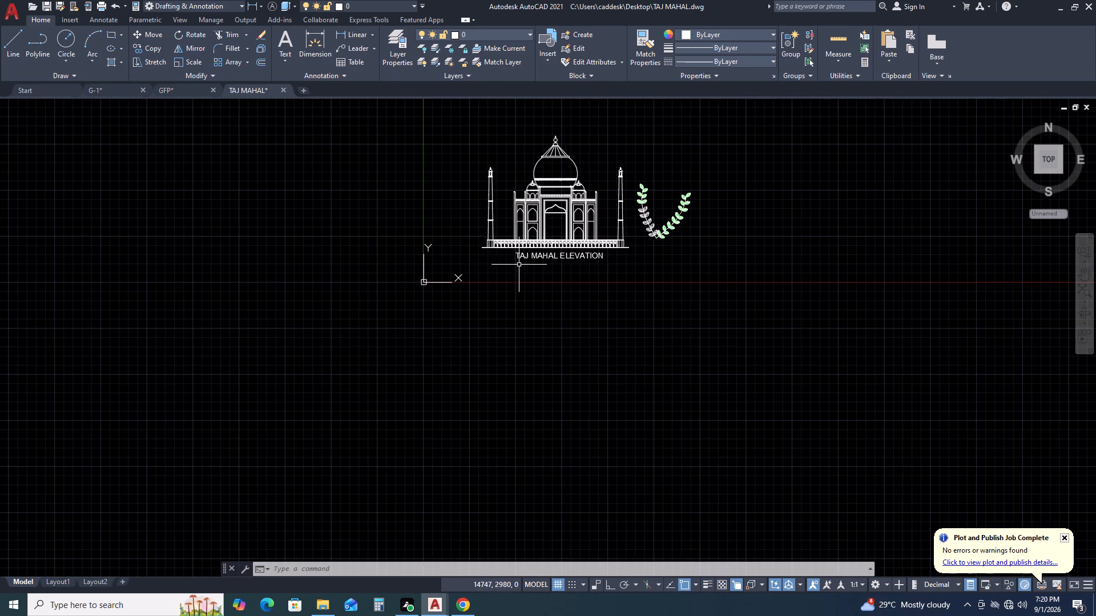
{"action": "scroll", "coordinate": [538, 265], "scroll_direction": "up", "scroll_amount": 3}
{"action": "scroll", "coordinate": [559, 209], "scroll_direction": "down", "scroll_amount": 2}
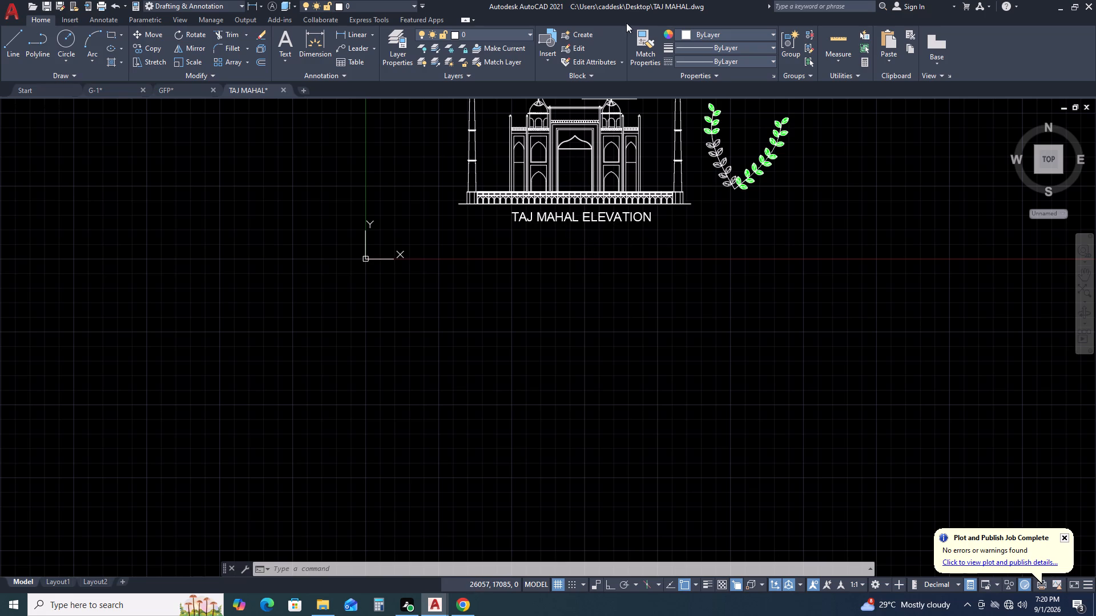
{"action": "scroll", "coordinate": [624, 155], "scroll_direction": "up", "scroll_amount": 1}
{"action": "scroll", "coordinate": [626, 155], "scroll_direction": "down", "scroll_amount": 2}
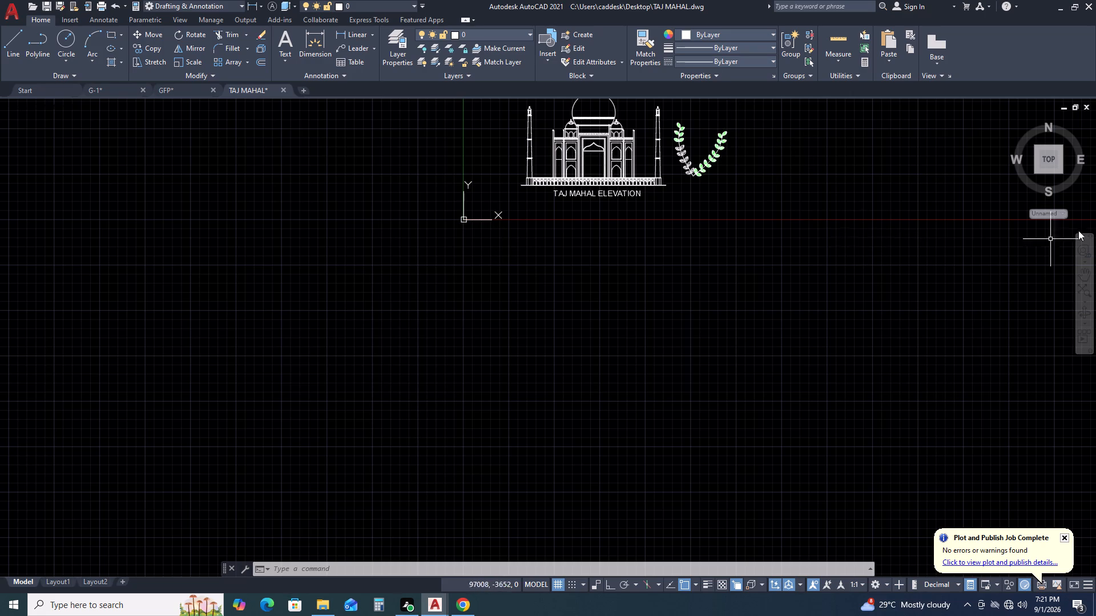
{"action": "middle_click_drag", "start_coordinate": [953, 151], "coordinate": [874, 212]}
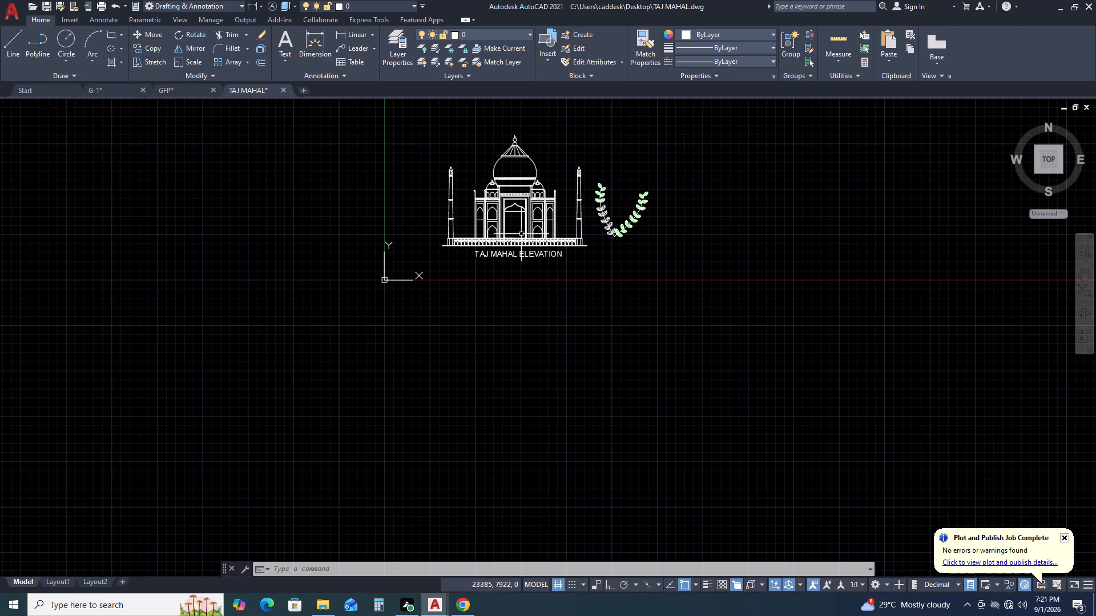
Restart Hatch and fill both halves of the fourth and fifth leaf pairs on the branch nearer the Taj Mahal with solid green.
{"action": "scroll", "coordinate": [464, 181], "scroll_direction": "up", "scroll_amount": 3}
{"action": "middle_click_drag", "start_coordinate": [819, 231], "coordinate": [561, 201]}
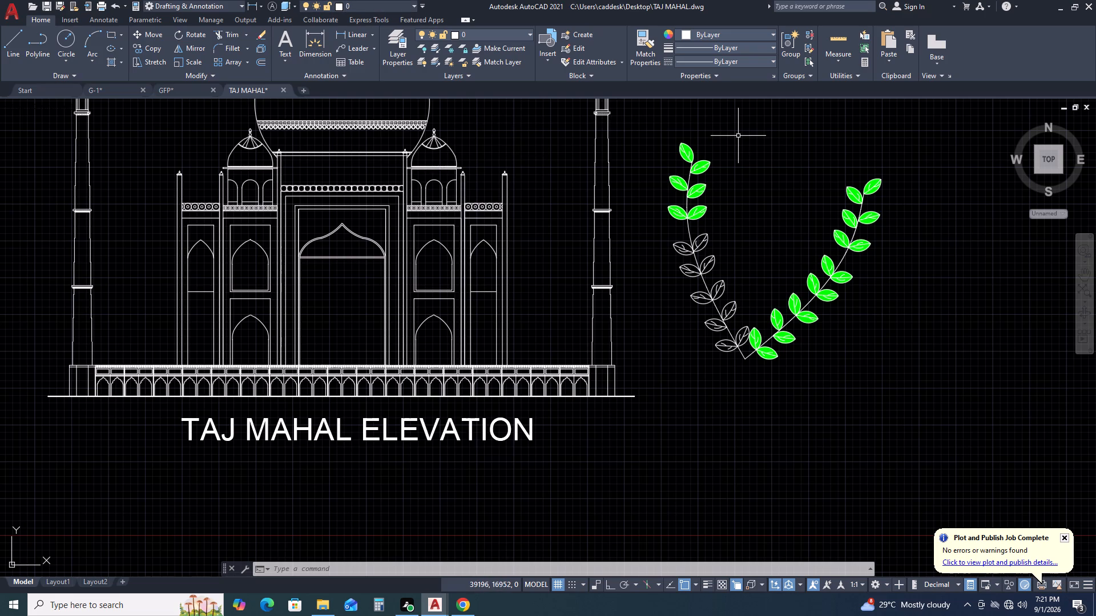
{"action": "key", "text": "space"}
{"action": "scroll", "coordinate": [703, 238], "scroll_direction": "up", "scroll_amount": 3}
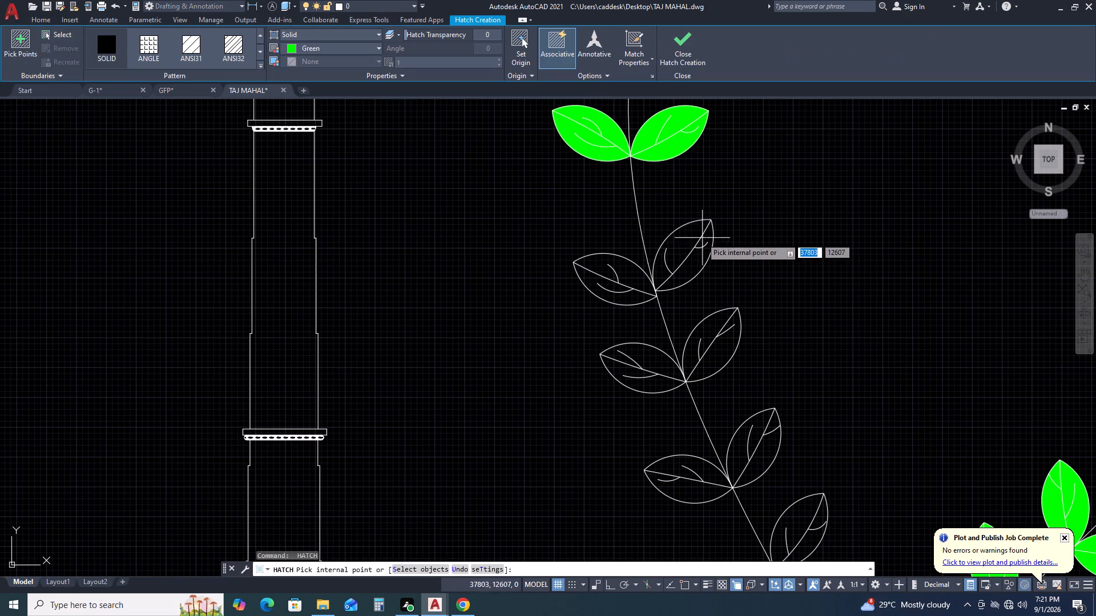
{"action": "left_click", "coordinate": [692, 241]}
{"action": "left_click", "coordinate": [702, 265]}
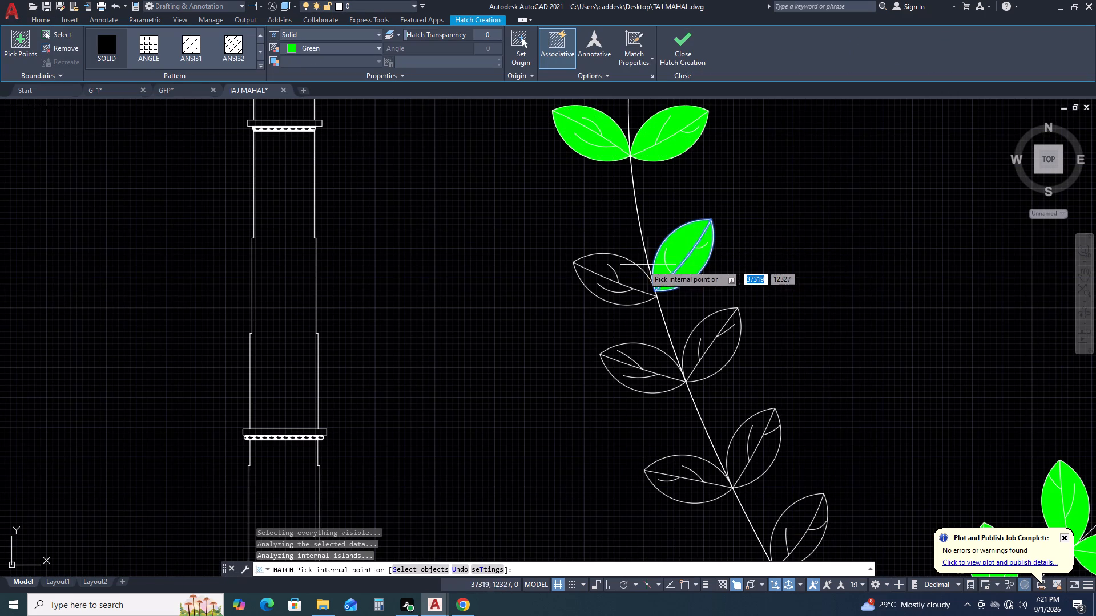
{"action": "left_click", "coordinate": [627, 269]}
{"action": "left_click", "coordinate": [621, 295]}
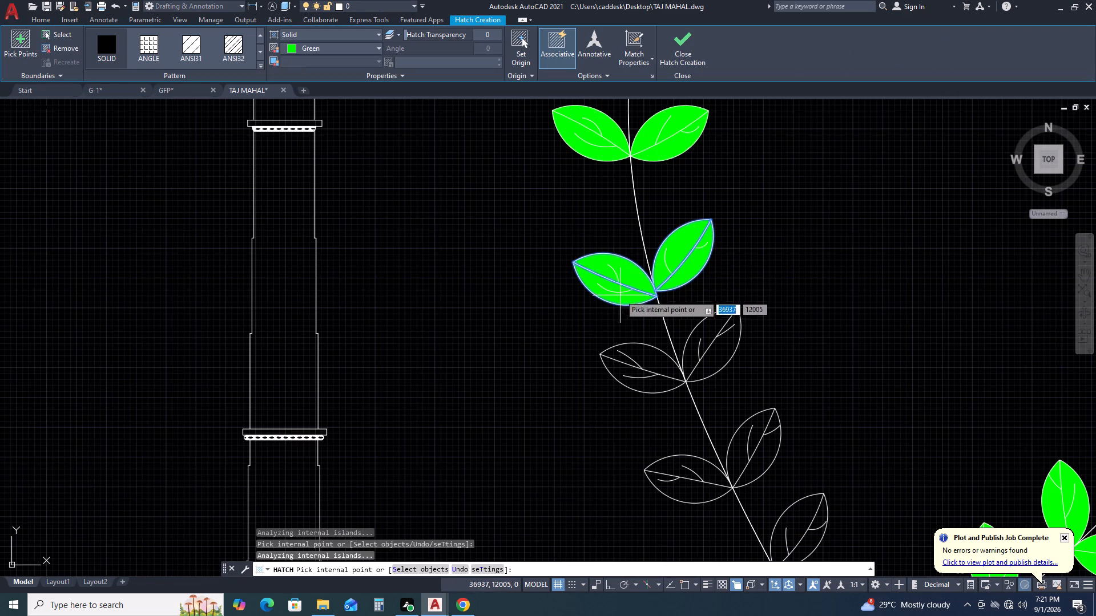
{"action": "scroll", "coordinate": [610, 279], "scroll_direction": "down", "scroll_amount": 5}
{"action": "left_click", "coordinate": [657, 306]}
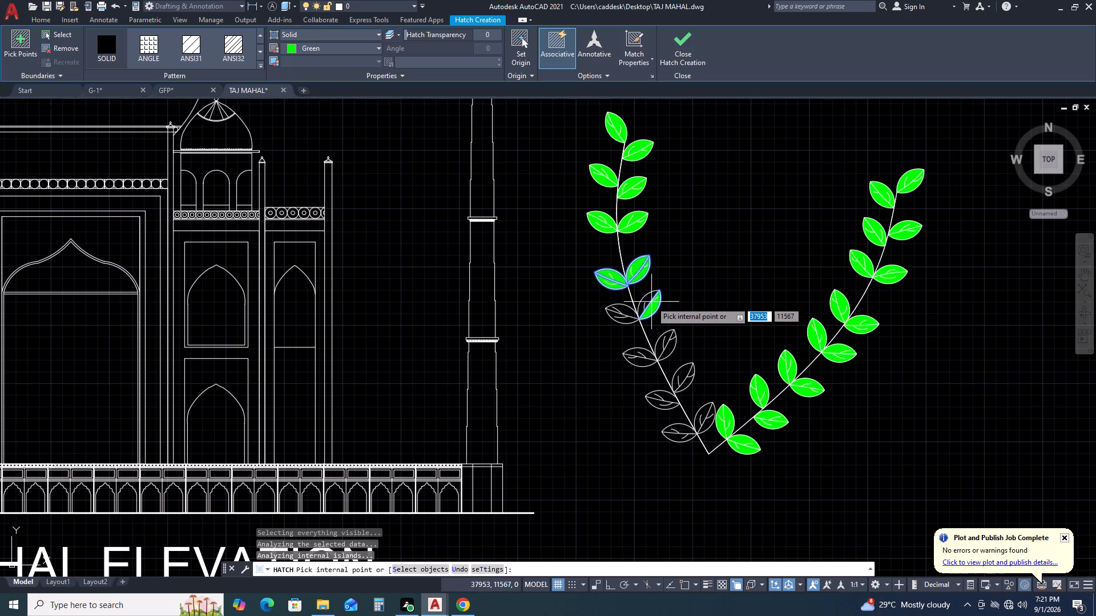
{"action": "left_click", "coordinate": [651, 302]}
{"action": "left_click", "coordinate": [647, 299]}
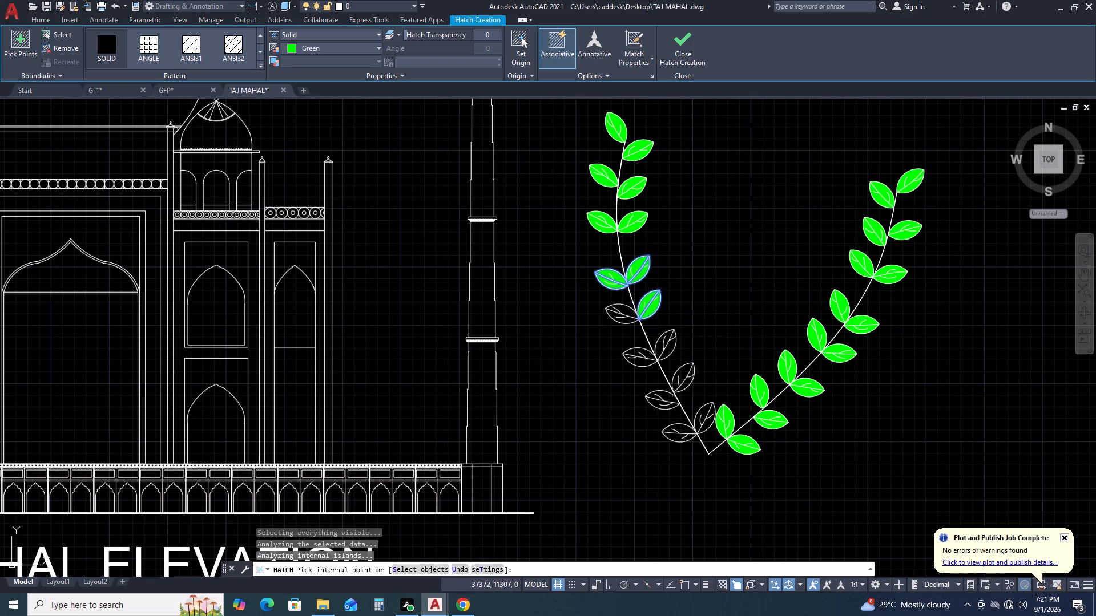
{"action": "left_click", "coordinate": [630, 311]}
{"action": "left_click", "coordinate": [627, 320]}
Hatch both leaves of the sixth pair on the nearer branch in green, including the small tip region cut off by a vein.
{"action": "left_click", "coordinate": [662, 351]}
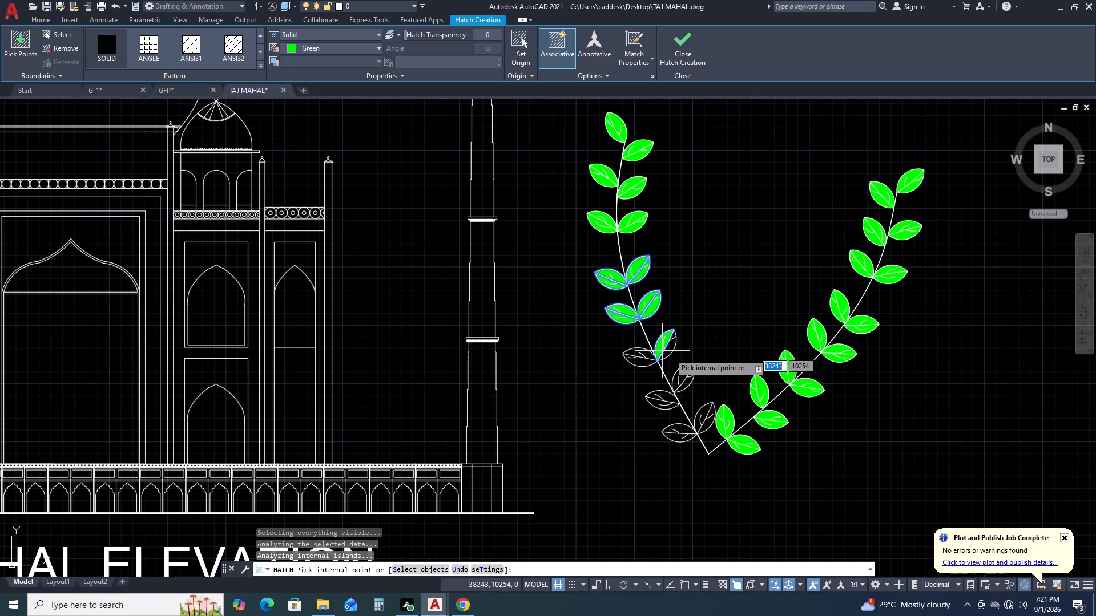
{"action": "left_click", "coordinate": [670, 353]}
{"action": "scroll", "coordinate": [674, 338], "scroll_direction": "up", "scroll_amount": 2}
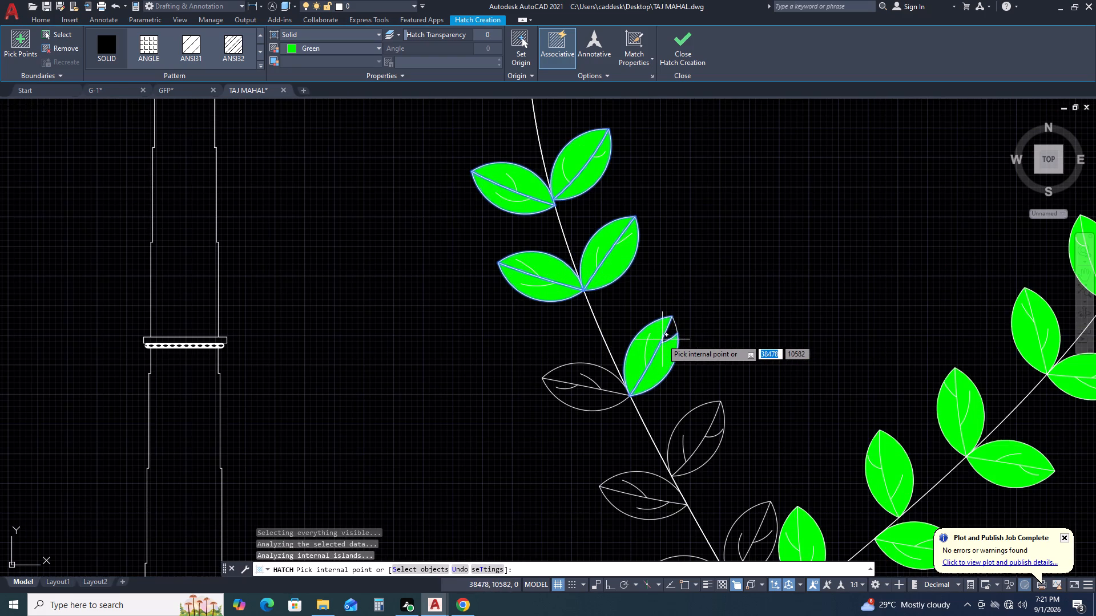
{"action": "left_click", "coordinate": [666, 333]}
{"action": "left_click", "coordinate": [605, 377]}
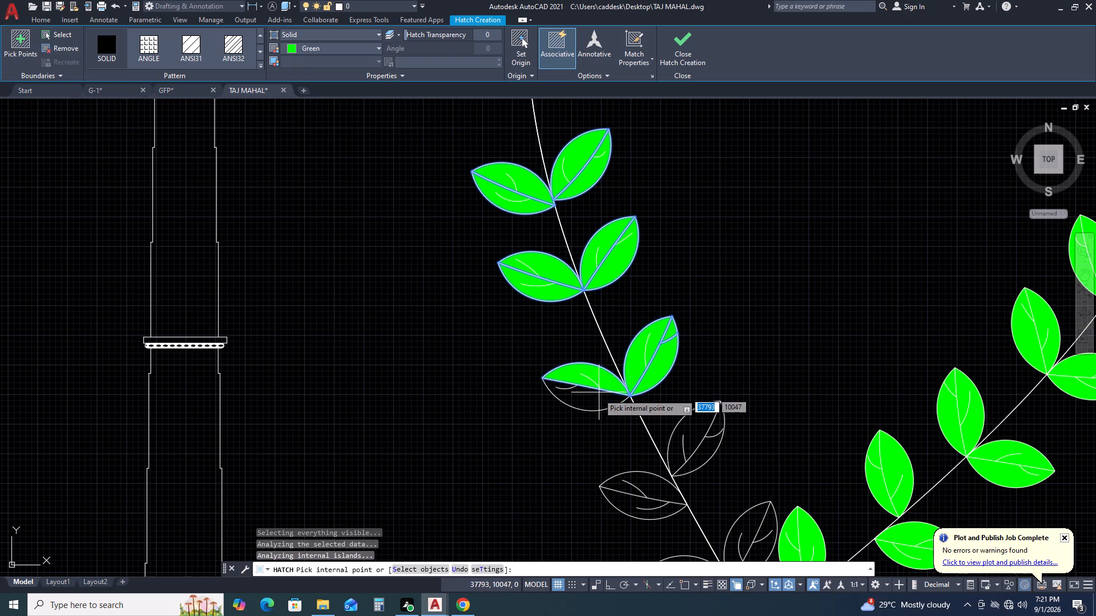
{"action": "left_click", "coordinate": [598, 394]}
Fill both halves of the last four leaves at the base of the nearer branch with green hatch and end the hatch.
{"action": "scroll", "coordinate": [641, 236], "scroll_direction": "down", "scroll_amount": 3}
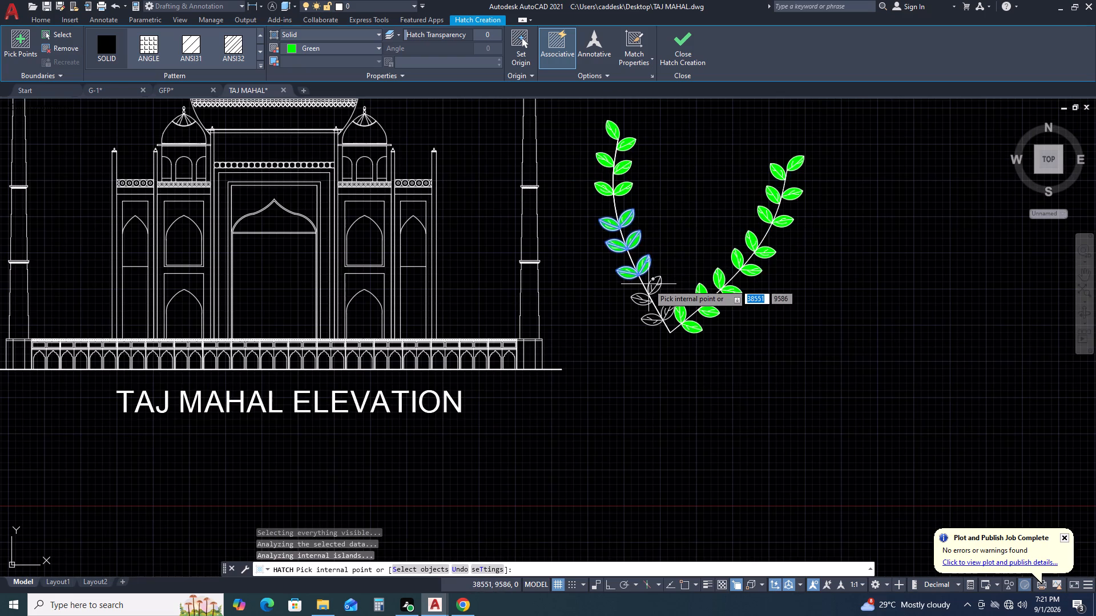
{"action": "scroll", "coordinate": [648, 285], "scroll_direction": "up", "scroll_amount": 2}
{"action": "left_click", "coordinate": [660, 291]}
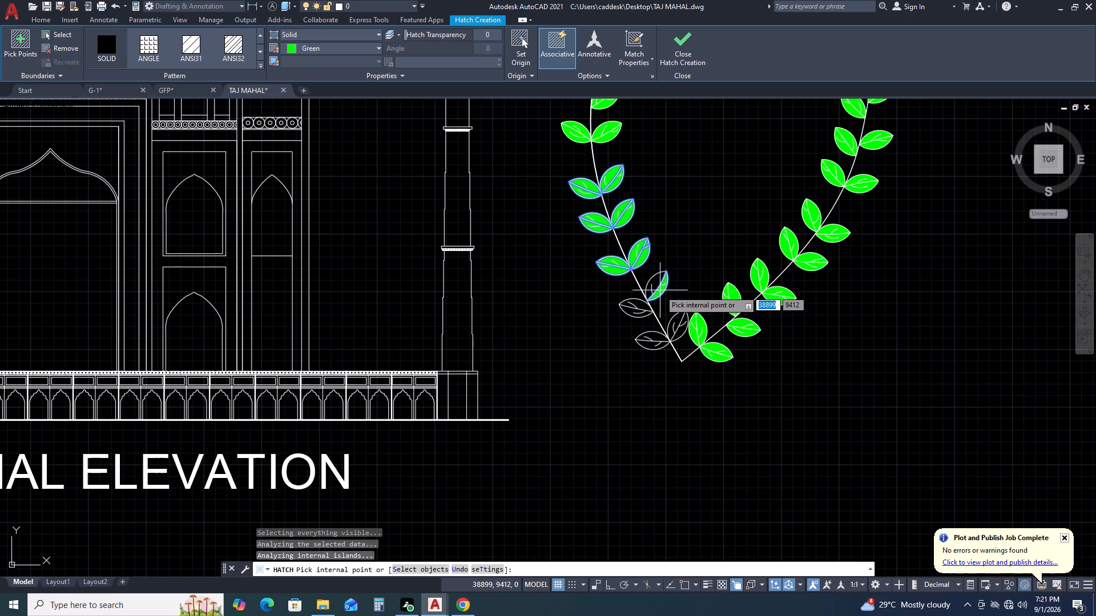
{"action": "left_click", "coordinate": [658, 287]}
{"action": "left_click", "coordinate": [636, 309]}
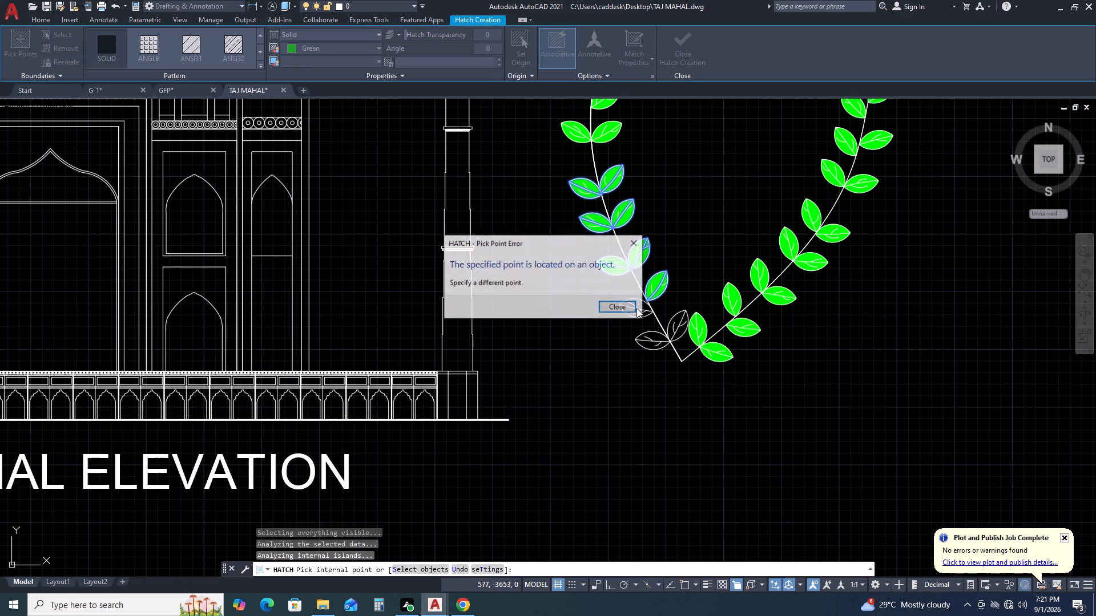
{"action": "left_click", "coordinate": [635, 244]}
{"action": "scroll", "coordinate": [636, 307], "scroll_direction": "up", "scroll_amount": 2}
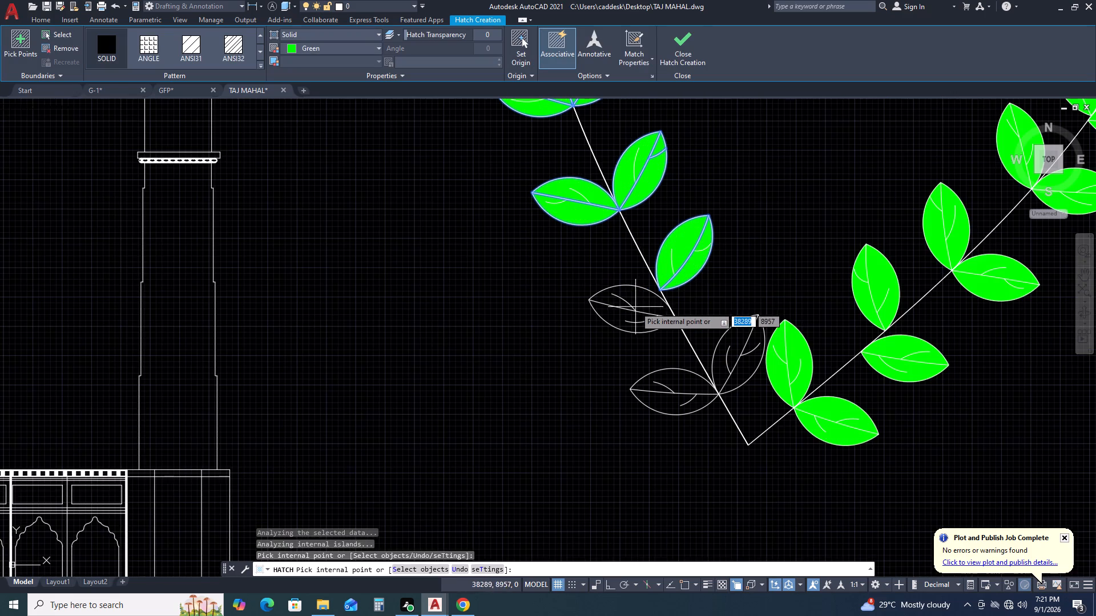
{"action": "left_click", "coordinate": [640, 303]}
{"action": "left_click", "coordinate": [634, 320]}
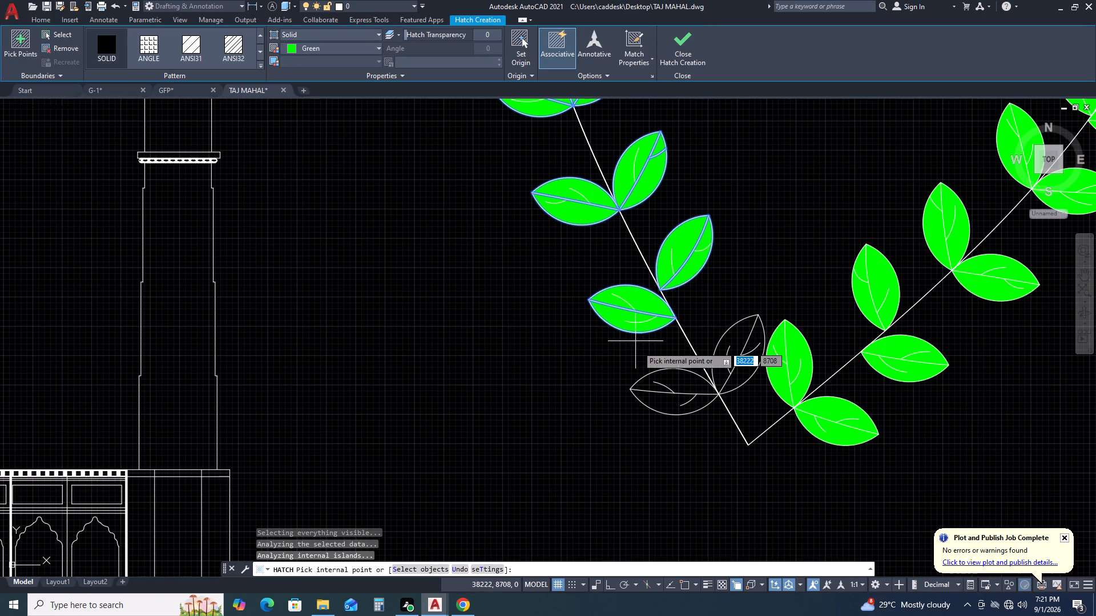
{"action": "left_click", "coordinate": [739, 368]}
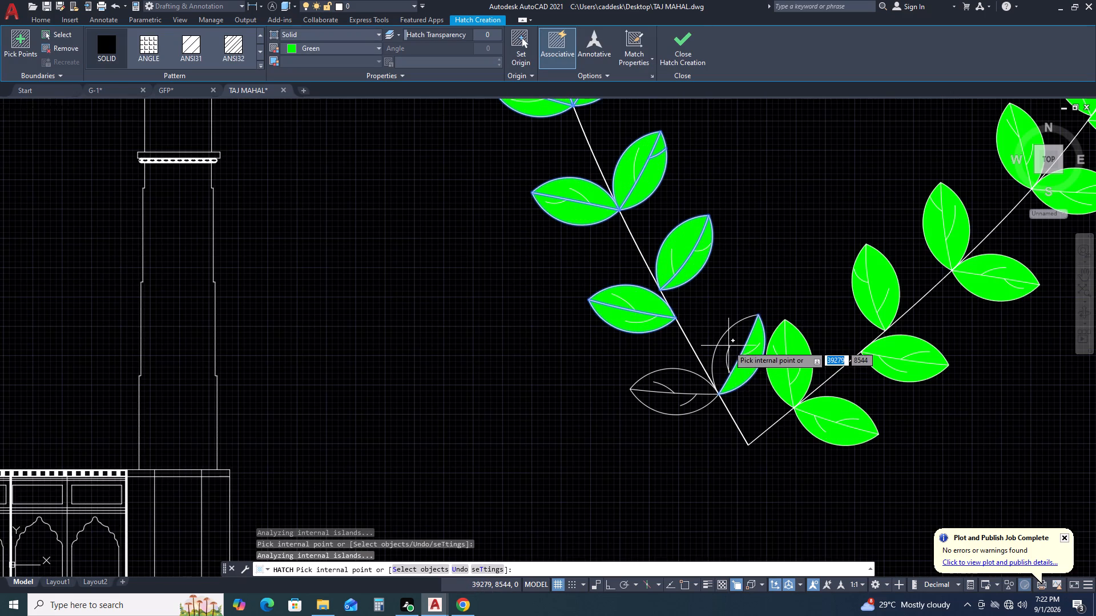
{"action": "left_click", "coordinate": [728, 346]}
{"action": "left_click", "coordinate": [684, 388]}
{"action": "left_click", "coordinate": [675, 398]}
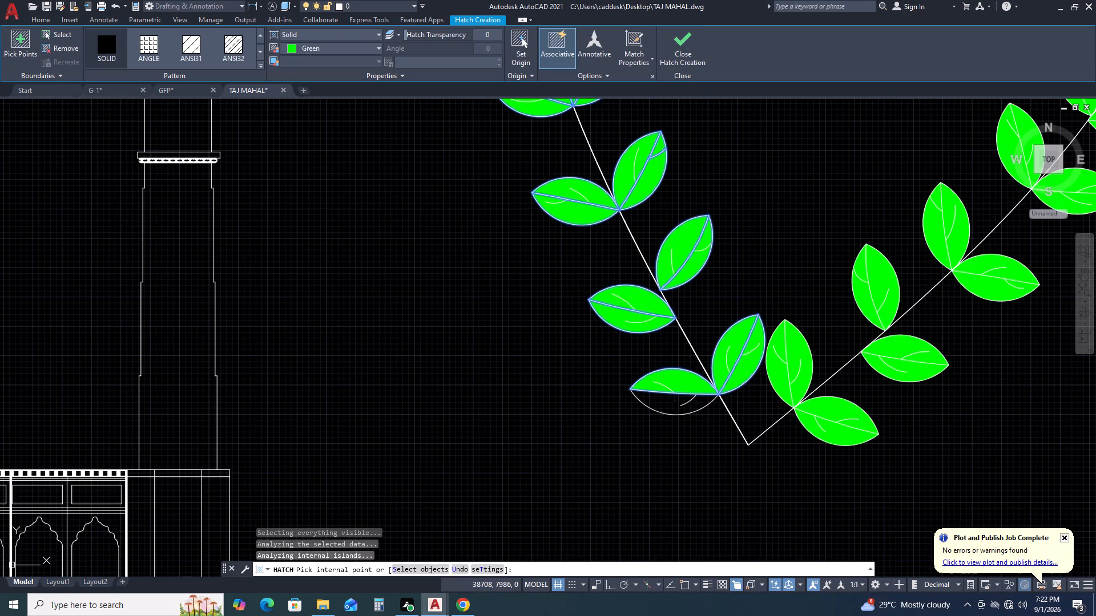
{"action": "scroll", "coordinate": [682, 254], "scroll_direction": "down", "scroll_amount": 4}
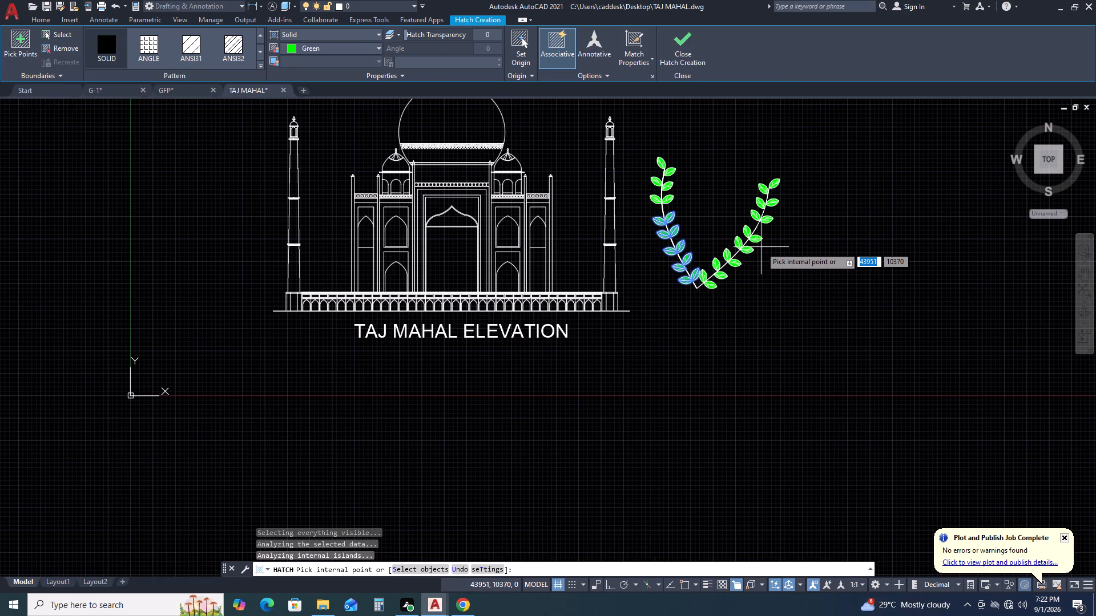
{"action": "key", "text": "Escape"}
Change the colour of both branch stem splines to dark brown index colour 28 and clear the selection.
{"action": "scroll", "coordinate": [709, 297], "scroll_direction": "up", "scroll_amount": 3}
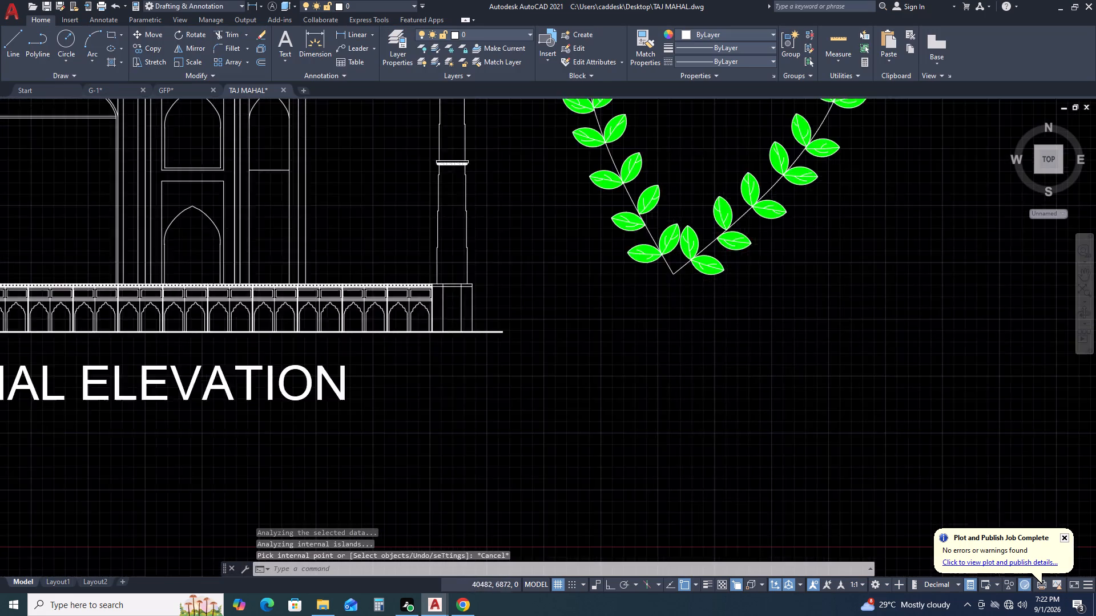
{"action": "left_click", "coordinate": [672, 261]}
{"action": "left_click", "coordinate": [639, 242]}
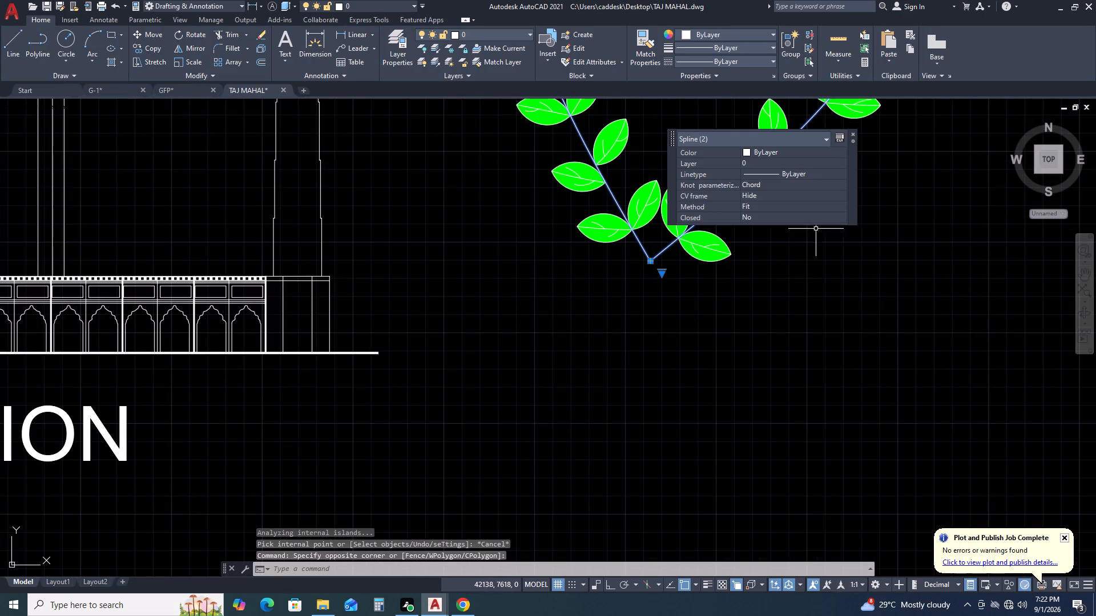
{"action": "left_click", "coordinate": [499, 37]}
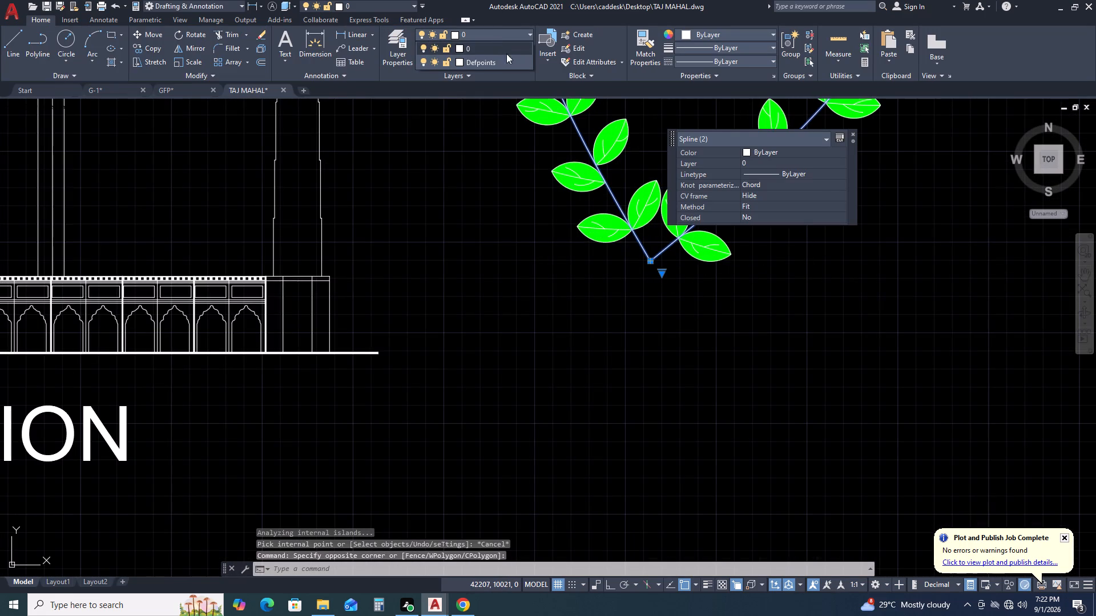
{"action": "left_click", "coordinate": [773, 154]}
{"action": "left_click", "coordinate": [775, 151]}
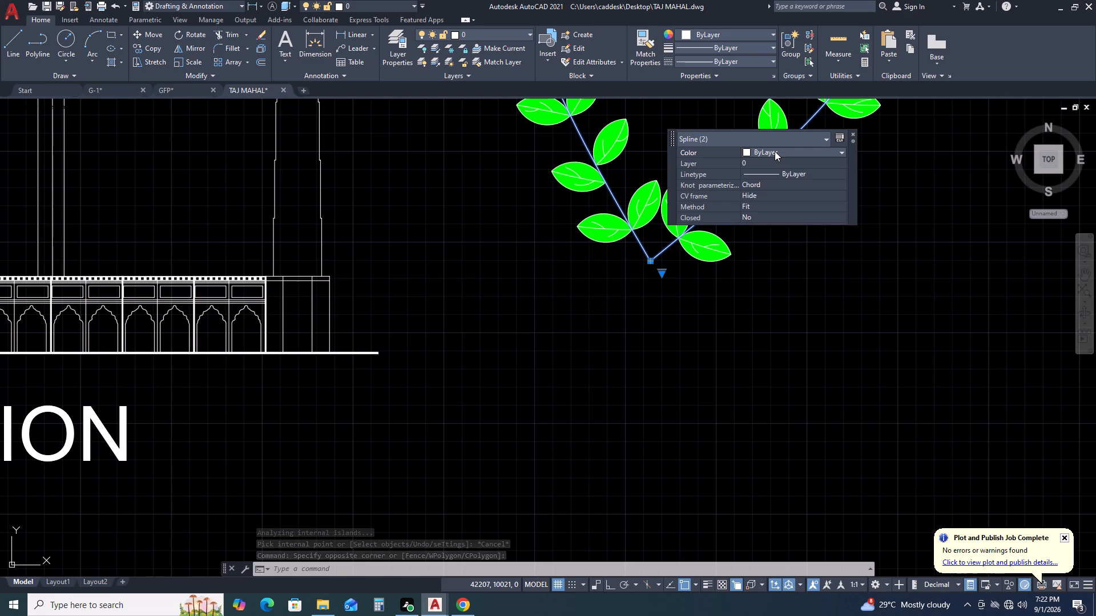
{"action": "left_click", "coordinate": [775, 151]}
{"action": "left_click", "coordinate": [841, 258]}
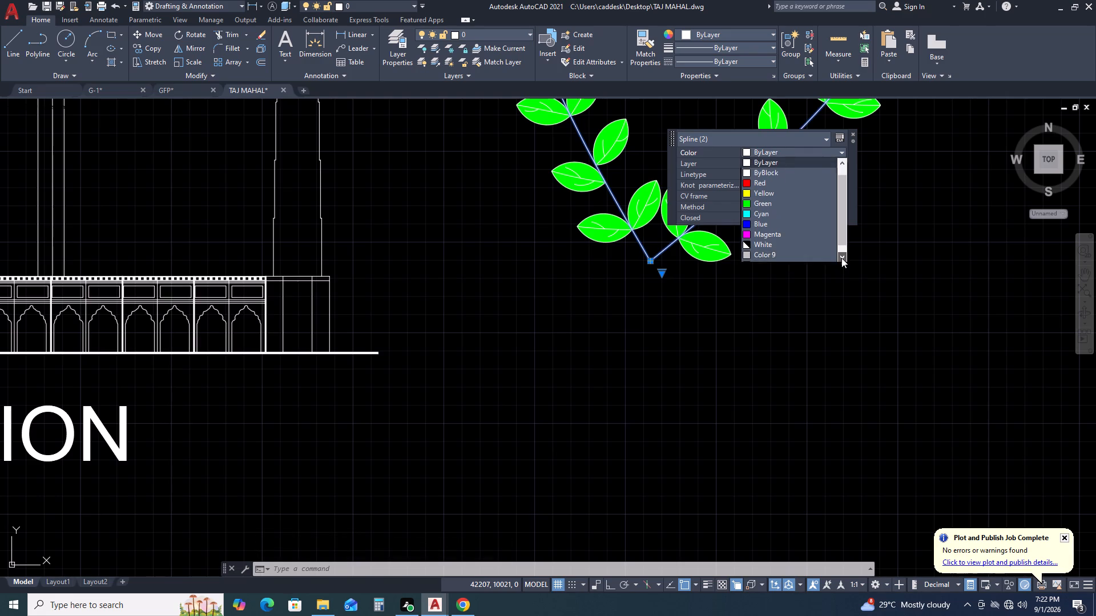
{"action": "scroll", "coordinate": [784, 240], "scroll_direction": "down", "scroll_amount": 1}
{"action": "scroll", "coordinate": [784, 240], "scroll_direction": "up", "scroll_amount": 1}
{"action": "scroll", "coordinate": [784, 240], "scroll_direction": "down", "scroll_amount": 17}
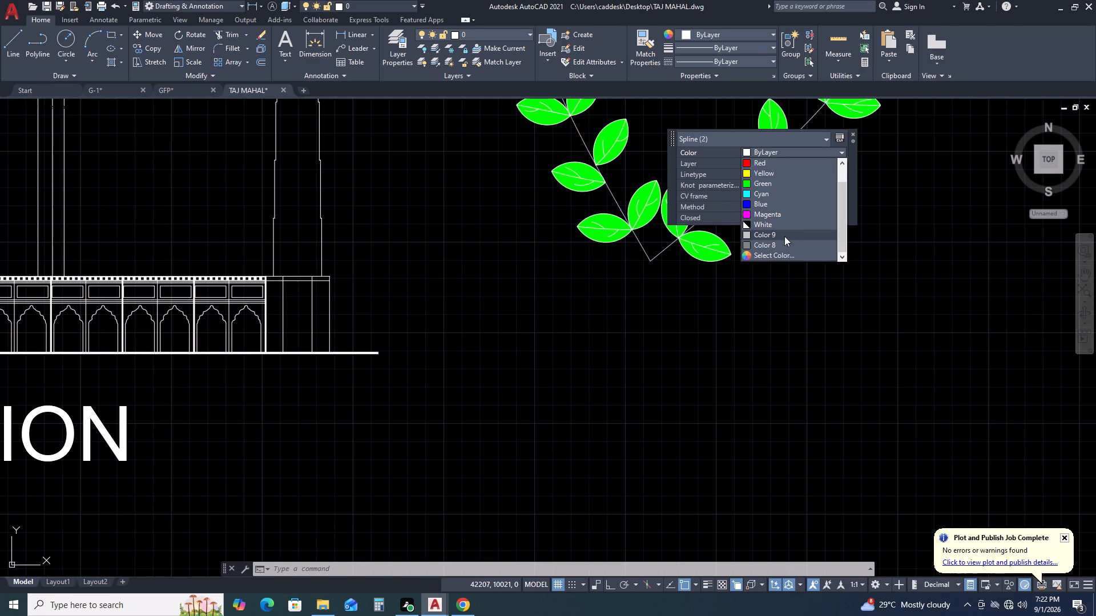
{"action": "left_click", "coordinate": [771, 258]}
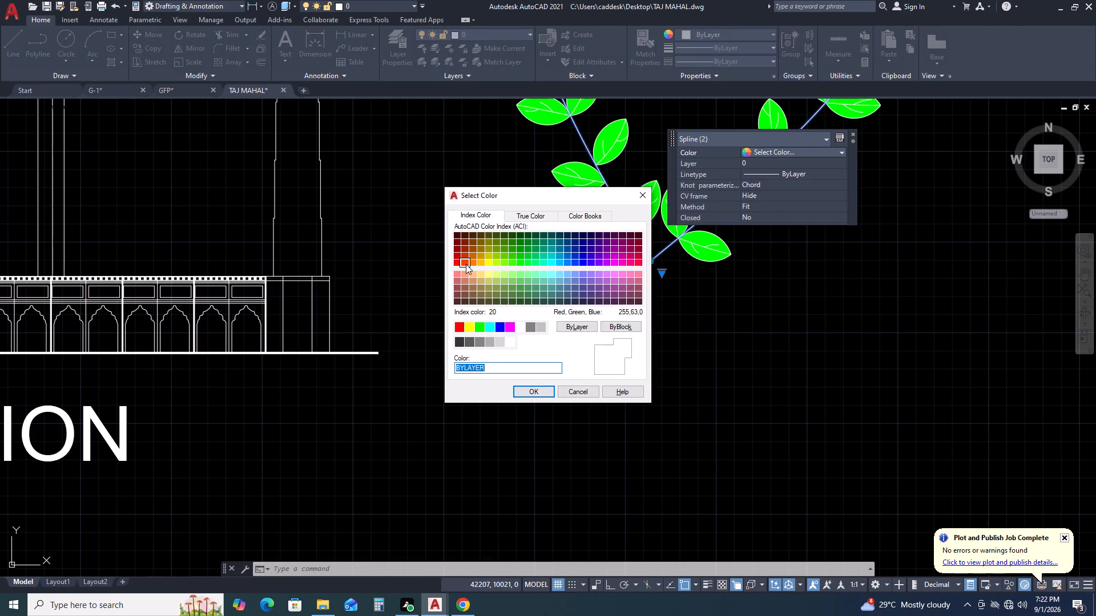
{"action": "left_click", "coordinate": [461, 234]}
{"action": "left_click", "coordinate": [538, 389]}
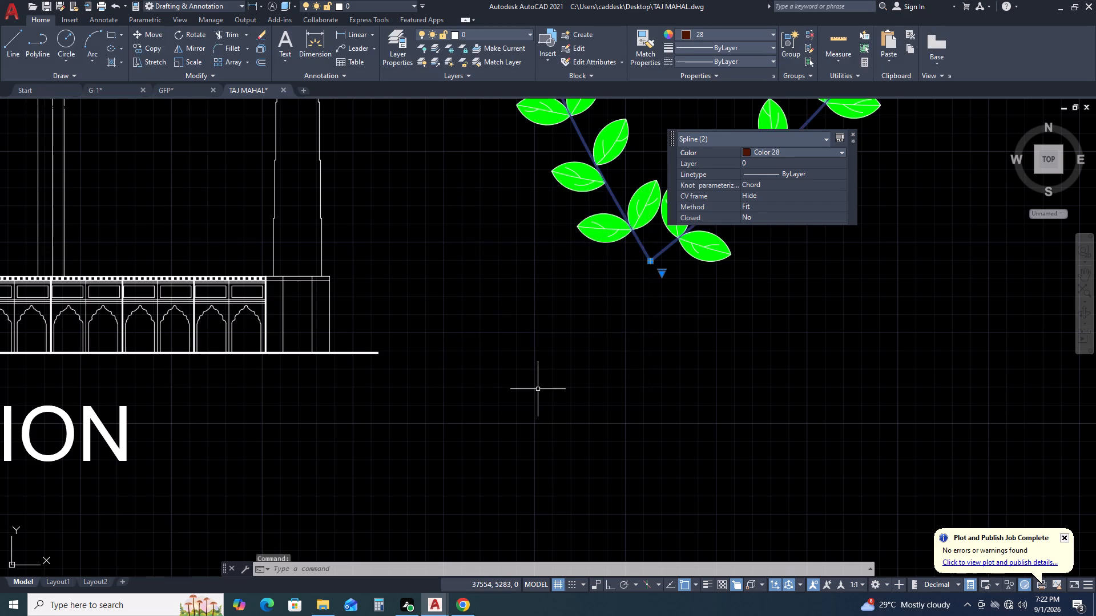
{"action": "key", "text": "Escape"}
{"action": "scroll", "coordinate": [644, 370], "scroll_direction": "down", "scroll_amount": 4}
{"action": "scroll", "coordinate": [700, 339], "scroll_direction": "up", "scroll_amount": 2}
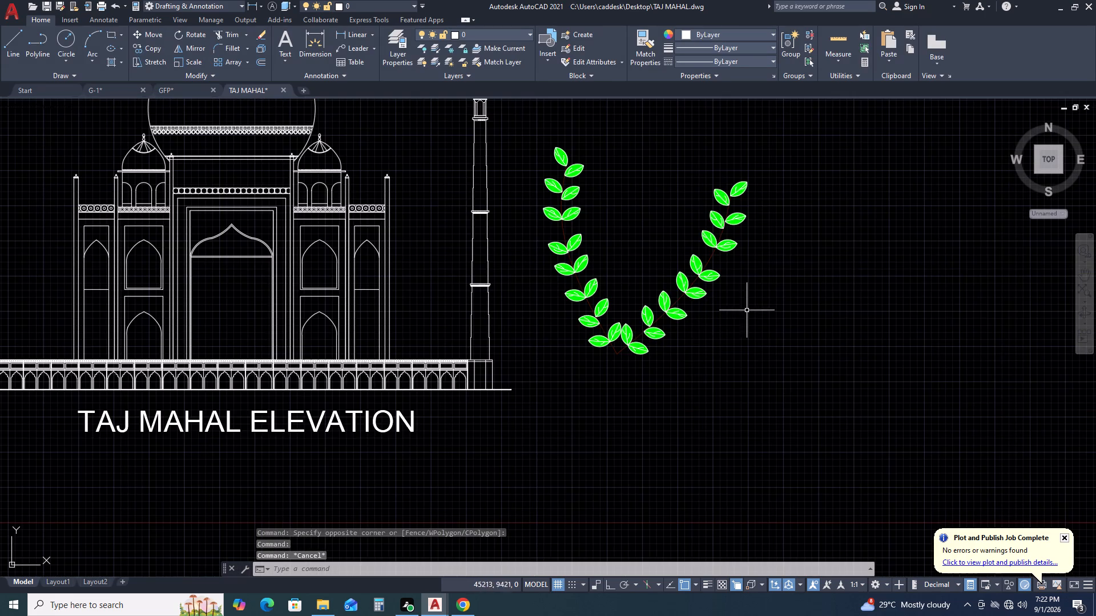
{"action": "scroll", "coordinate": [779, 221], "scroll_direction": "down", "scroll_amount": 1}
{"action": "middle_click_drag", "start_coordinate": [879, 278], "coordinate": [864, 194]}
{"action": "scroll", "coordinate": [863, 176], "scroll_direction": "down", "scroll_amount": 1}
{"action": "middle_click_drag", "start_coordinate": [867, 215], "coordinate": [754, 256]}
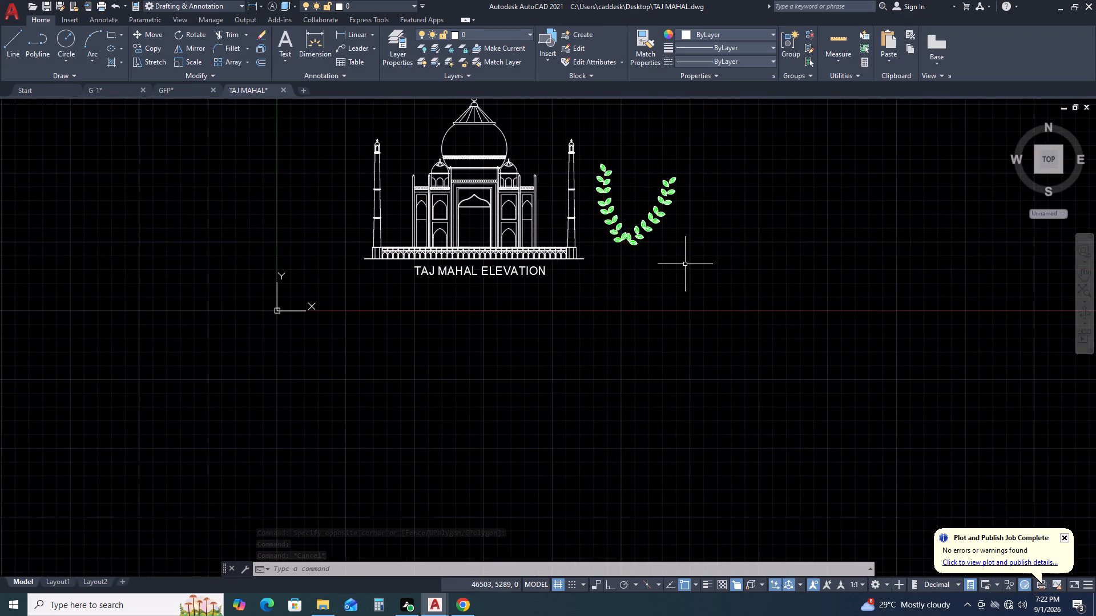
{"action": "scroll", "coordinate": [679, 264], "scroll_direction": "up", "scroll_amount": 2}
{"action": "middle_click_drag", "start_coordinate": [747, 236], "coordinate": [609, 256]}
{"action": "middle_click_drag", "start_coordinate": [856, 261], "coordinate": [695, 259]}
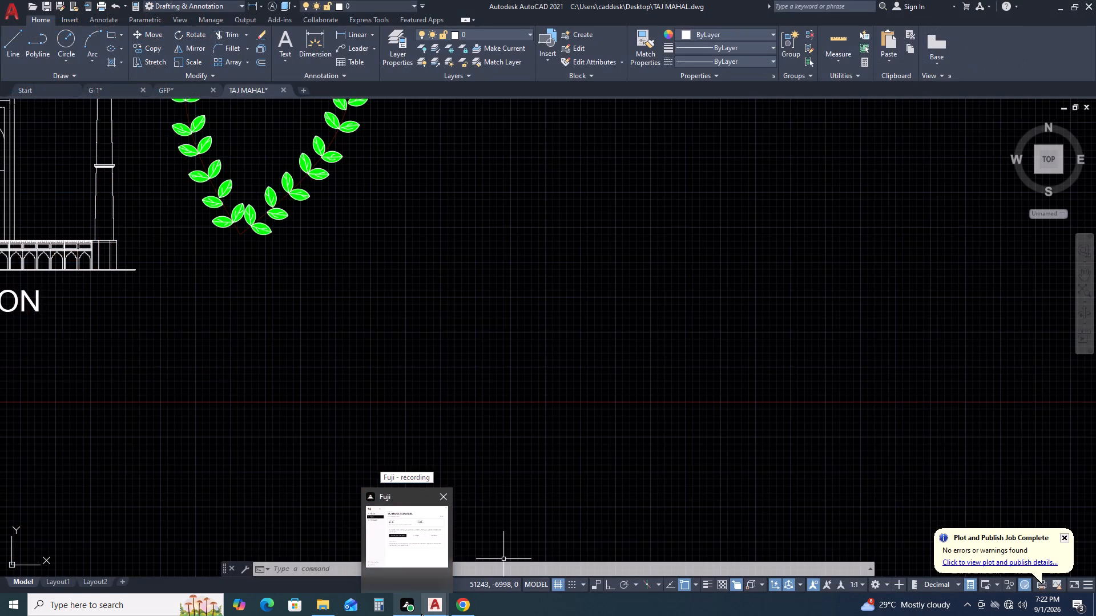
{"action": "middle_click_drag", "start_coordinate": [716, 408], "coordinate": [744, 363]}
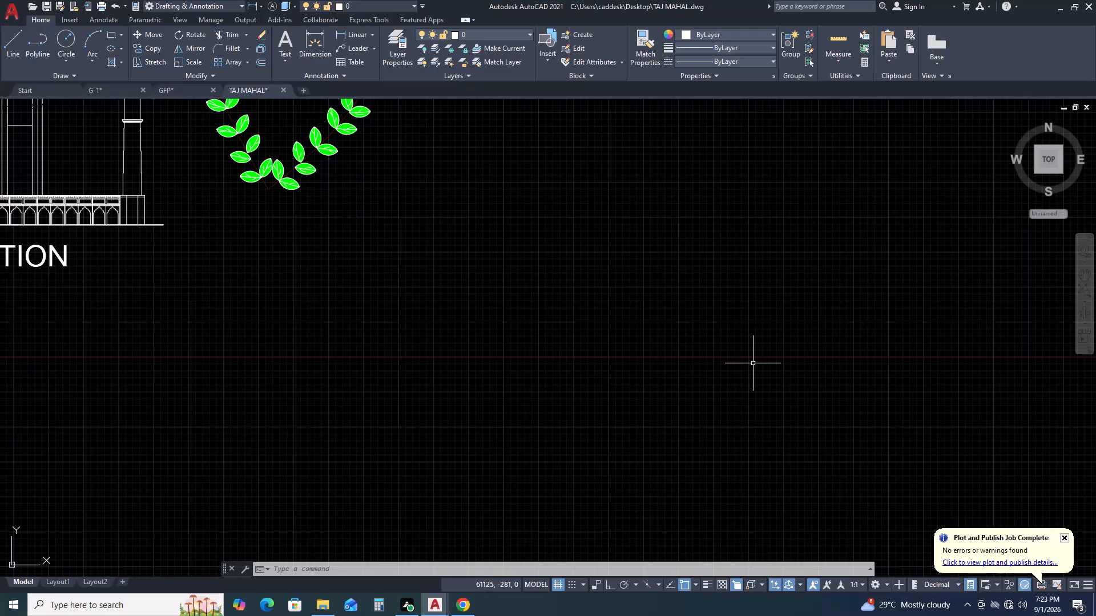
Inspect the hatched leaves and dark brown stems of the plant beside the Taj Mahal elevation.
{"action": "scroll", "coordinate": [602, 315], "scroll_direction": "down", "scroll_amount": 3}
{"action": "scroll", "coordinate": [533, 299], "scroll_direction": "up", "scroll_amount": 2}
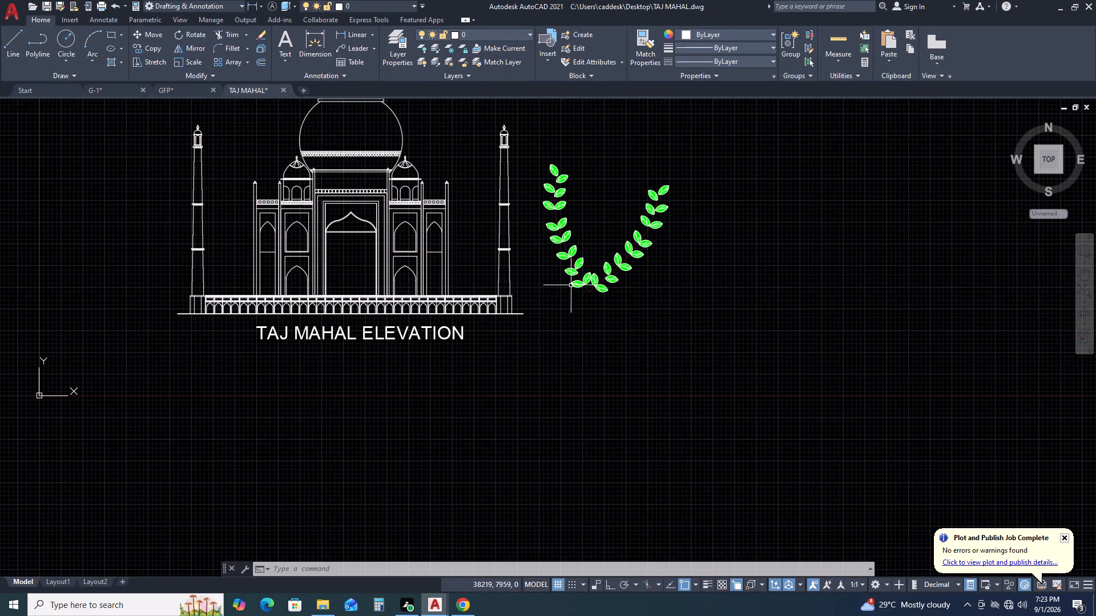
{"action": "scroll", "coordinate": [593, 283], "scroll_direction": "up", "scroll_amount": 1}
{"action": "middle_click_drag", "start_coordinate": [688, 317], "coordinate": [618, 286]}
{"action": "scroll", "coordinate": [601, 289], "scroll_direction": "down", "scroll_amount": 2}
{"action": "middle_click_drag", "start_coordinate": [705, 240], "coordinate": [591, 256]}
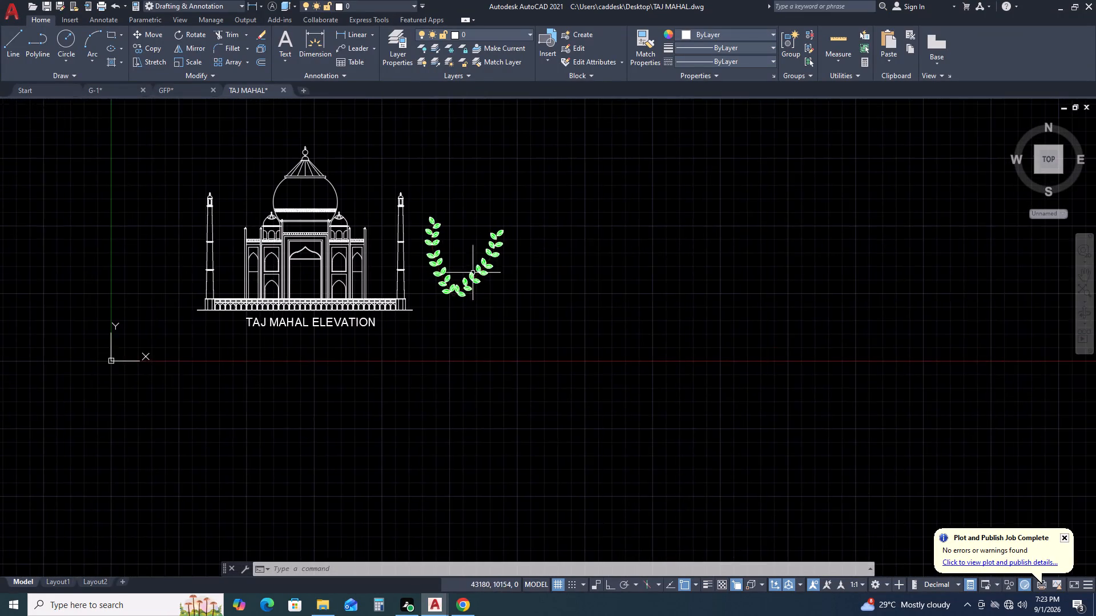
{"action": "scroll", "coordinate": [404, 263], "scroll_direction": "up", "scroll_amount": 2}
{"action": "scroll", "coordinate": [655, 291], "scroll_direction": "up", "scroll_amount": 1}
{"action": "middle_click_drag", "start_coordinate": [659, 291], "coordinate": [614, 291]}
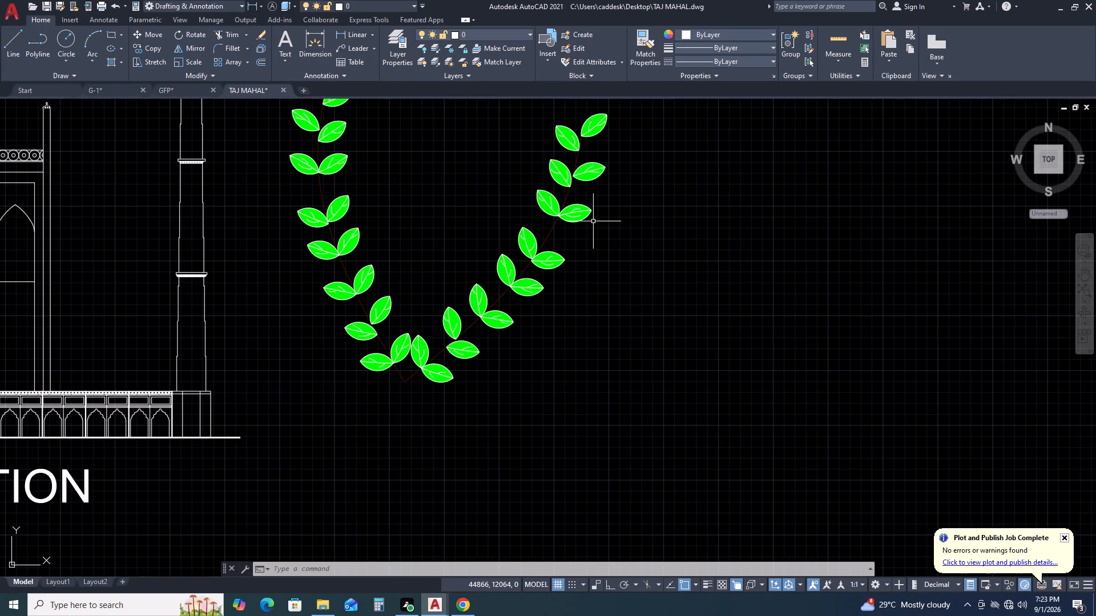
Draw a three-point arc bulging downward, radius about 3022, in the empty space on the plant's far side from the Taj Mahal.
{"action": "middle_click_drag", "start_coordinate": [747, 257], "coordinate": [636, 233]}
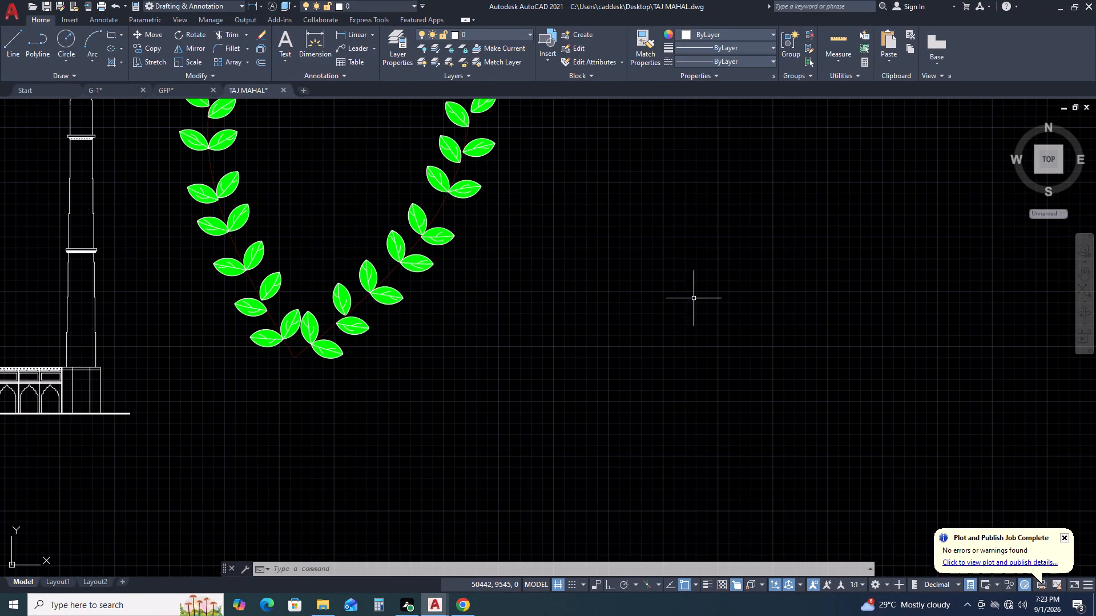
{"action": "key", "text": "a"}
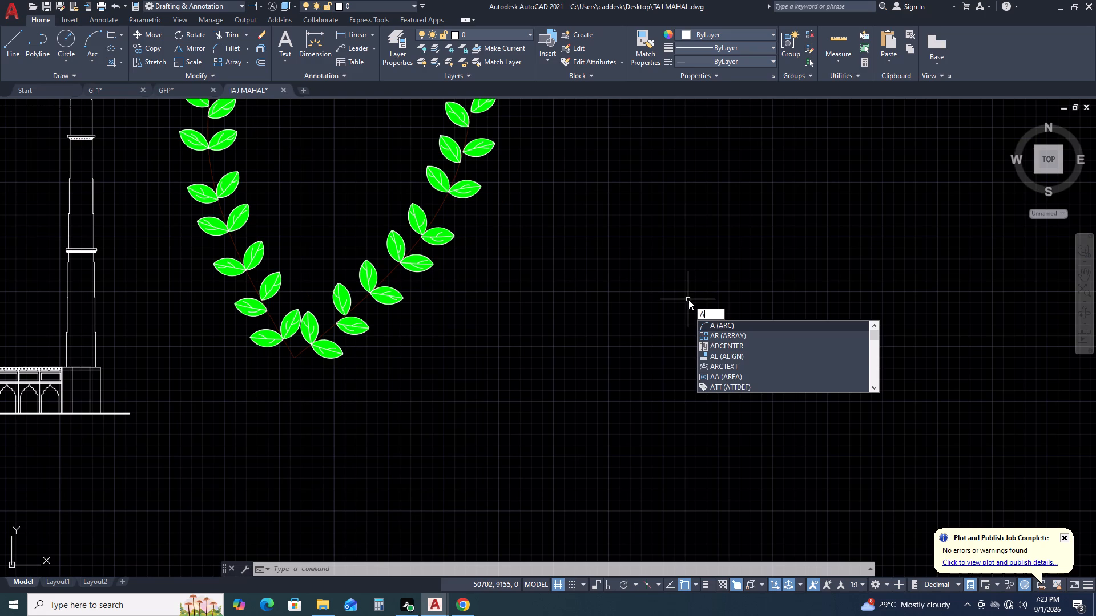
{"action": "key", "text": "space"}
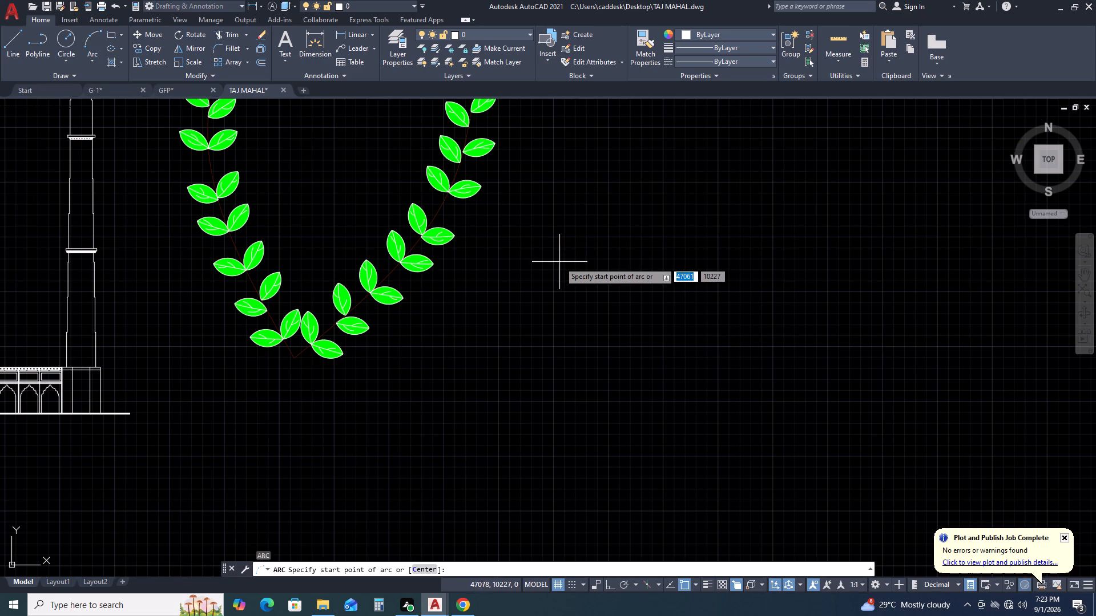
{"action": "left_click", "coordinate": [559, 262]}
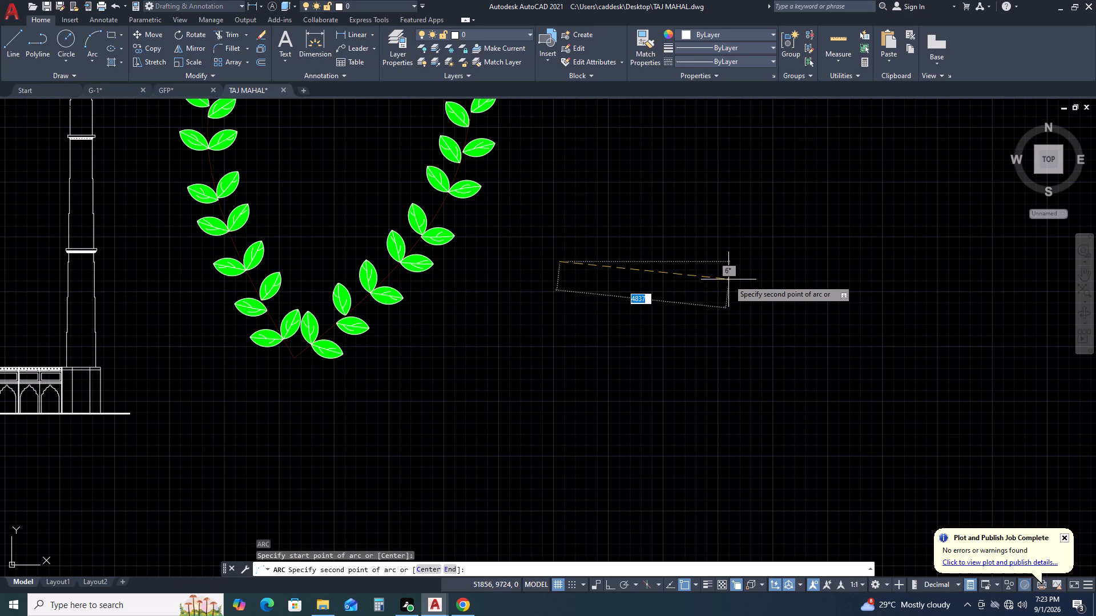
{"action": "left_click", "coordinate": [732, 264]}
{"action": "scroll", "coordinate": [749, 262], "scroll_direction": "down", "scroll_amount": 2}
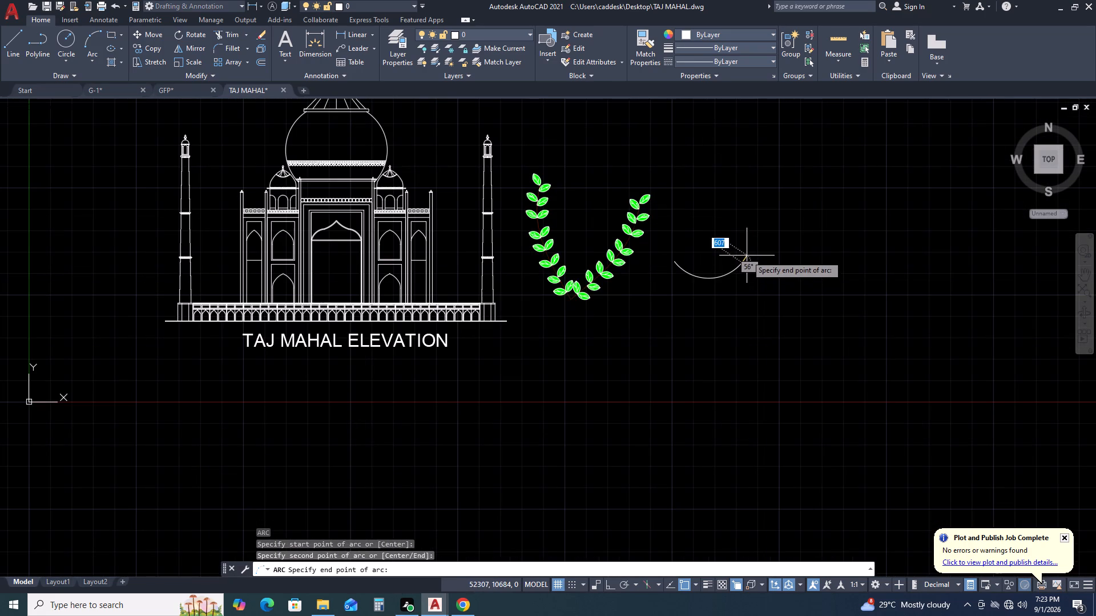
{"action": "scroll", "coordinate": [750, 261], "scroll_direction": "up", "scroll_amount": 2}
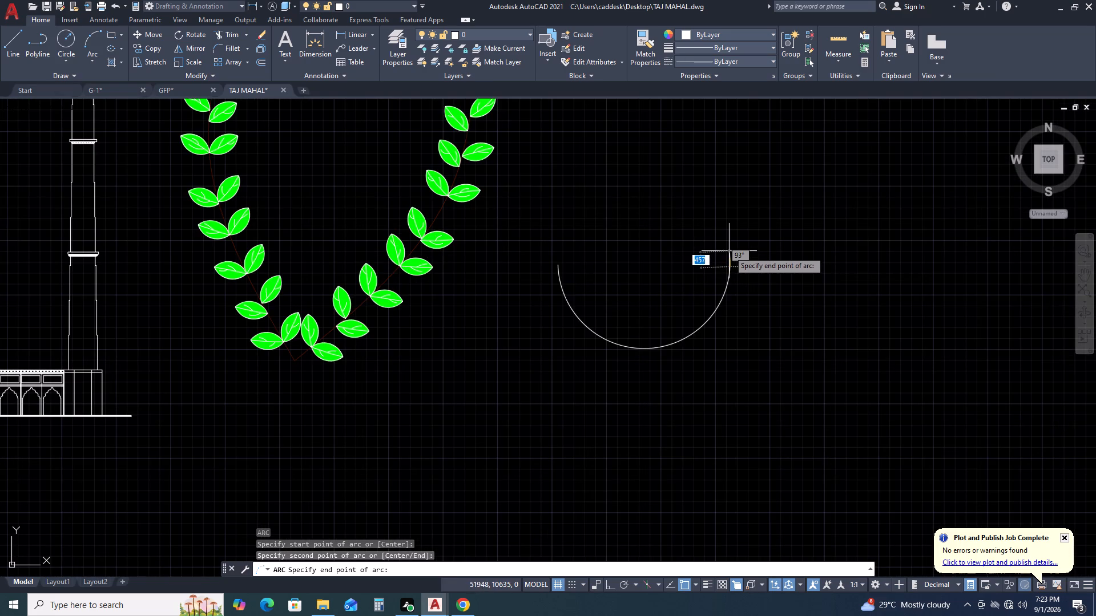
{"action": "left_click", "coordinate": [738, 254]}
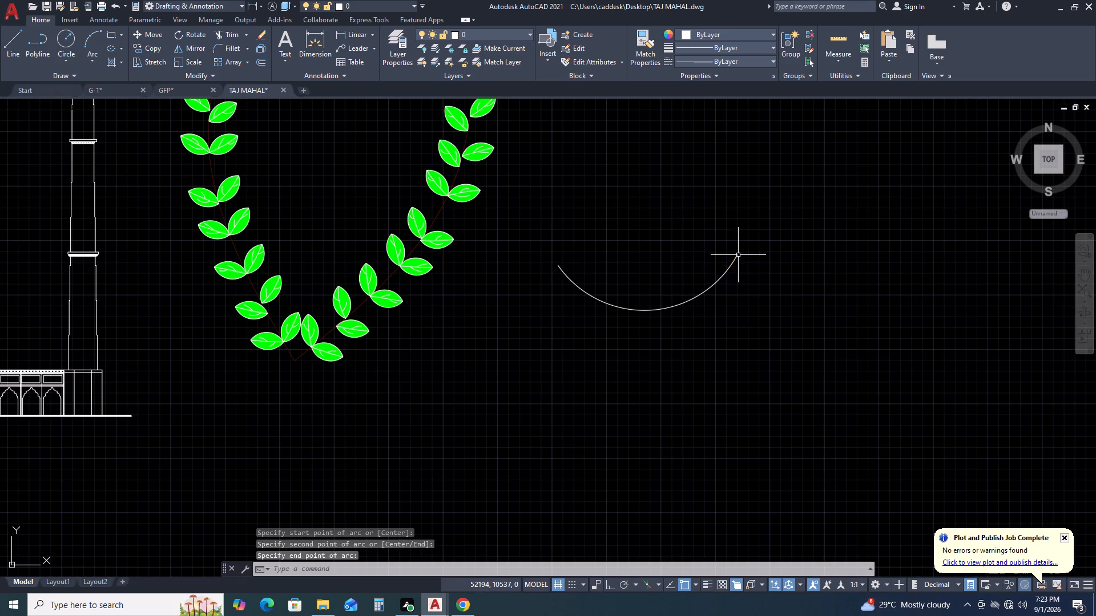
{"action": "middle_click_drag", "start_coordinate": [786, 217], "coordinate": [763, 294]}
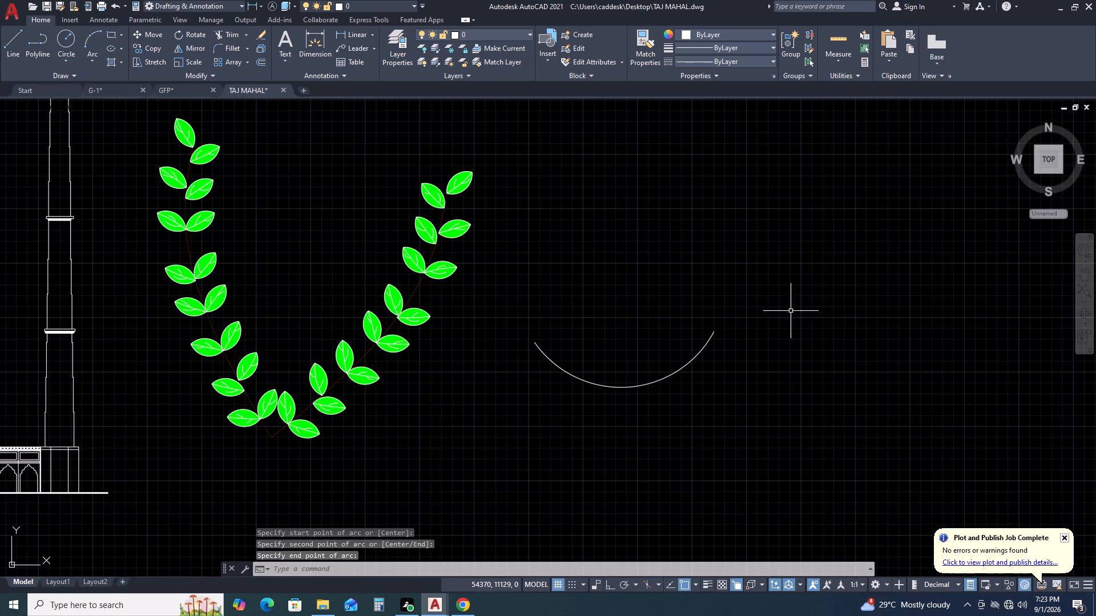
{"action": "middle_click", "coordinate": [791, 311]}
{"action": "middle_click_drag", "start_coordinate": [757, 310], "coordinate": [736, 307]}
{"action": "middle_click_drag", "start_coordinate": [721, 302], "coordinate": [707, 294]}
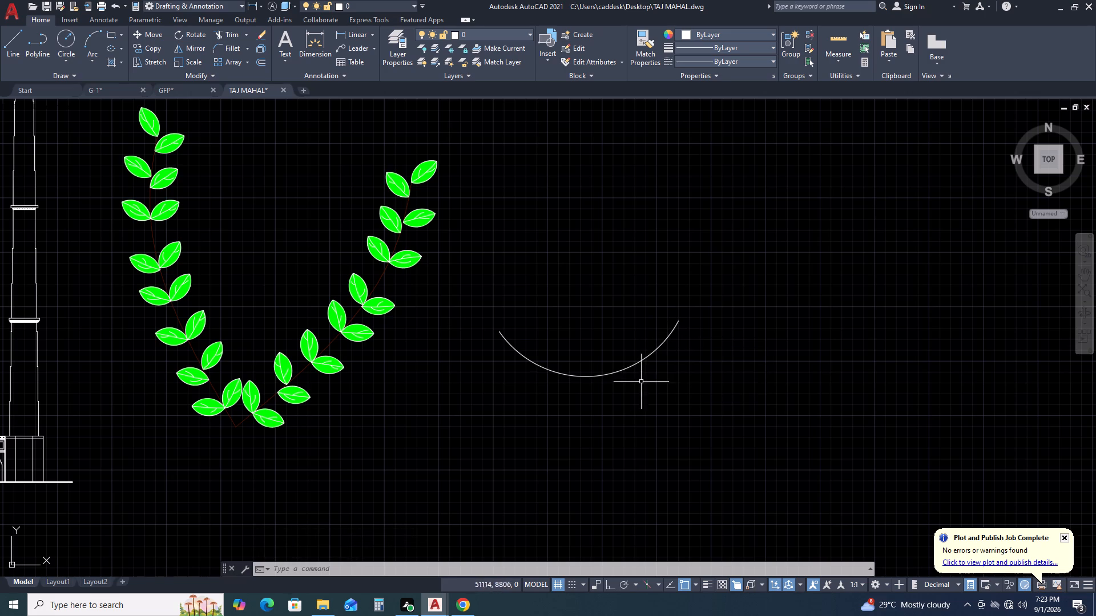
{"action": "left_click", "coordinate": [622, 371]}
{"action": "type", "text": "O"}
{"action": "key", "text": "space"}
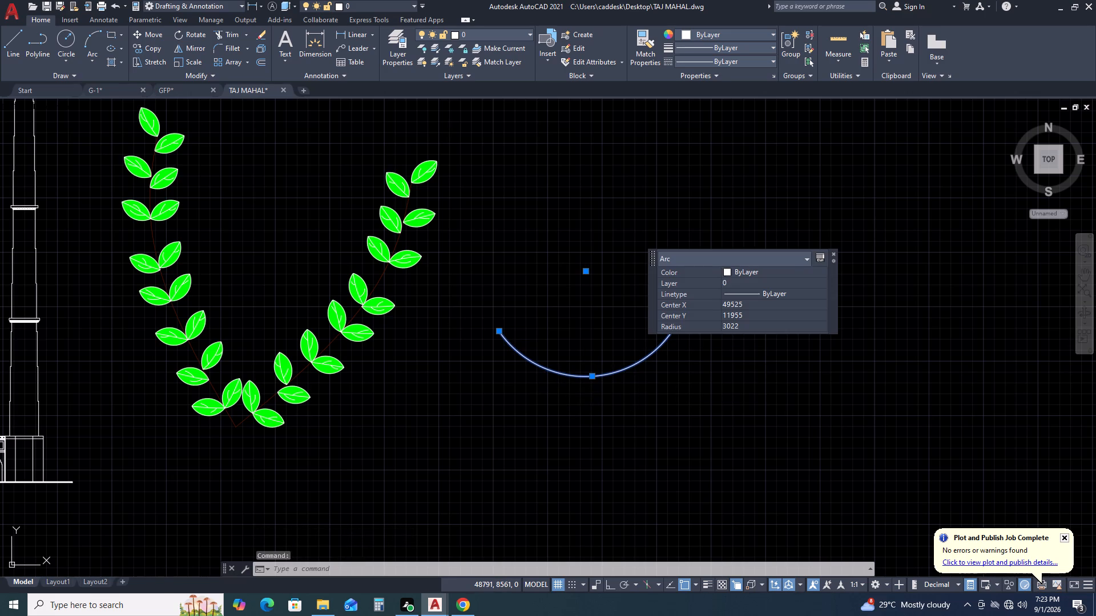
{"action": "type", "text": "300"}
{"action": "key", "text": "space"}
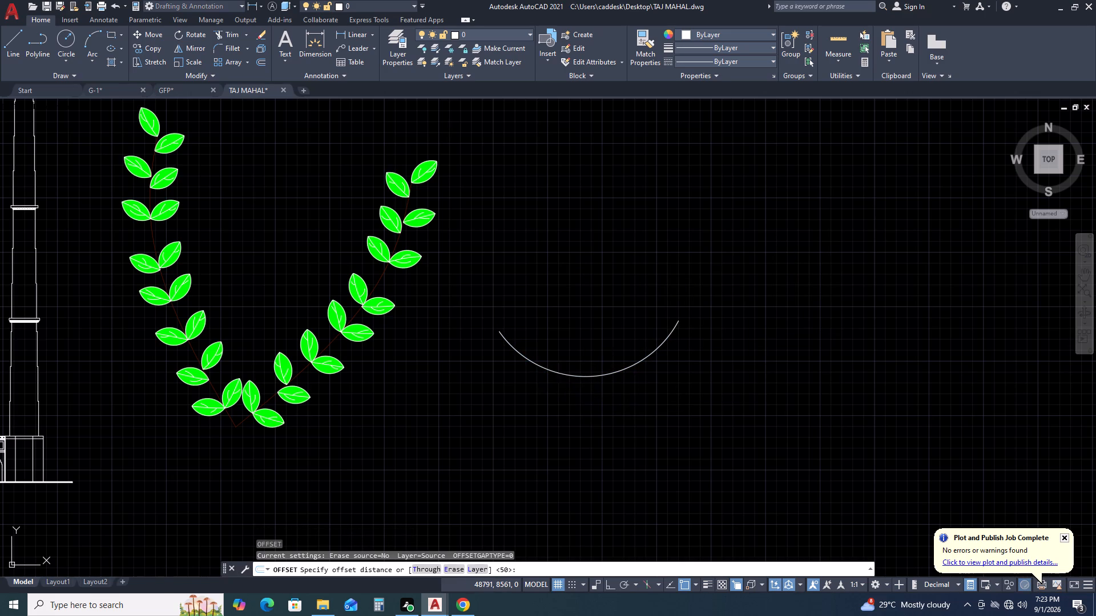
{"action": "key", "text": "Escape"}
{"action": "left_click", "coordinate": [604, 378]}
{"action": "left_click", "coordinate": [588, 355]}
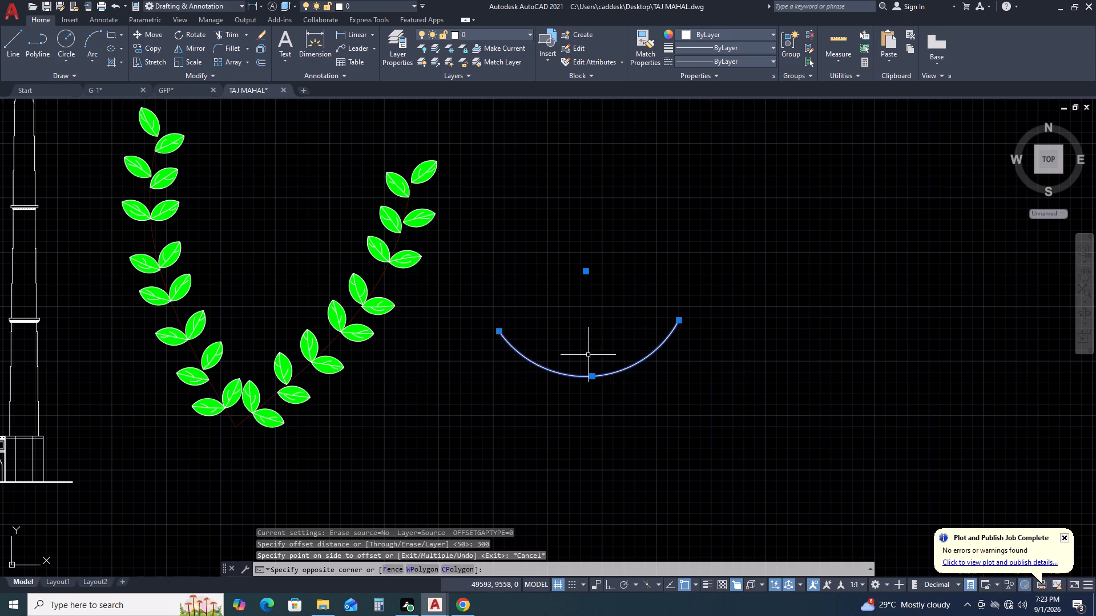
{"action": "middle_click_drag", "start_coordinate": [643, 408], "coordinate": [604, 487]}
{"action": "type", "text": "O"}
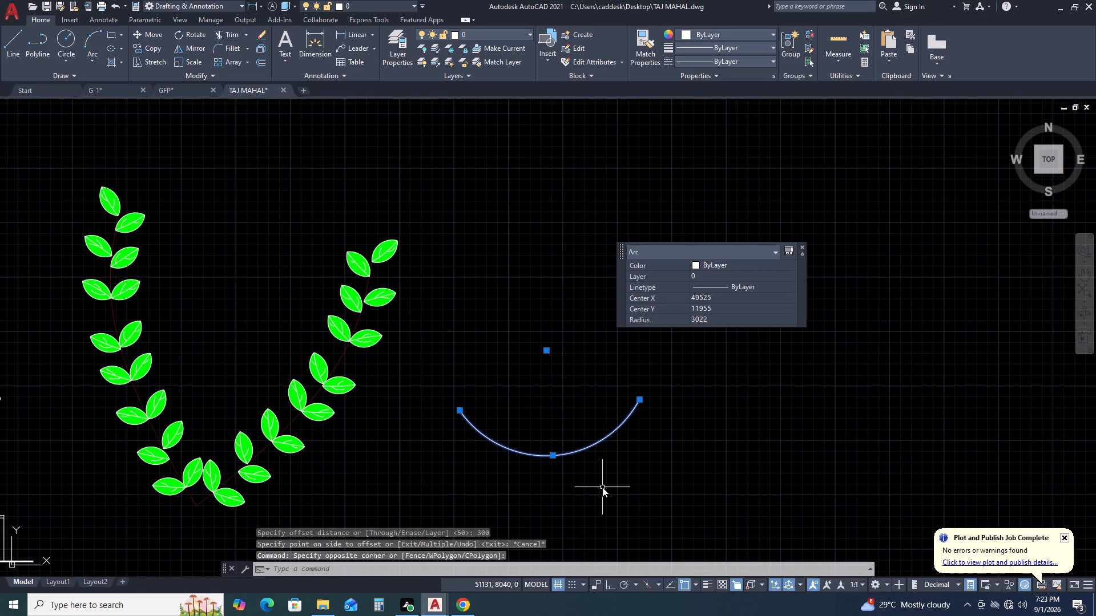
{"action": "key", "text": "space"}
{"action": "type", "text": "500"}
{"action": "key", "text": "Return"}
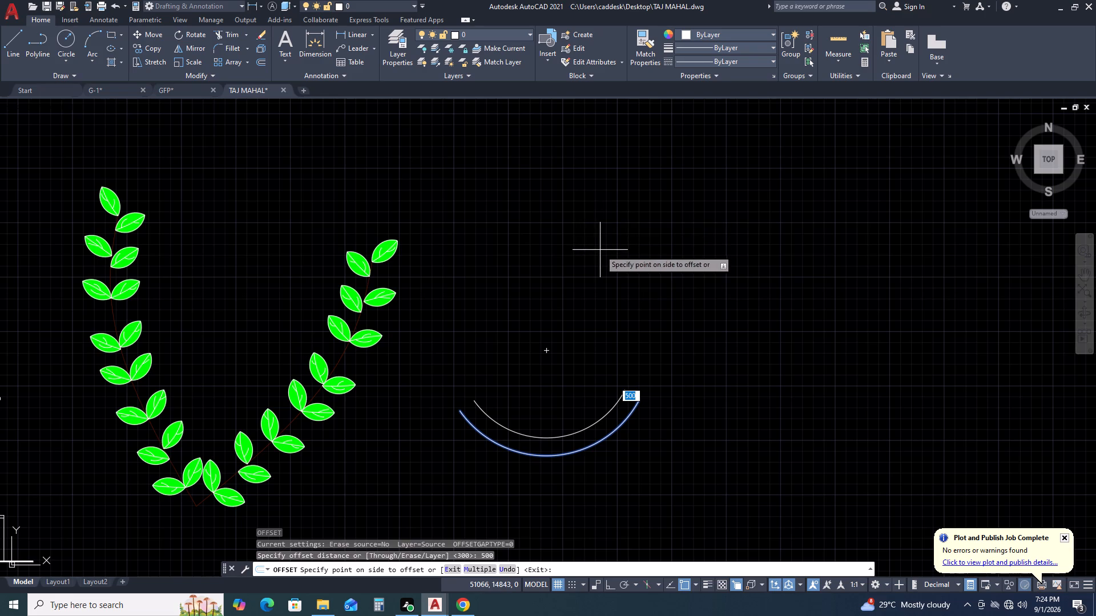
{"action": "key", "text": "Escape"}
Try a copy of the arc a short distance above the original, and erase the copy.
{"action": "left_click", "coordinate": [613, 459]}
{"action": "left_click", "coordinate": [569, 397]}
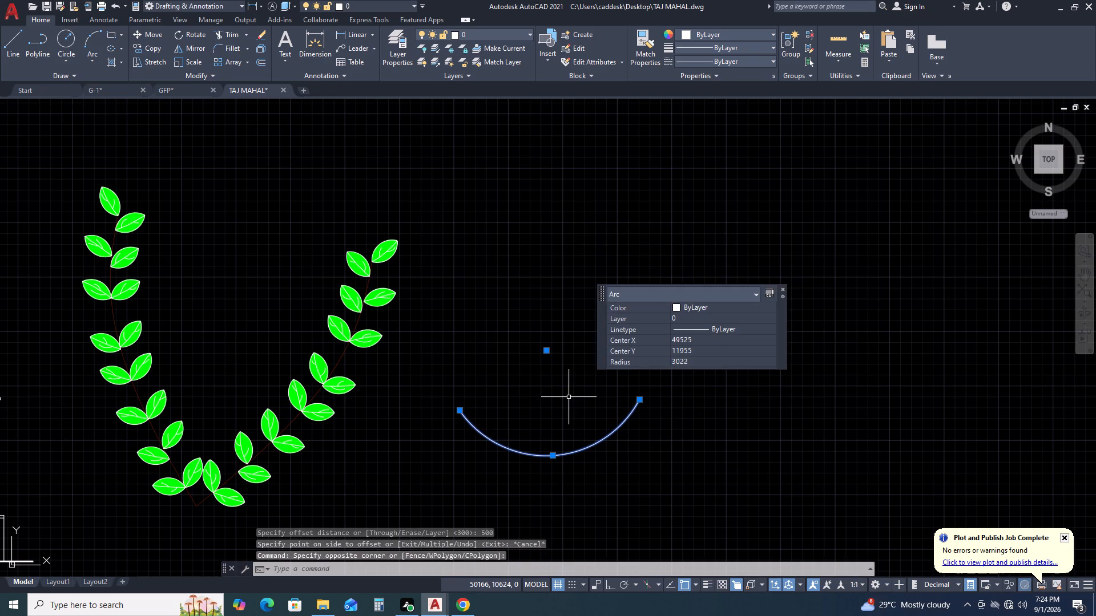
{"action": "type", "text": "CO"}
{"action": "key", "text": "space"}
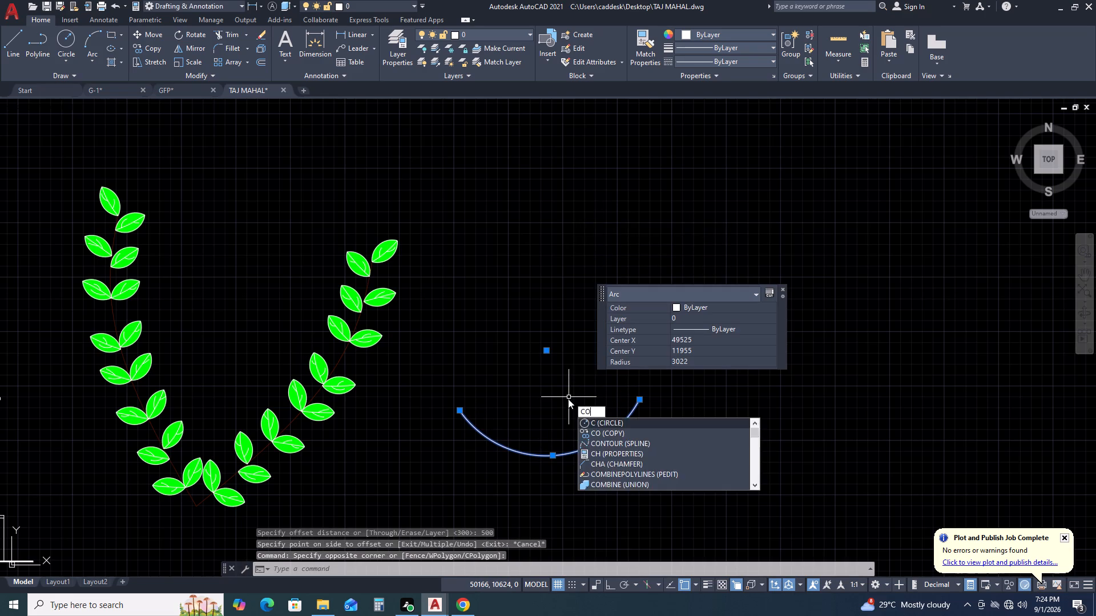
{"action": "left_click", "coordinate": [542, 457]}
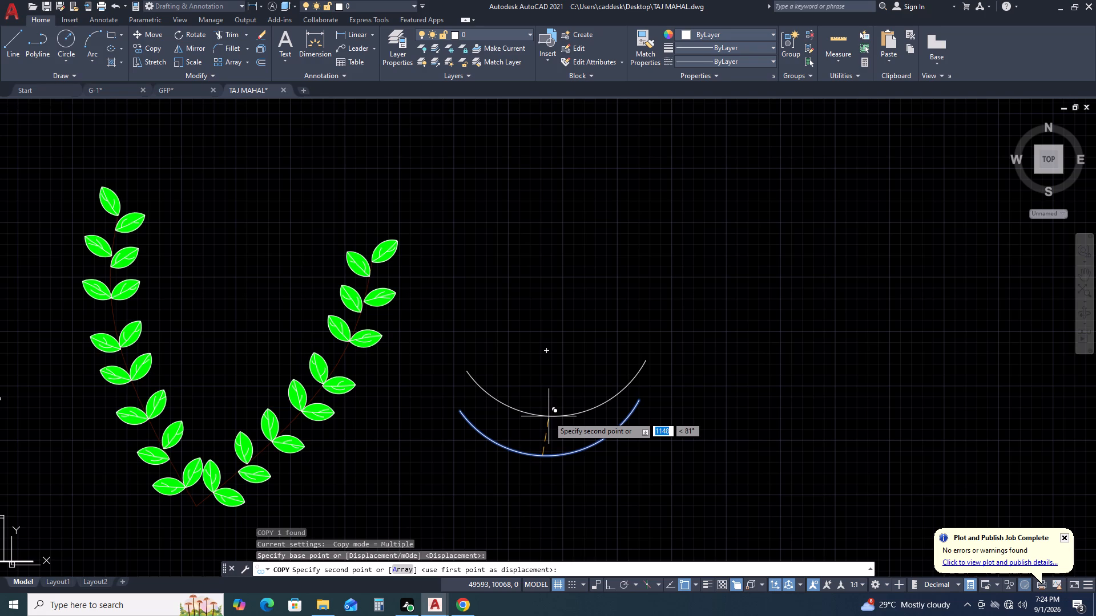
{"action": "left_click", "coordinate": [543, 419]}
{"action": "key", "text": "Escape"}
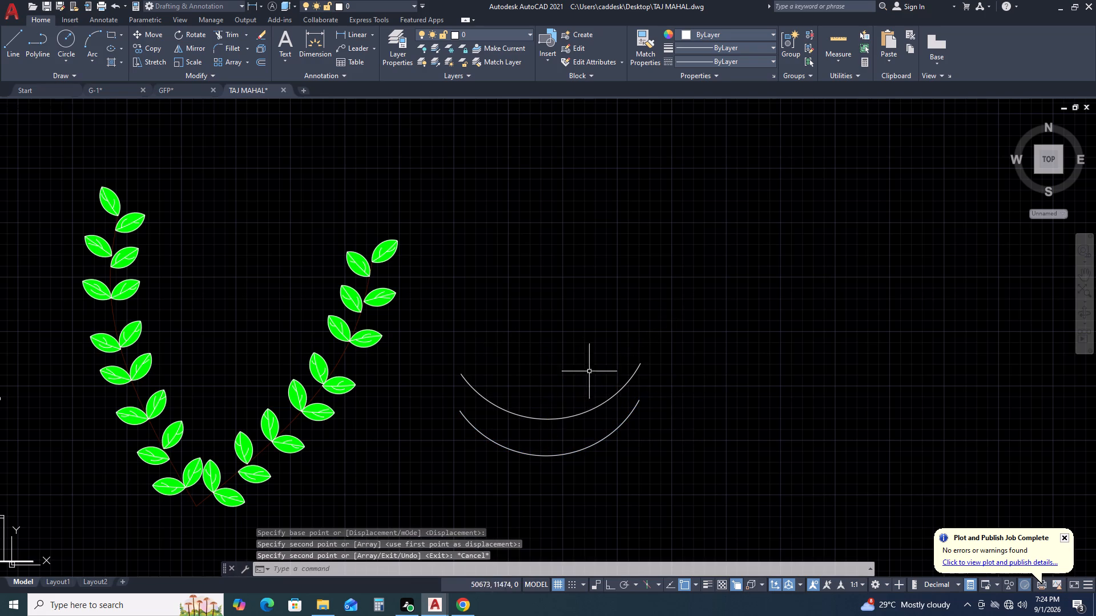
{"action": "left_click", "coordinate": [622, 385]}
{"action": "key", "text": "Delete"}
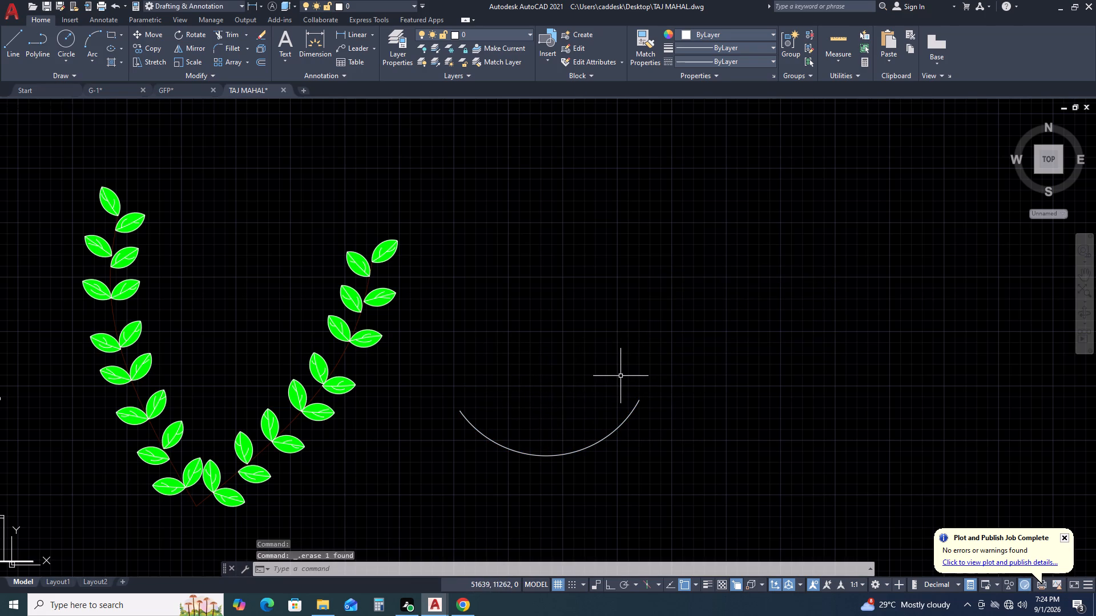
Draw a three-point spline sagging in the middle above the arc, slightly wider than the arc.
{"action": "type", "text": "SPL"}
{"action": "key", "text": "space"}
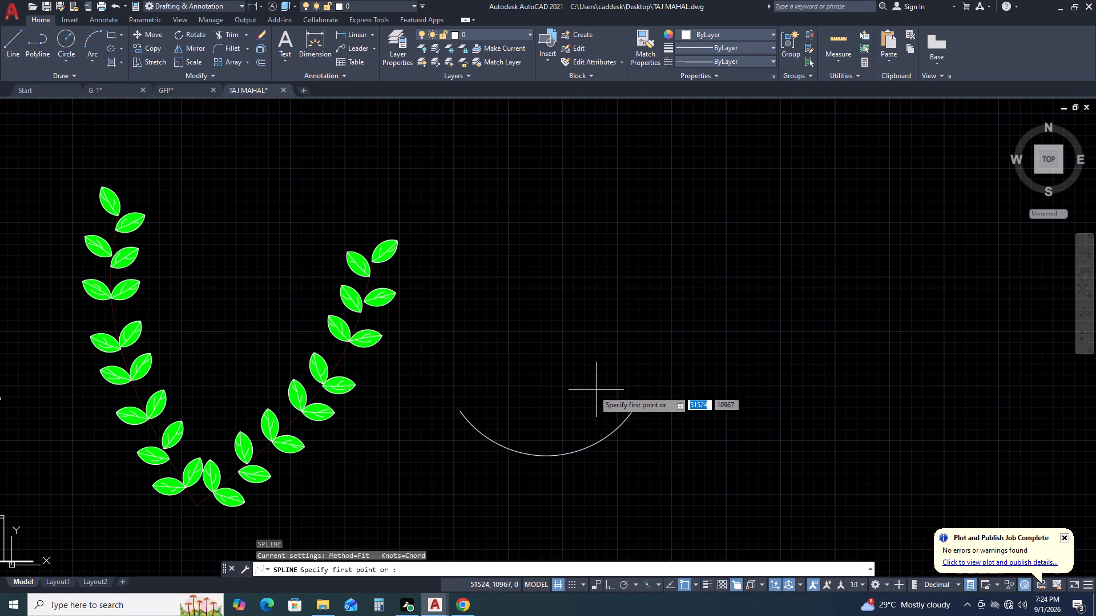
{"action": "left_click", "coordinate": [455, 363]}
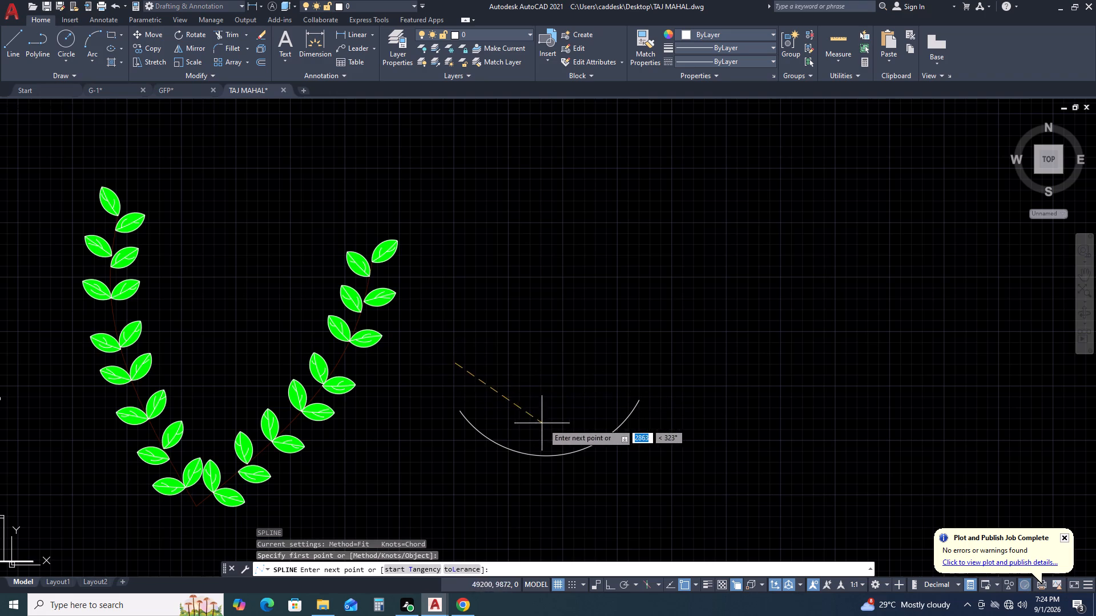
{"action": "left_click", "coordinate": [546, 416]}
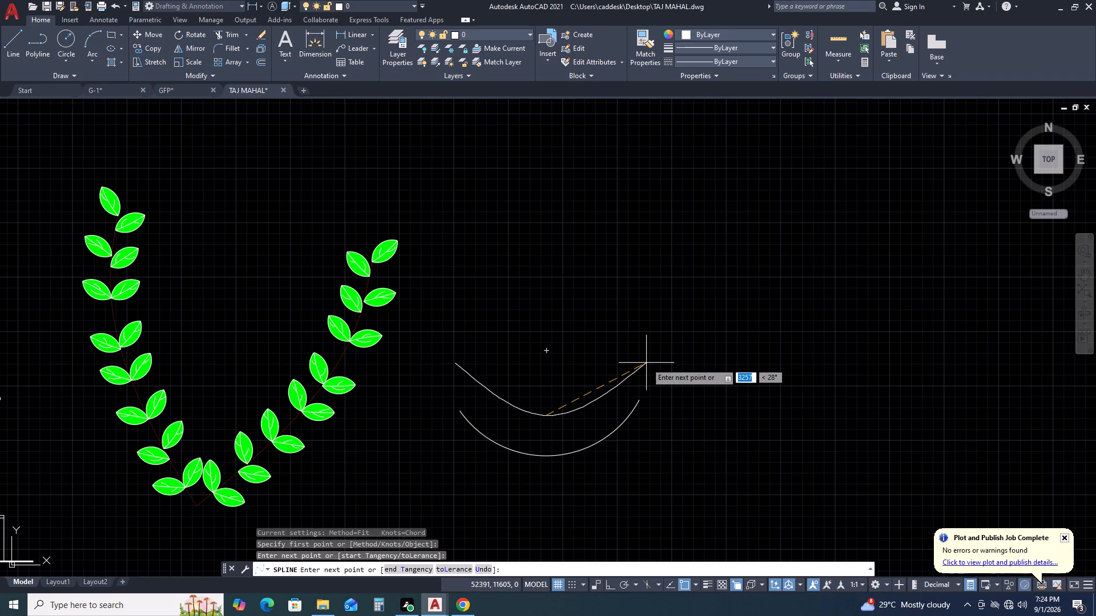
{"action": "left_click", "coordinate": [646, 363]}
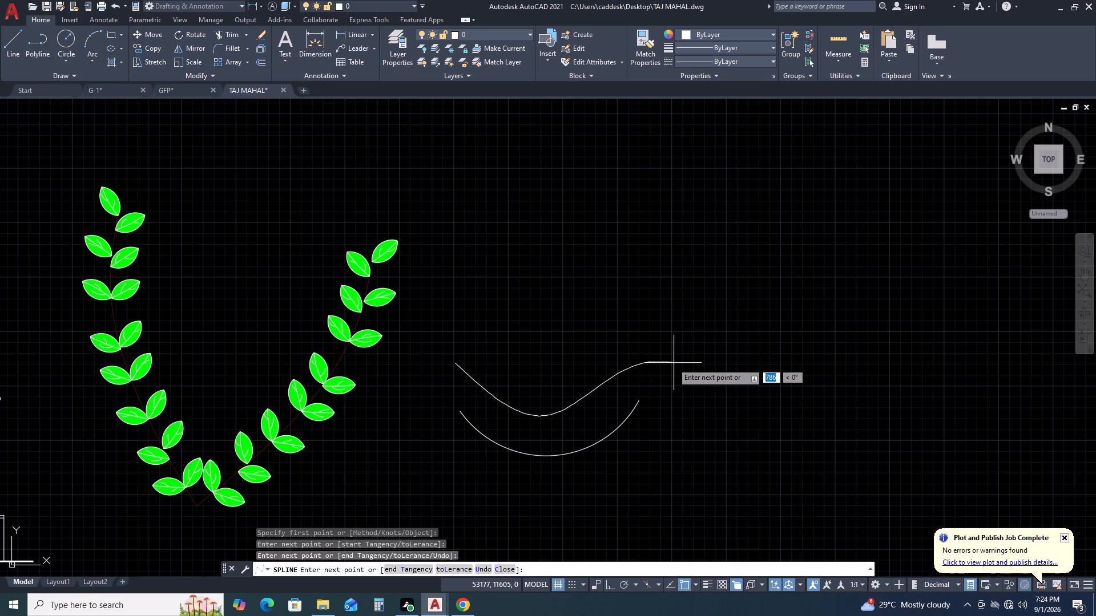
{"action": "key", "text": "Return"}
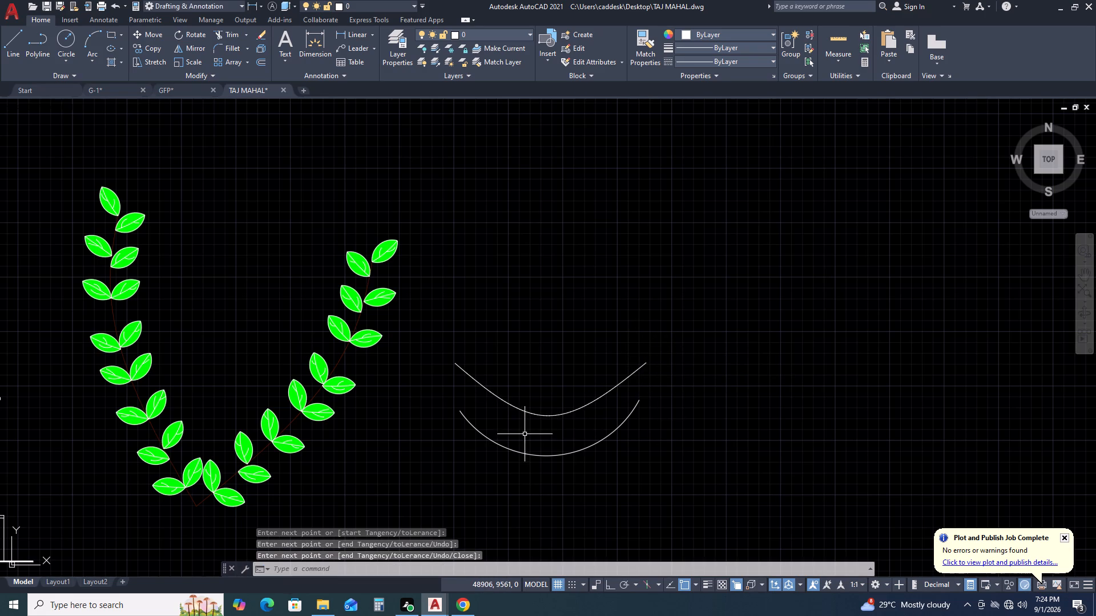
Draw a three-point arc of radius about 3084 between the two sloping sides of the spline.
{"action": "middle_click_drag", "start_coordinate": [551, 435], "coordinate": [656, 383]}
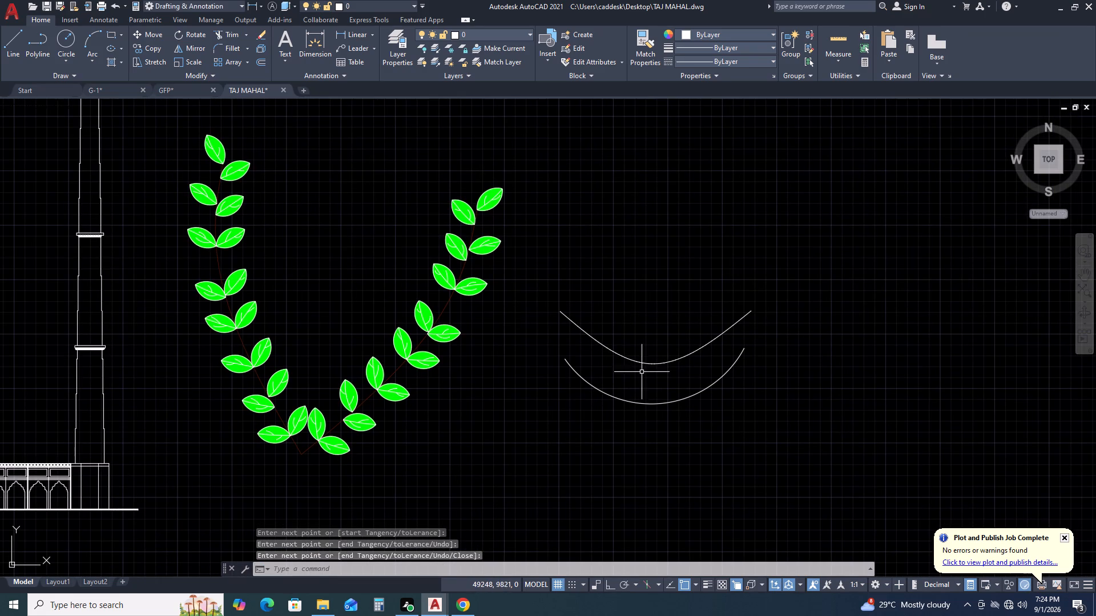
{"action": "type", "text": "A"}
{"action": "key", "text": "space"}
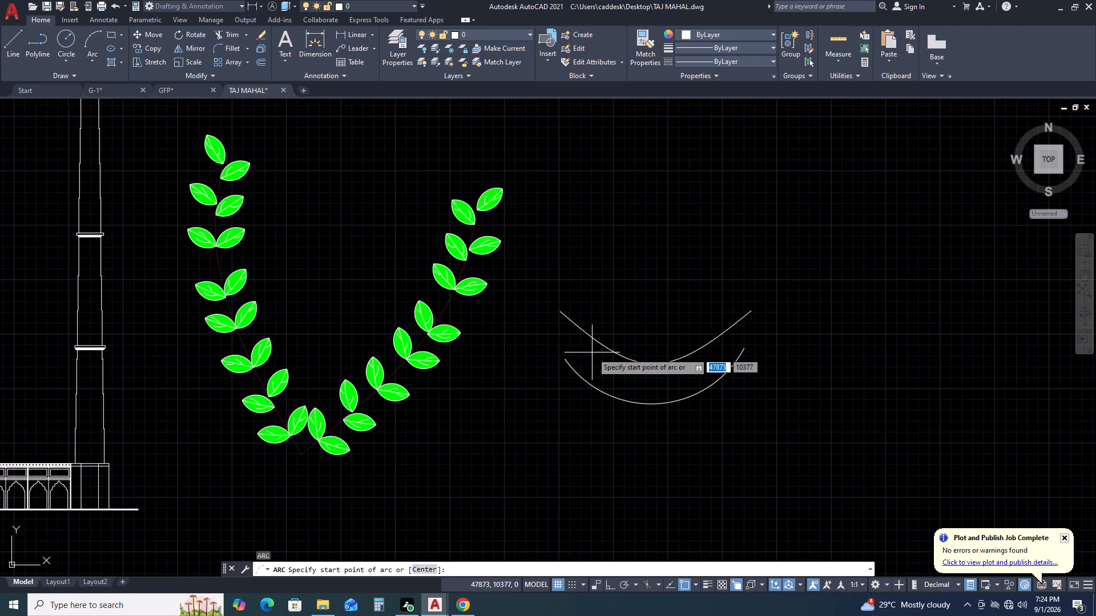
{"action": "left_click", "coordinate": [595, 344]}
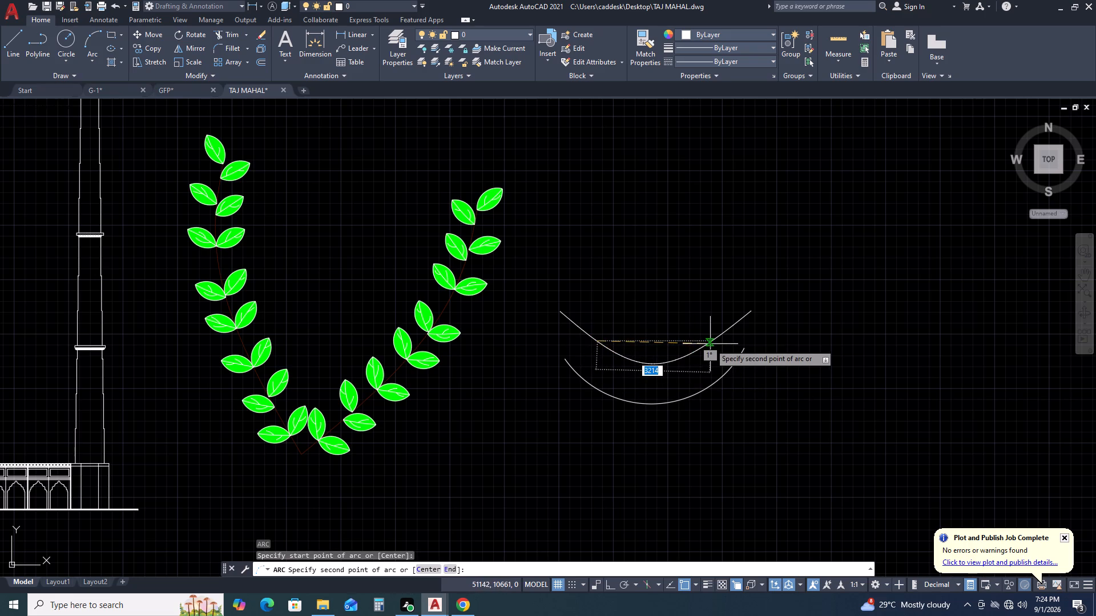
{"action": "left_click", "coordinate": [714, 339]}
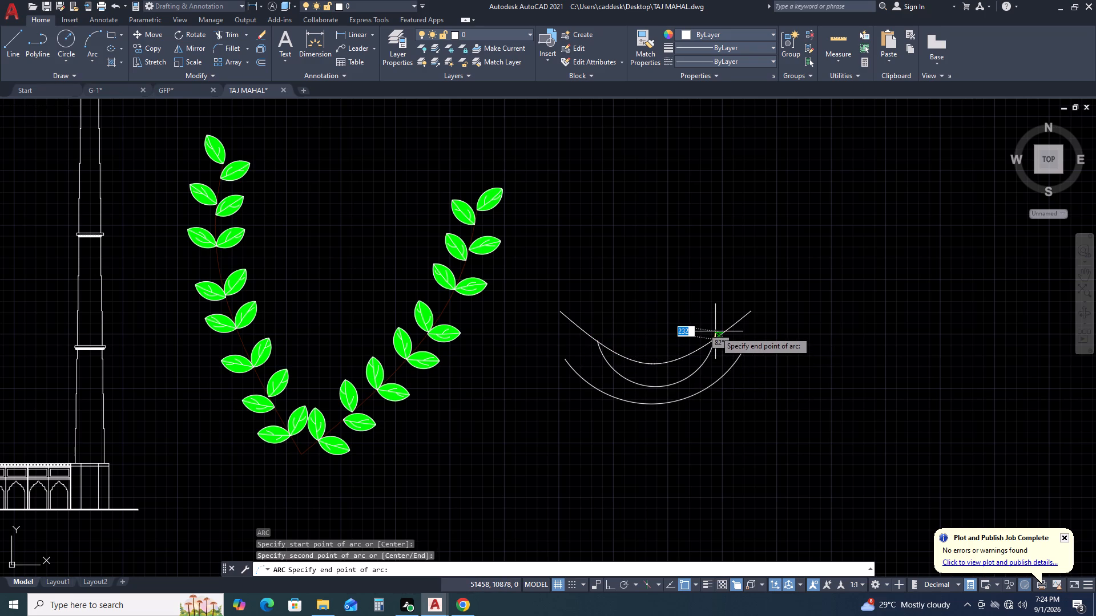
{"action": "left_click", "coordinate": [715, 331]}
Stretch the new arc's midpoint down between the spline and the lower arc, to a radius of about 1859.
{"action": "scroll", "coordinate": [655, 355], "scroll_direction": "up", "scroll_amount": 2}
{"action": "left_click", "coordinate": [654, 360]}
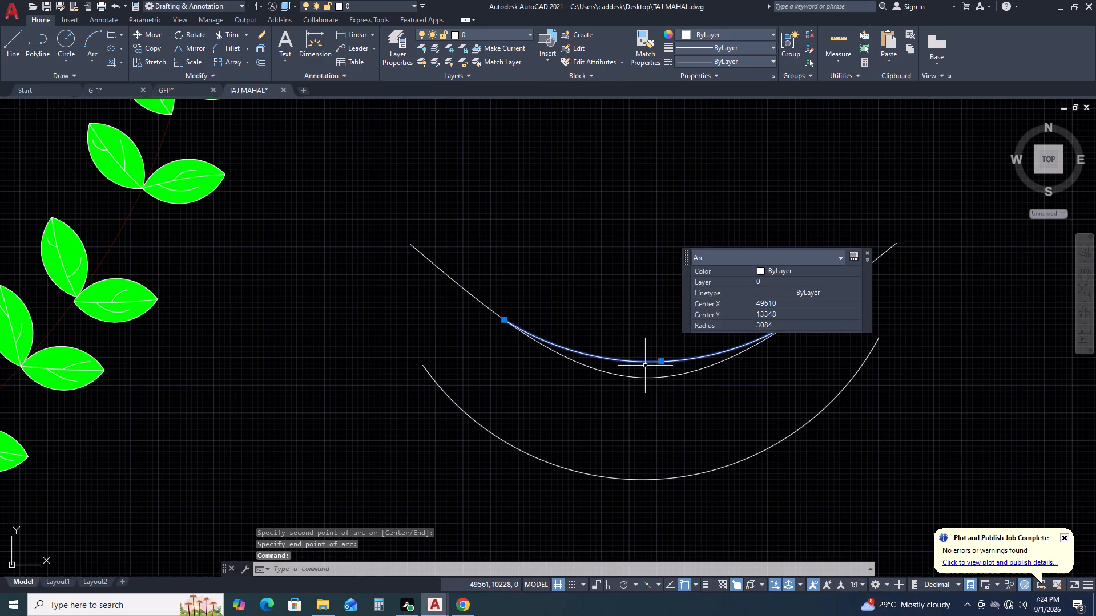
{"action": "left_click", "coordinate": [645, 366]}
{"action": "left_click", "coordinate": [637, 337]}
{"action": "left_click", "coordinate": [660, 360]}
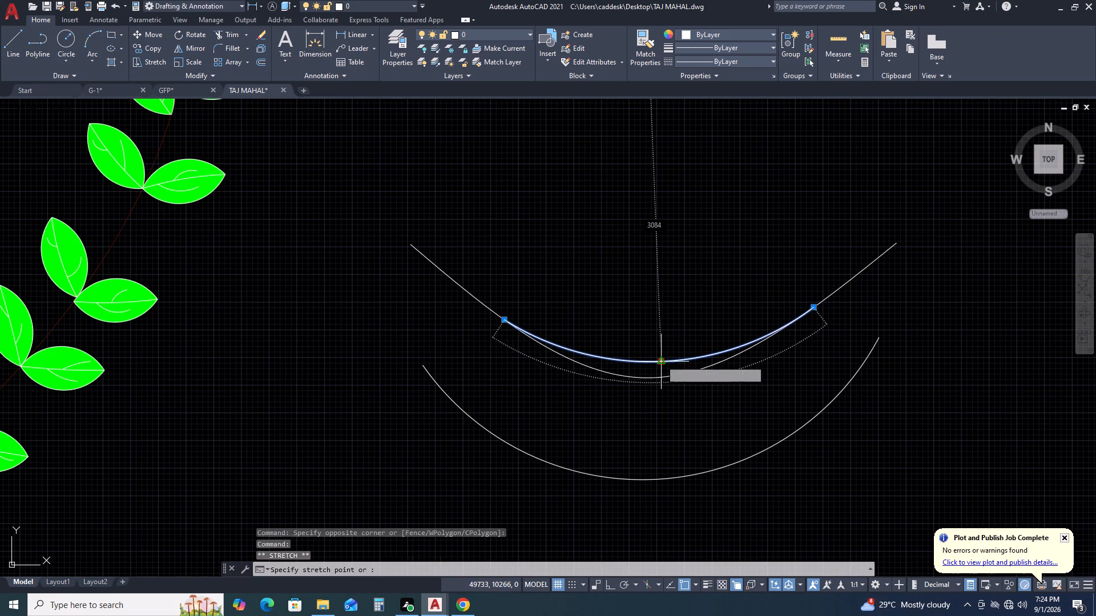
{"action": "left_click", "coordinate": [649, 422]}
{"action": "scroll", "coordinate": [580, 378], "scroll_direction": "down", "scroll_amount": 3}
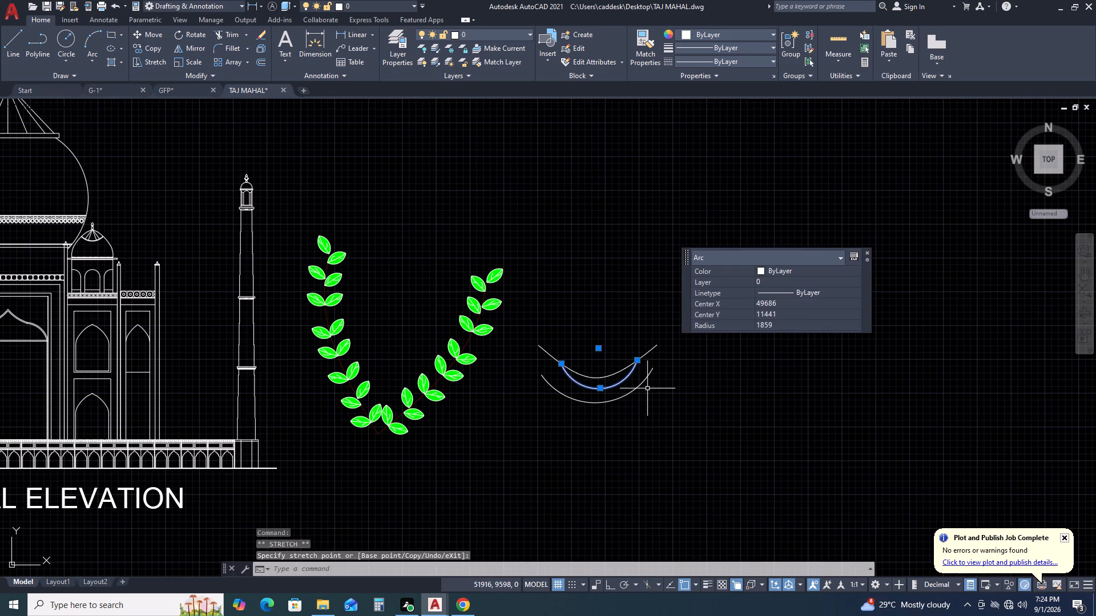
{"action": "key", "text": "Escape"}
Rotate the spline and the two arcs slightly clockwise about the lower arc's midpoint.
{"action": "left_click", "coordinate": [694, 318]}
{"action": "left_click", "coordinate": [635, 411]}
{"action": "middle_click_drag", "start_coordinate": [690, 408], "coordinate": [602, 423]}
{"action": "key", "text": "r"}
{"action": "key", "text": "o"}
{"action": "key", "text": "space"}
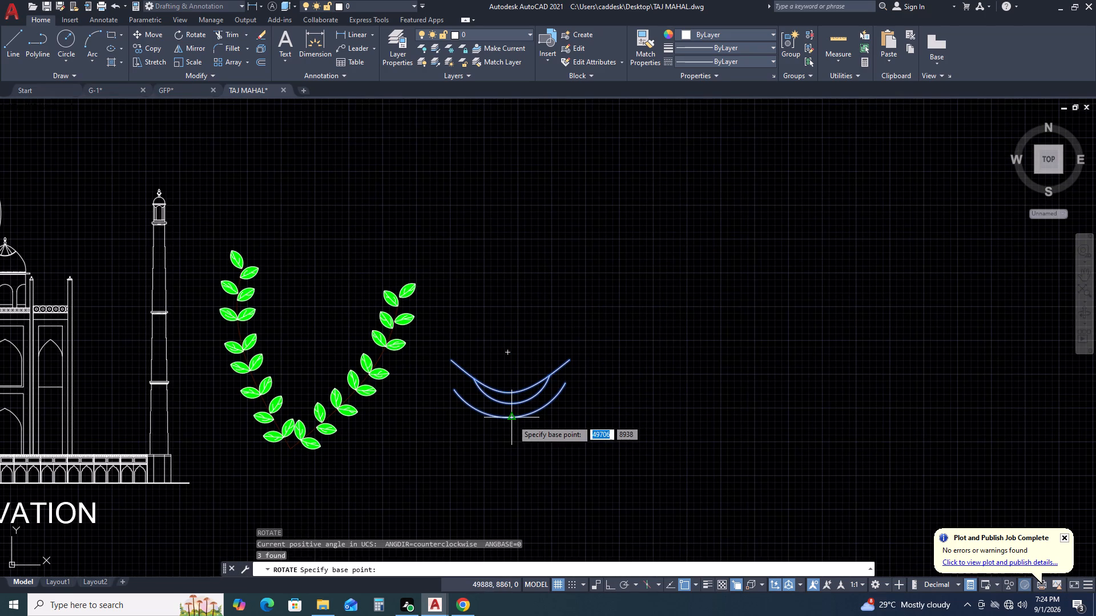
{"action": "left_click", "coordinate": [509, 420]}
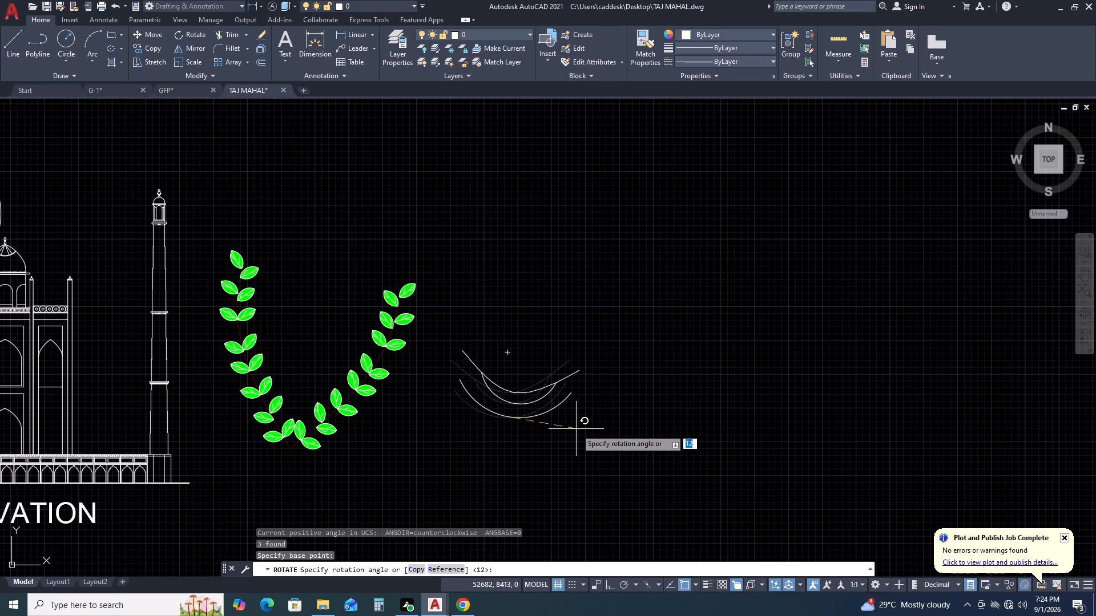
{"action": "left_click", "coordinate": [576, 428]}
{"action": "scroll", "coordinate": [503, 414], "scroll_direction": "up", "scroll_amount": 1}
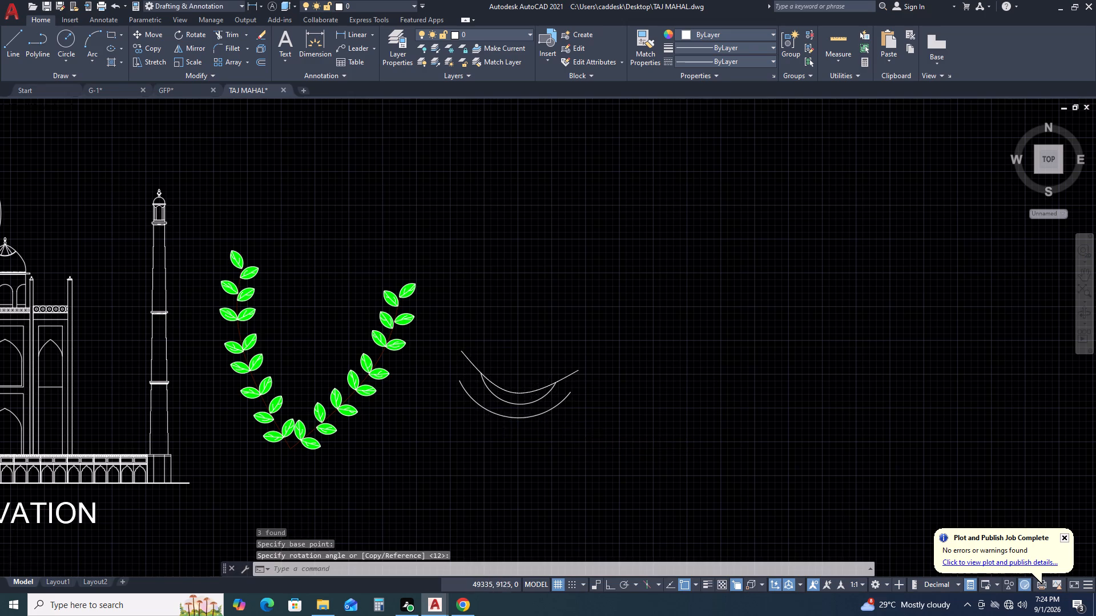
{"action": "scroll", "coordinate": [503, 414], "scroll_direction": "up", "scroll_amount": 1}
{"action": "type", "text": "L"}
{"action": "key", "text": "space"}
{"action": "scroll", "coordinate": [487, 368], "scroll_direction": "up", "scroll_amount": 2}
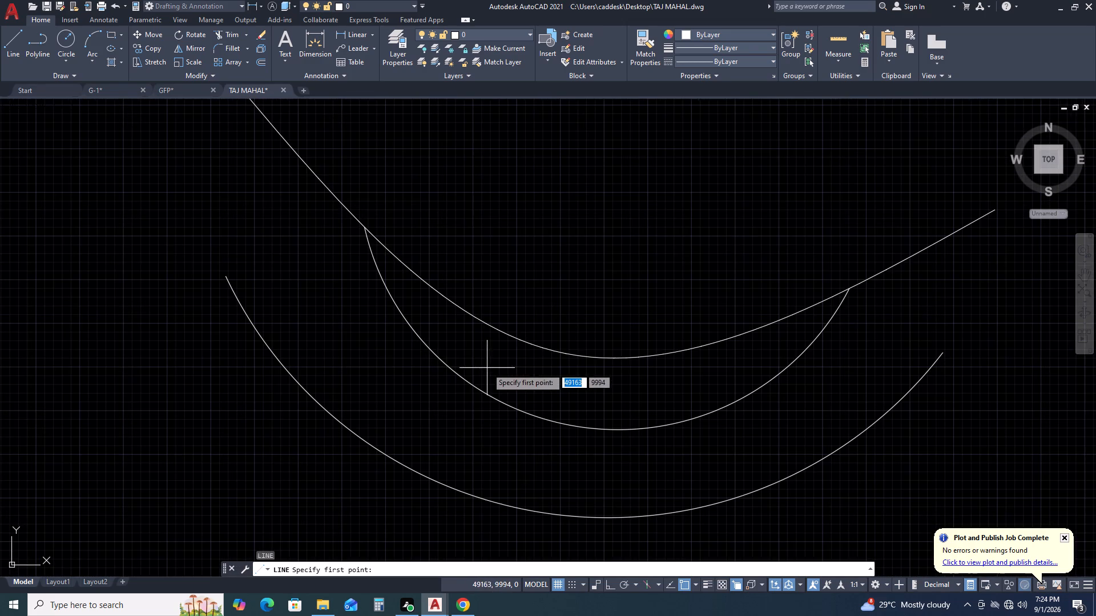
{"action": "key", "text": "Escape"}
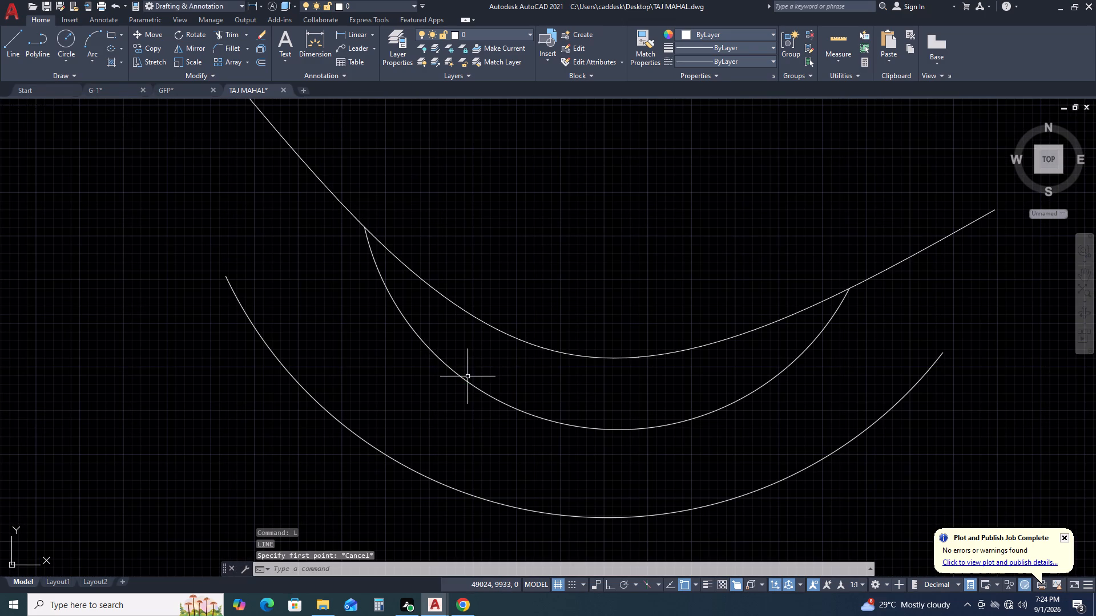
Draw two small three-point arcs bridging the spline and the inner arc, one on each side of the crescent, bulging outward.
{"action": "key", "text": "a"}
{"action": "key", "text": "space"}
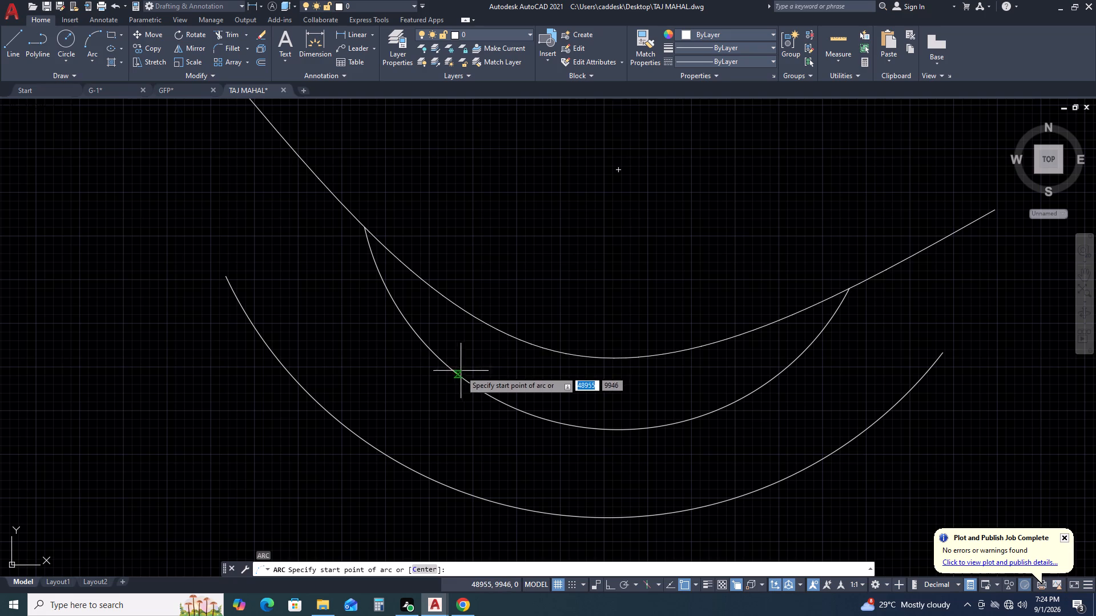
{"action": "left_click", "coordinate": [455, 371]}
{"action": "left_click", "coordinate": [504, 332]}
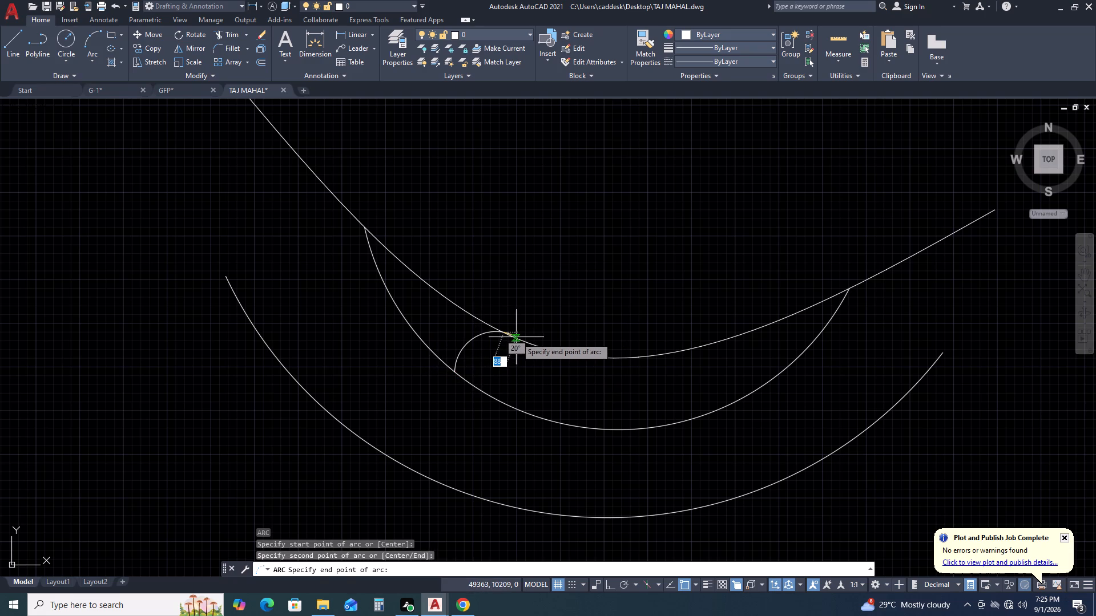
{"action": "left_click", "coordinate": [517, 338]}
{"action": "key", "text": "space"}
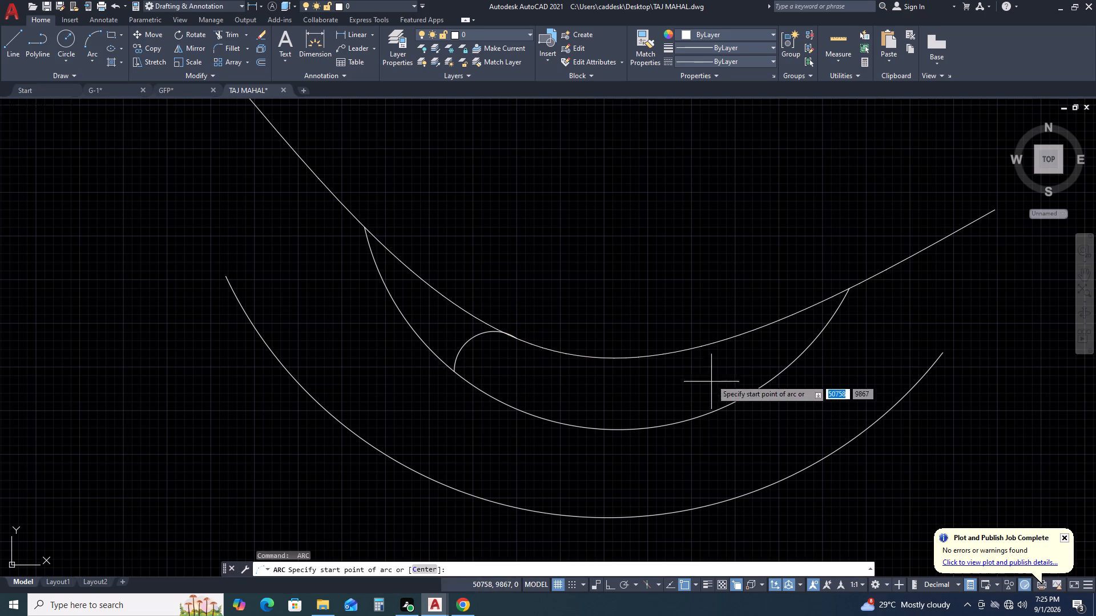
{"action": "left_click", "coordinate": [722, 342]}
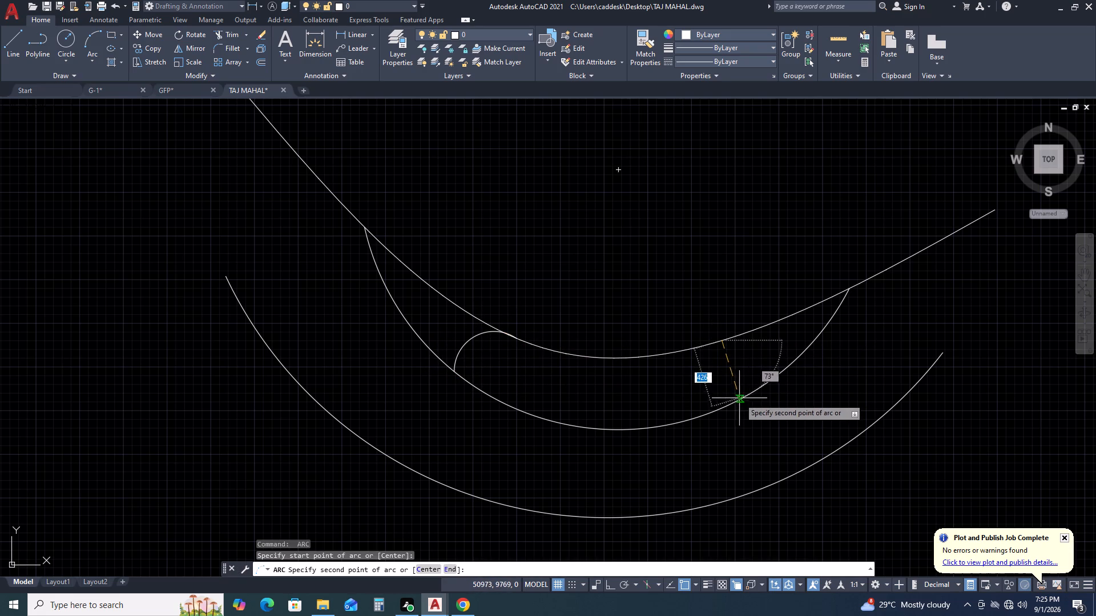
{"action": "left_click", "coordinate": [740, 400]}
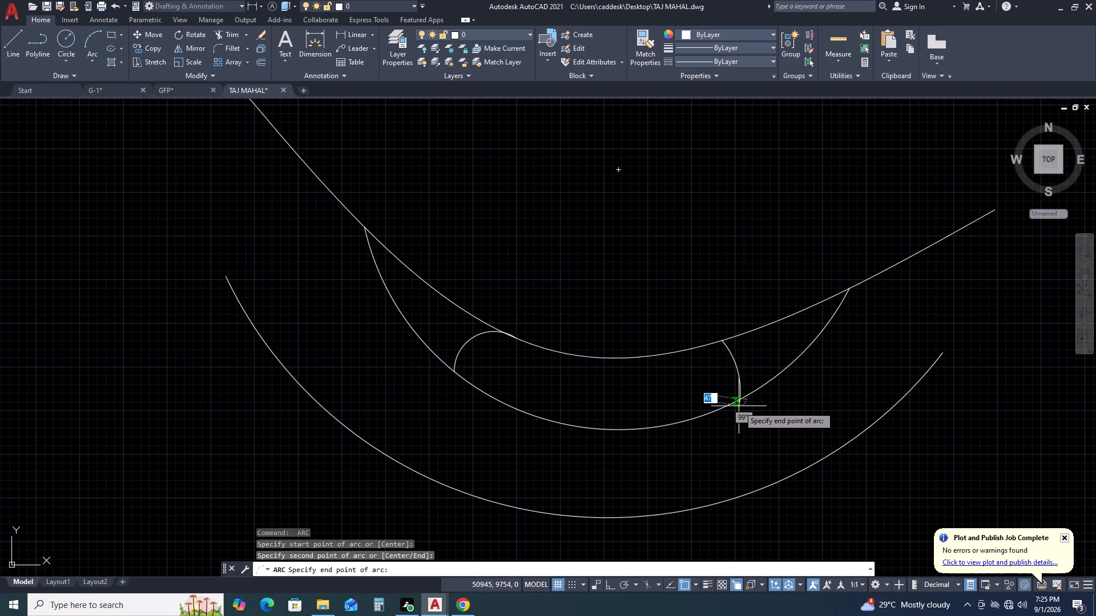
{"action": "left_click", "coordinate": [739, 406]}
Stretch the right small arc's midpoint inward to flatten it to a radius of about 280.
{"action": "left_click", "coordinate": [752, 352]}
{"action": "scroll", "coordinate": [748, 353], "scroll_direction": "up", "scroll_amount": 3}
{"action": "left_click", "coordinate": [738, 363]}
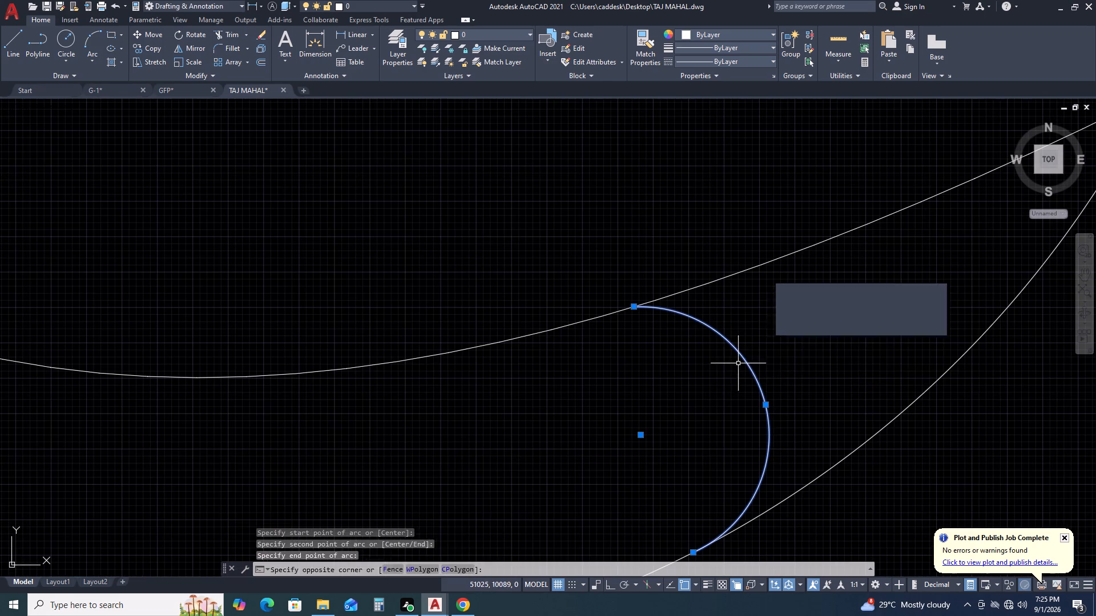
{"action": "left_click", "coordinate": [767, 405]}
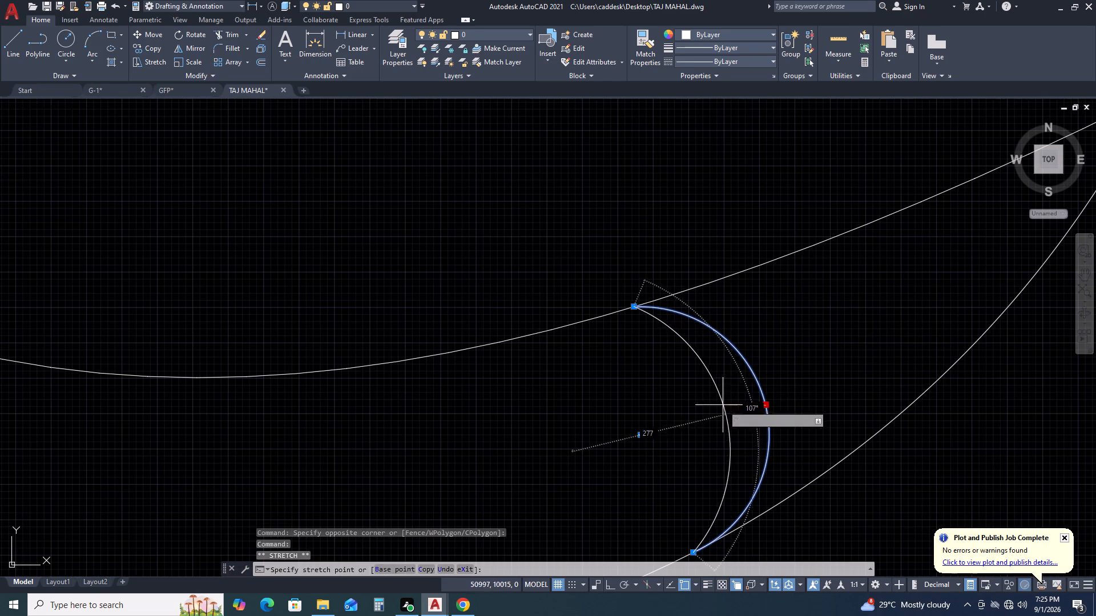
{"action": "left_click", "coordinate": [720, 406]}
{"action": "key", "text": "Escape"}
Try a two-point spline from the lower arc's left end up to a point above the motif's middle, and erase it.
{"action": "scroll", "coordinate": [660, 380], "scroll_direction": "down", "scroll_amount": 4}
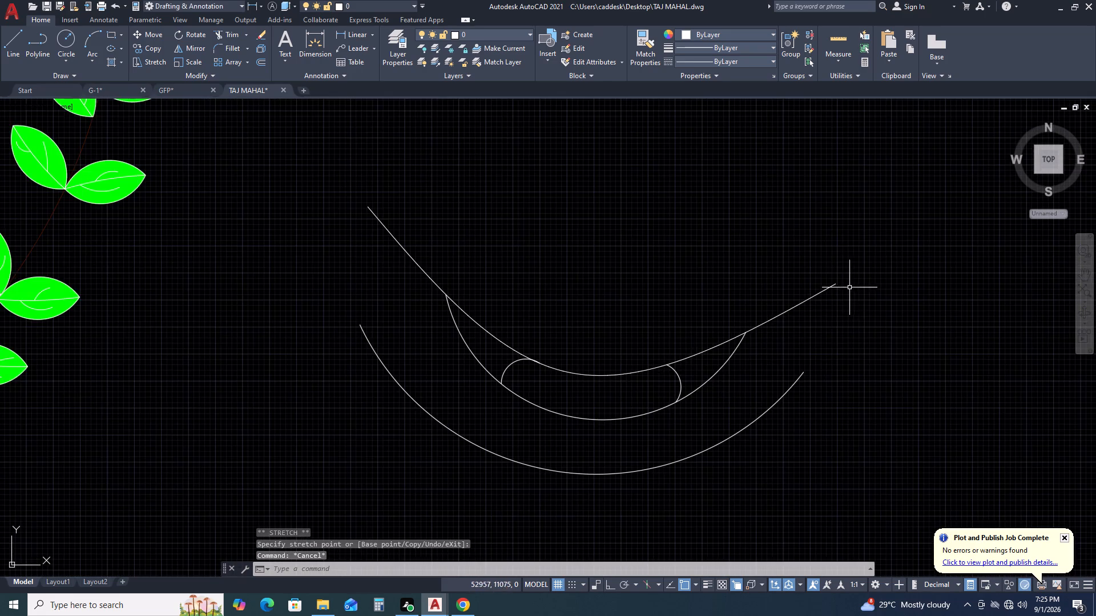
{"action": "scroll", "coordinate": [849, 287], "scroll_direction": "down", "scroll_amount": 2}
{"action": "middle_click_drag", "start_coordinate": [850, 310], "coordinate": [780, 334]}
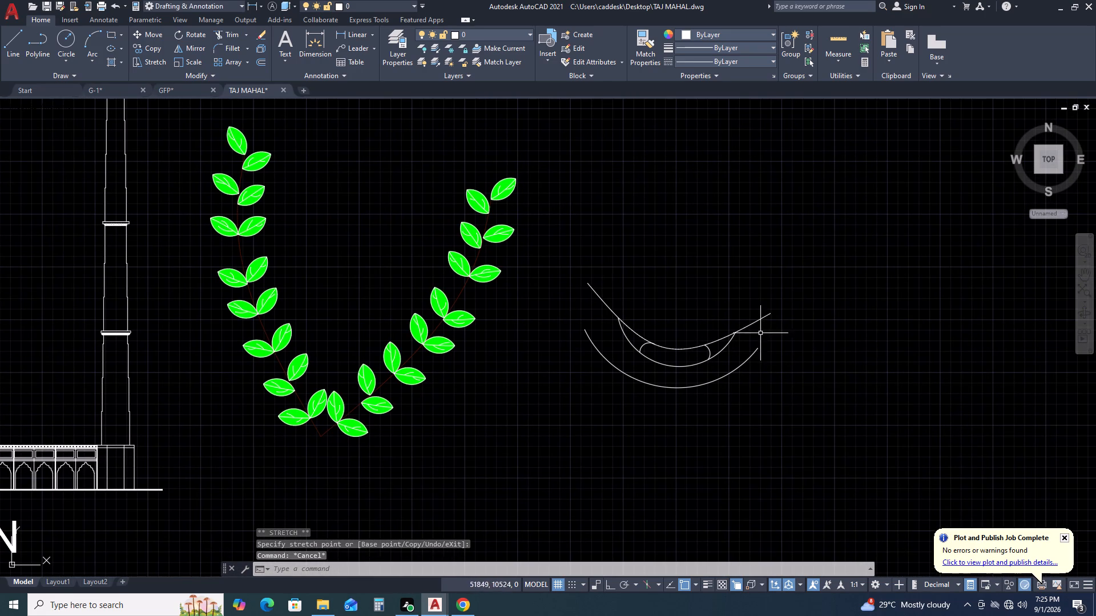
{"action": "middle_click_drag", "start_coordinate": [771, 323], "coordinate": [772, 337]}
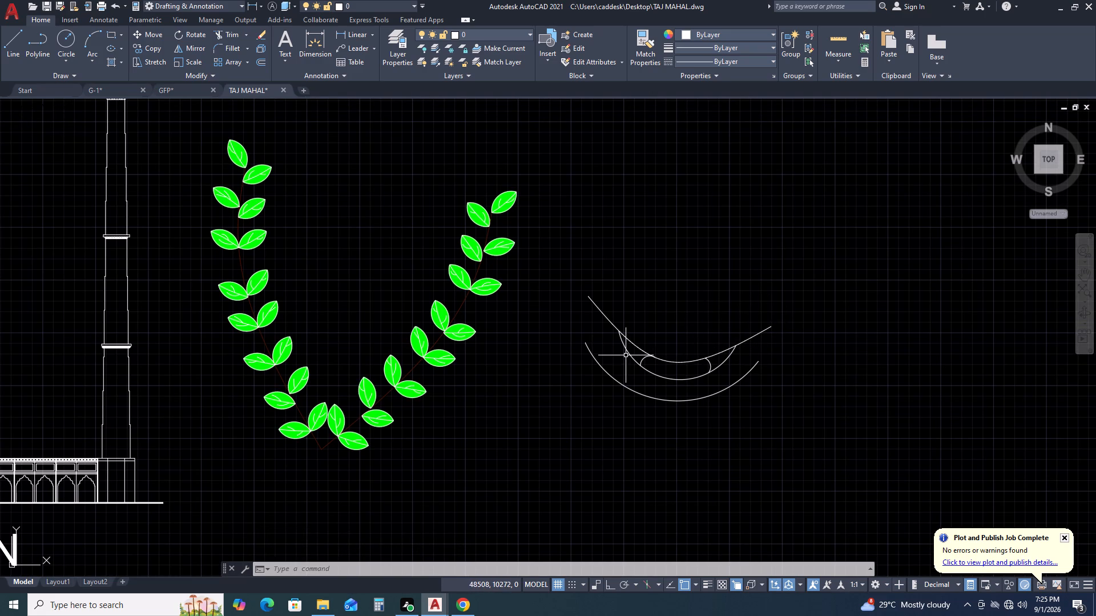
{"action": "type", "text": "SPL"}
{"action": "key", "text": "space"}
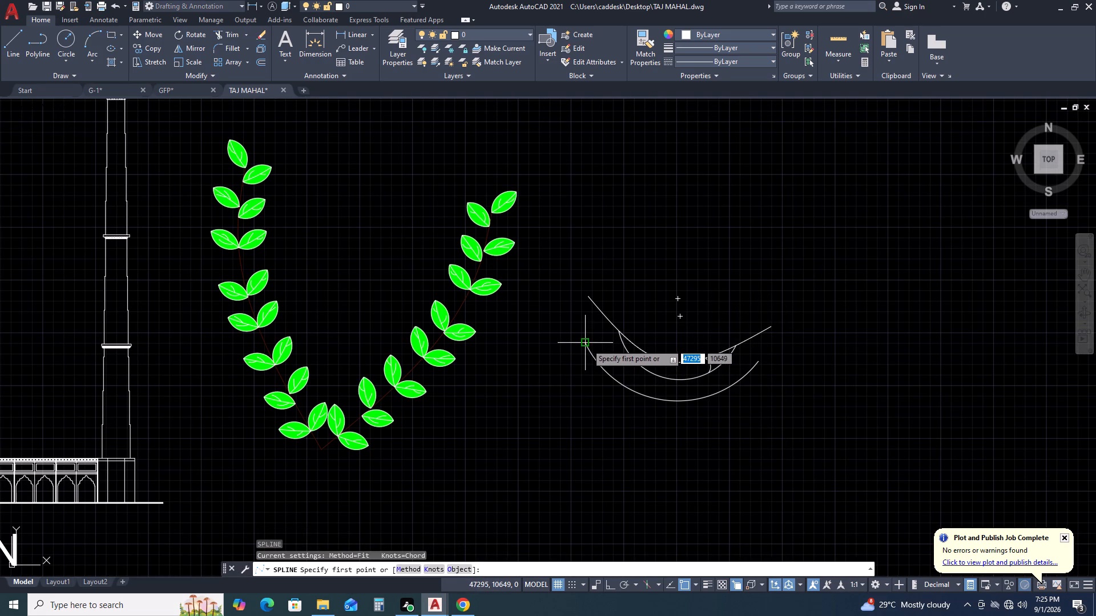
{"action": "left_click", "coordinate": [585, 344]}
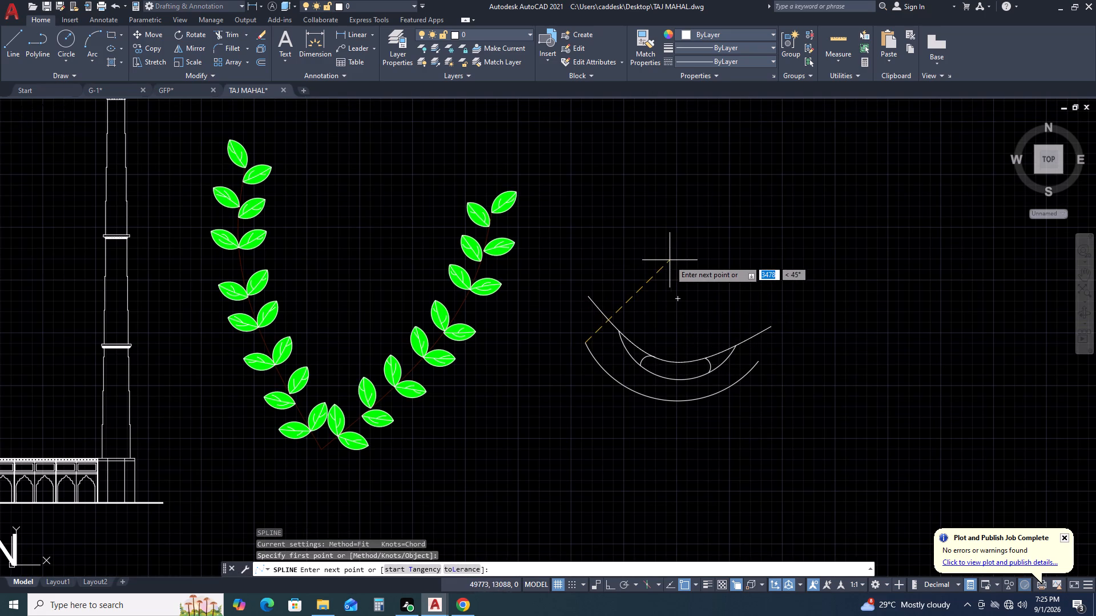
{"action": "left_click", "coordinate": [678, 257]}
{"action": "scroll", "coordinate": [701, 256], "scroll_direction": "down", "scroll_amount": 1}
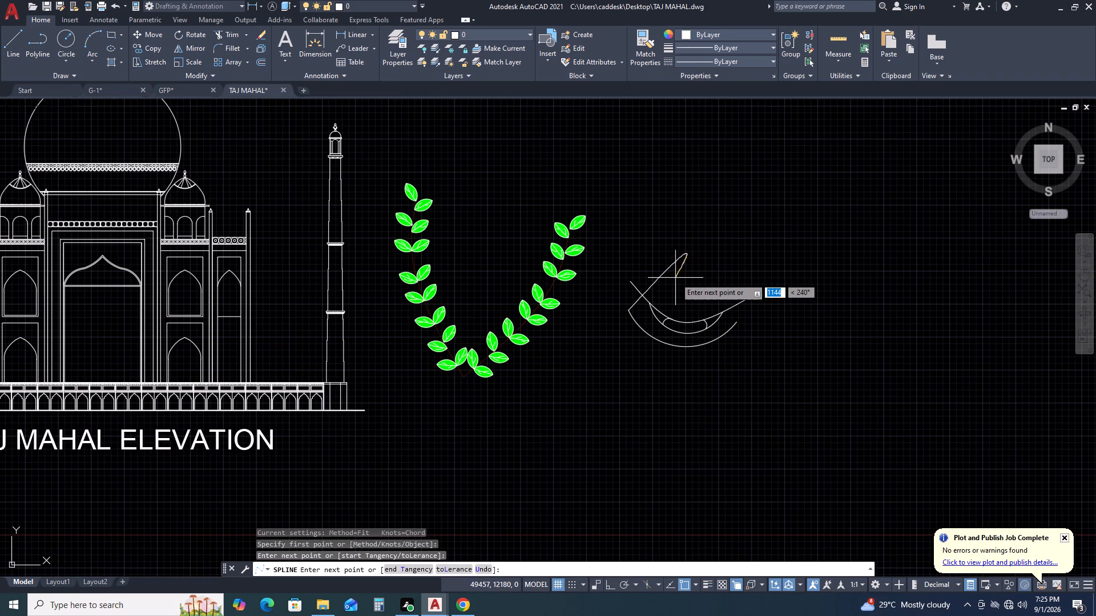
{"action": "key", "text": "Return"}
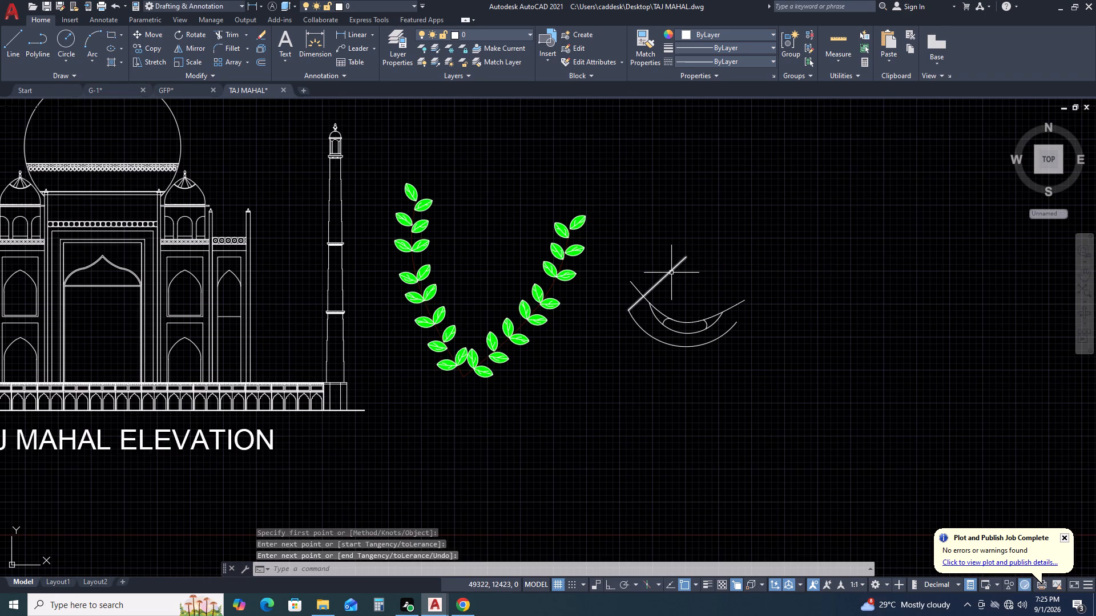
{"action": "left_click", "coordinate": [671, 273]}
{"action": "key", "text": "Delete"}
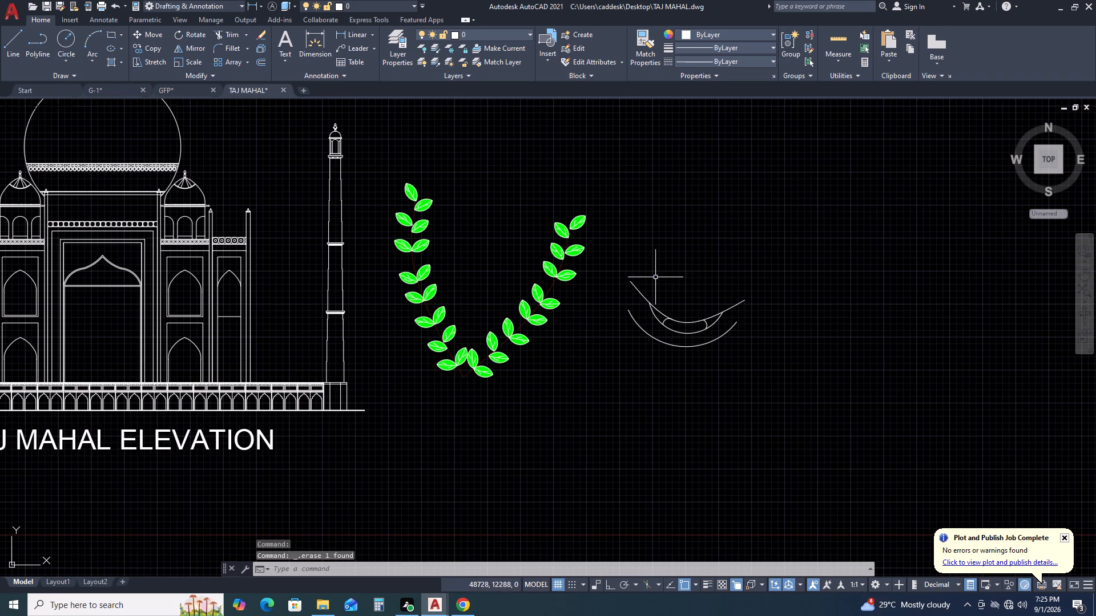
Copy the topmost leaf outline of the second leaf branch to the empty space just above the curved sketch.
{"action": "middle_click_drag", "start_coordinate": [696, 270], "coordinate": [708, 282]}
{"action": "middle_click", "coordinate": [724, 327]}
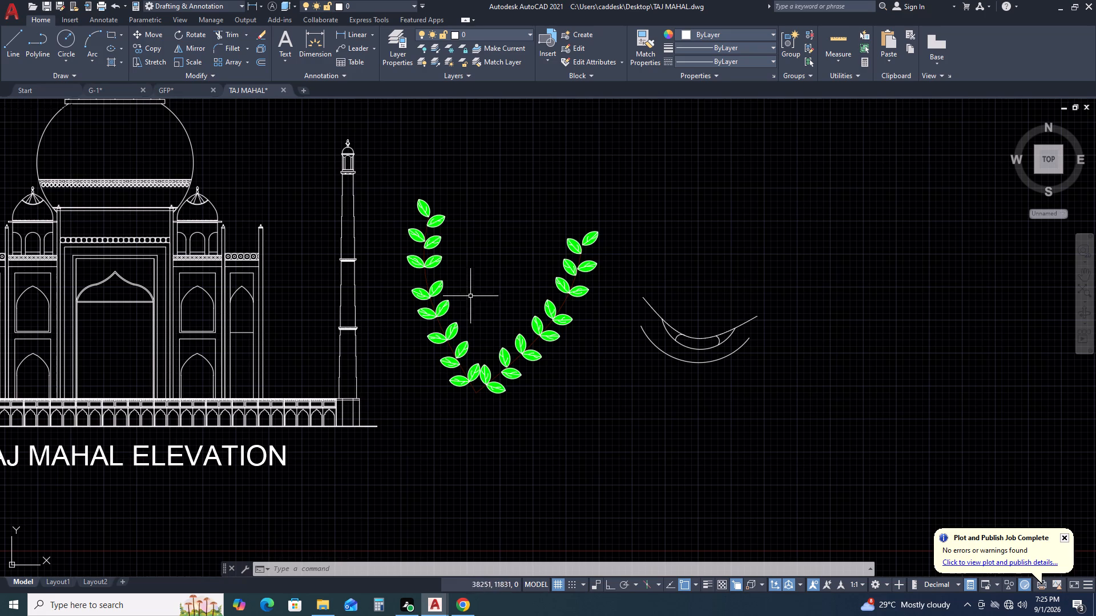
{"action": "scroll", "coordinate": [635, 217], "scroll_direction": "up", "scroll_amount": 2}
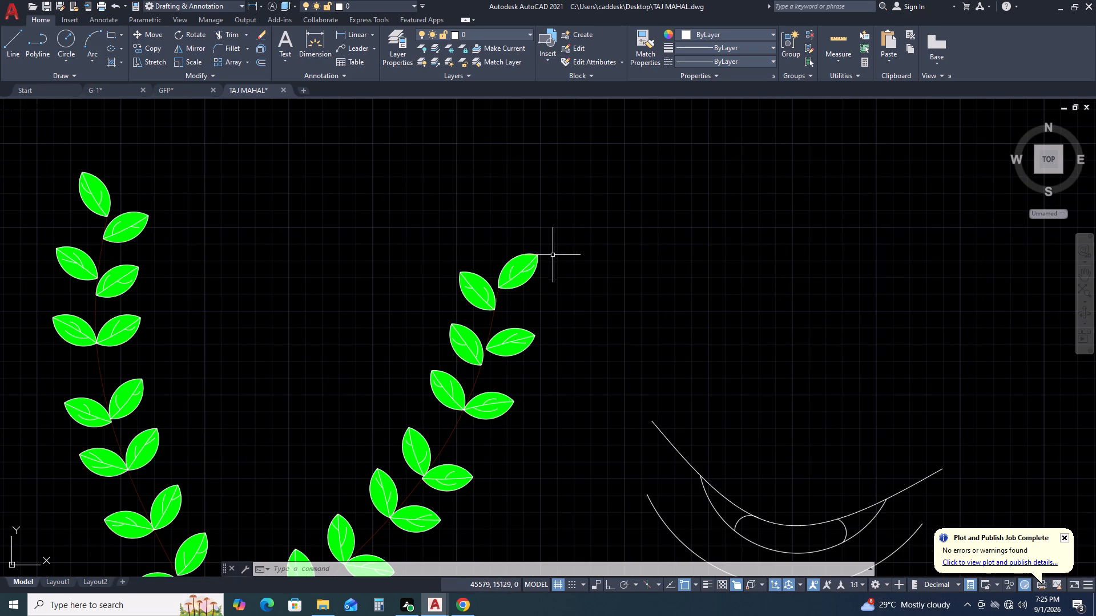
{"action": "left_click", "coordinate": [538, 255]}
{"action": "scroll", "coordinate": [538, 255], "scroll_direction": "up", "scroll_amount": 1}
{"action": "key", "text": "Escape"}
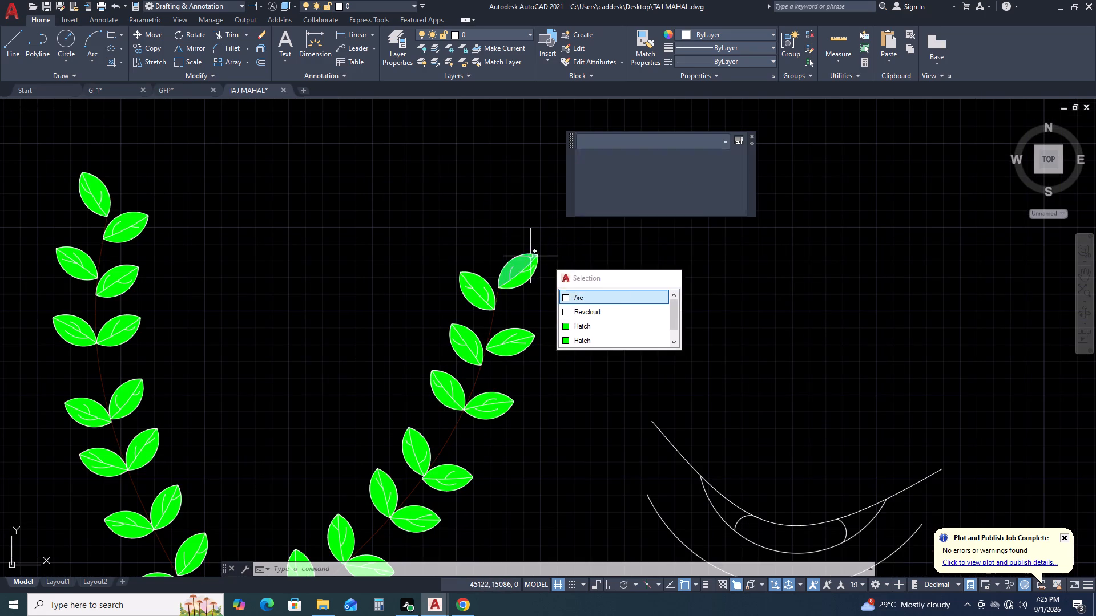
{"action": "left_click", "coordinate": [528, 254]}
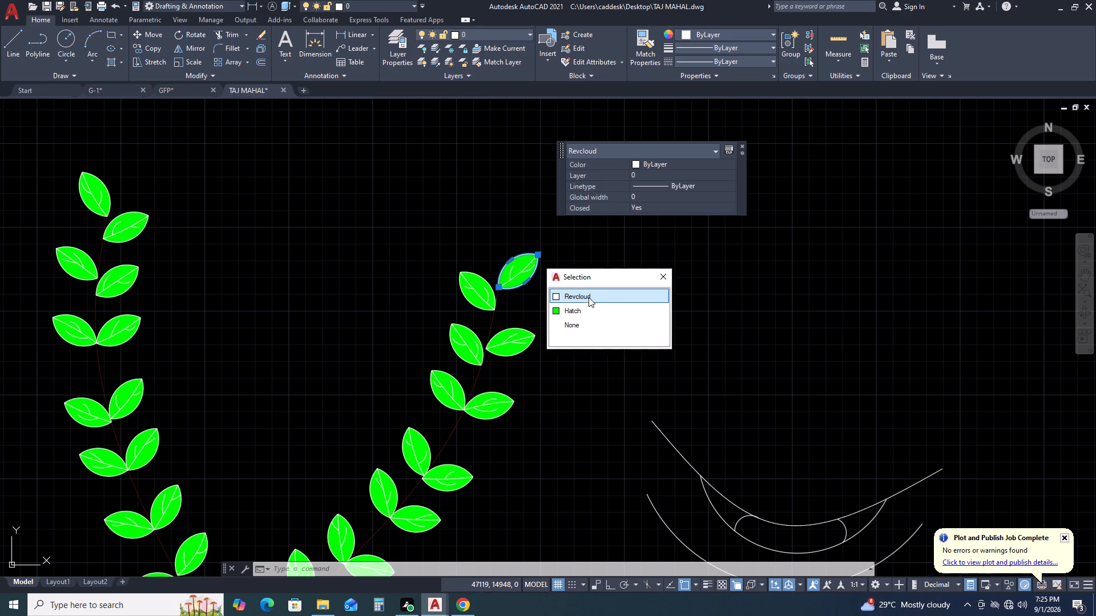
{"action": "left_click", "coordinate": [587, 299]}
{"action": "key", "text": "c"}
{"action": "key", "text": "o"}
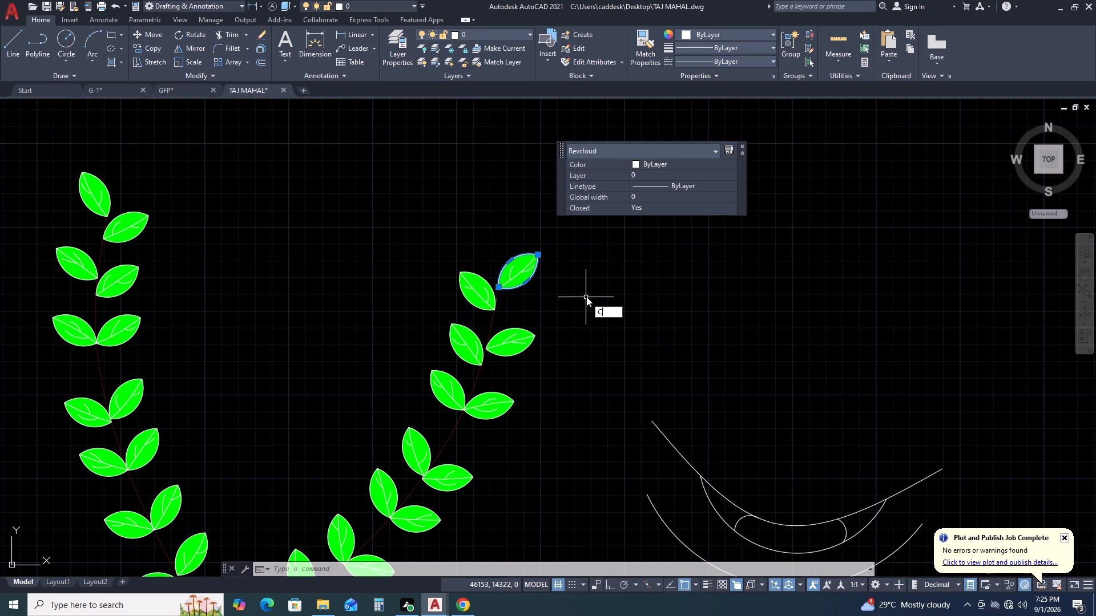
{"action": "key", "text": "space"}
{"action": "left_click", "coordinate": [578, 246]}
{"action": "scroll", "coordinate": [674, 254], "scroll_direction": "down", "scroll_amount": 3}
{"action": "scroll", "coordinate": [740, 295], "scroll_direction": "up", "scroll_amount": 3}
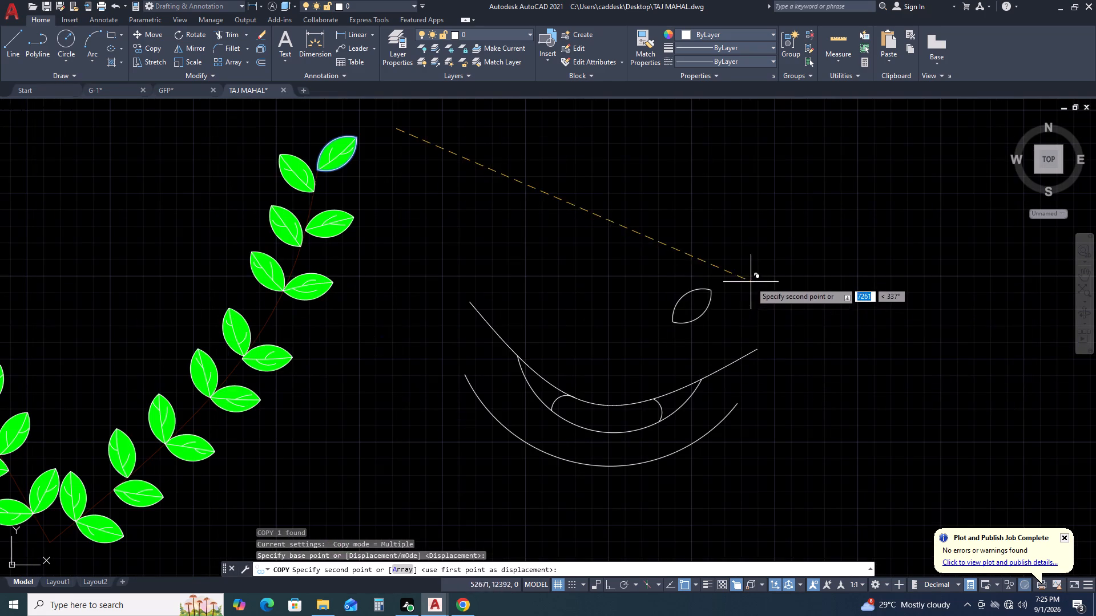
{"action": "scroll", "coordinate": [751, 283], "scroll_direction": "up", "scroll_amount": 2}
{"action": "left_click", "coordinate": [714, 224]}
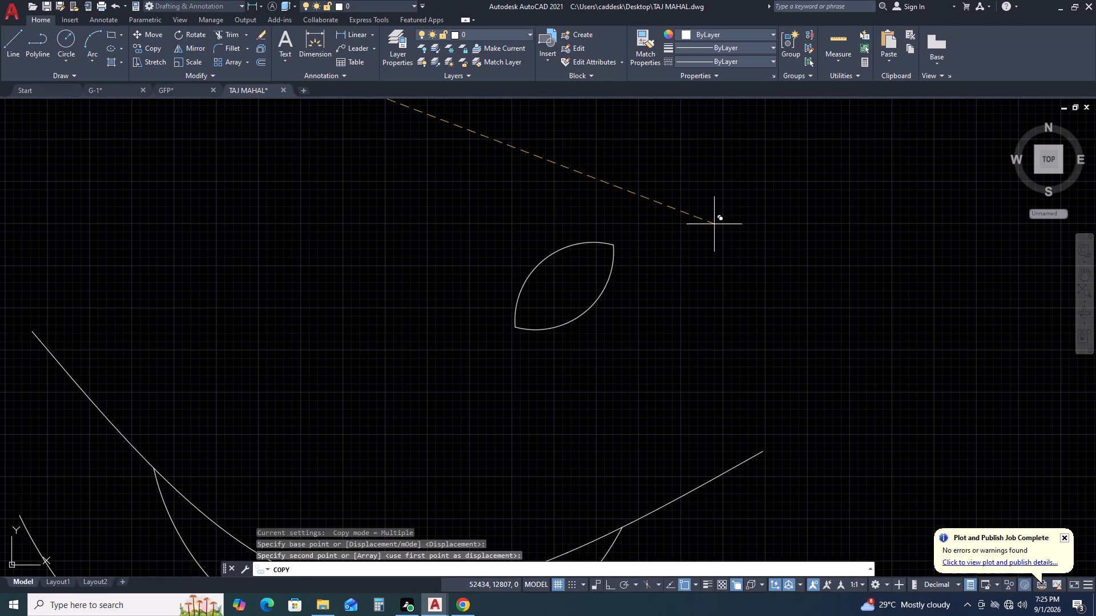
{"action": "key", "text": "Escape"}
Rotate the copied leaf outline about its upper tip so that it lies nearly horizontal.
{"action": "left_click", "coordinate": [666, 279]}
{"action": "left_click", "coordinate": [603, 269]}
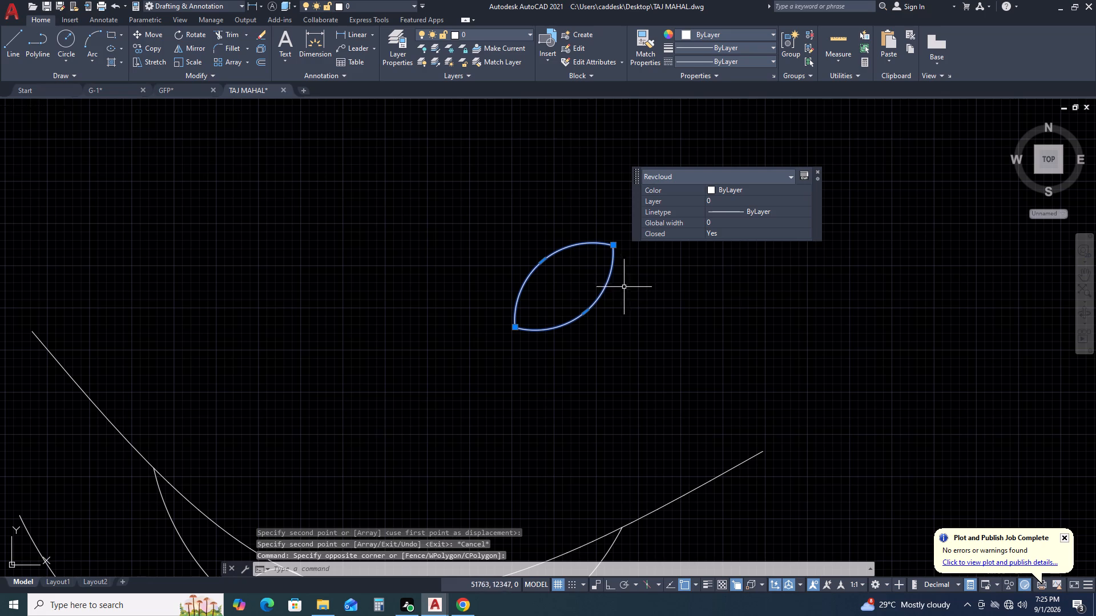
{"action": "type", "text": "RO"}
{"action": "key", "text": "space"}
{"action": "left_click", "coordinate": [612, 247]}
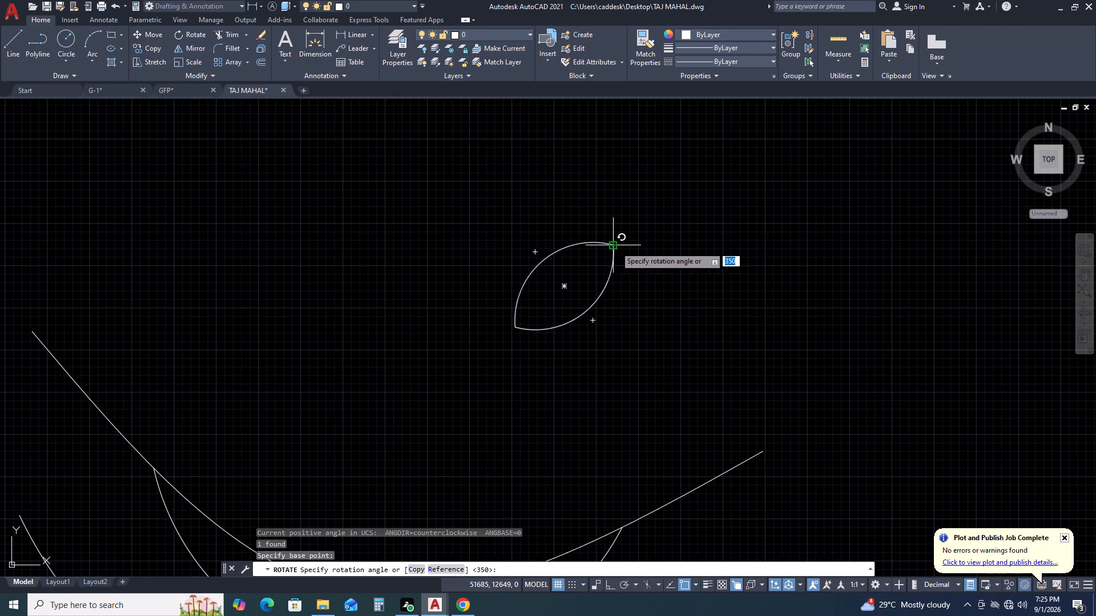
{"action": "scroll", "coordinate": [739, 281], "scroll_direction": "down", "scroll_amount": 1}
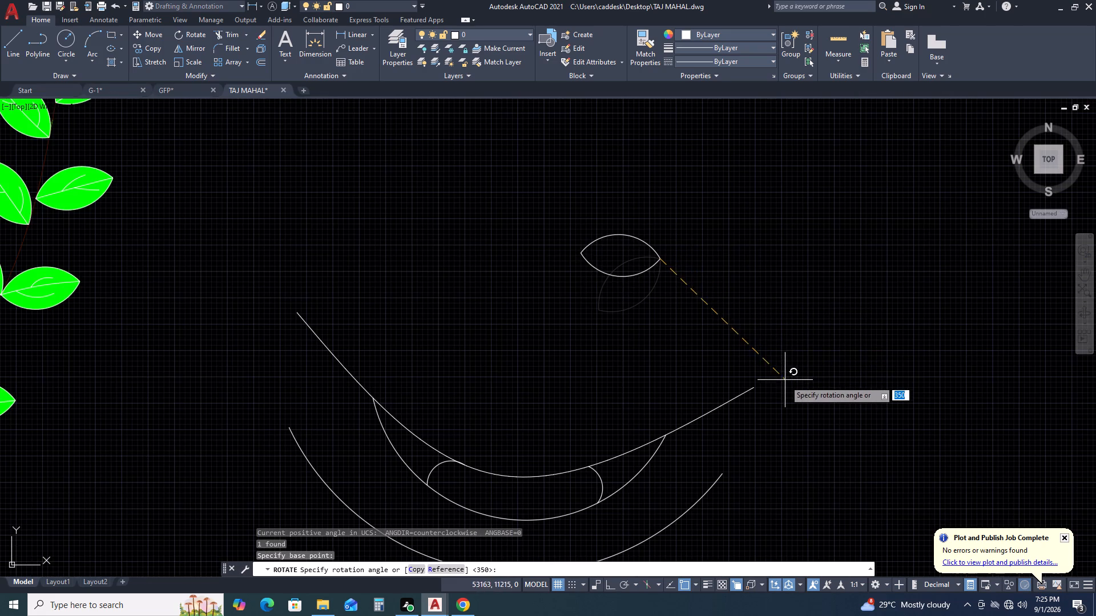
{"action": "scroll", "coordinate": [836, 418], "scroll_direction": "down", "scroll_amount": 1}
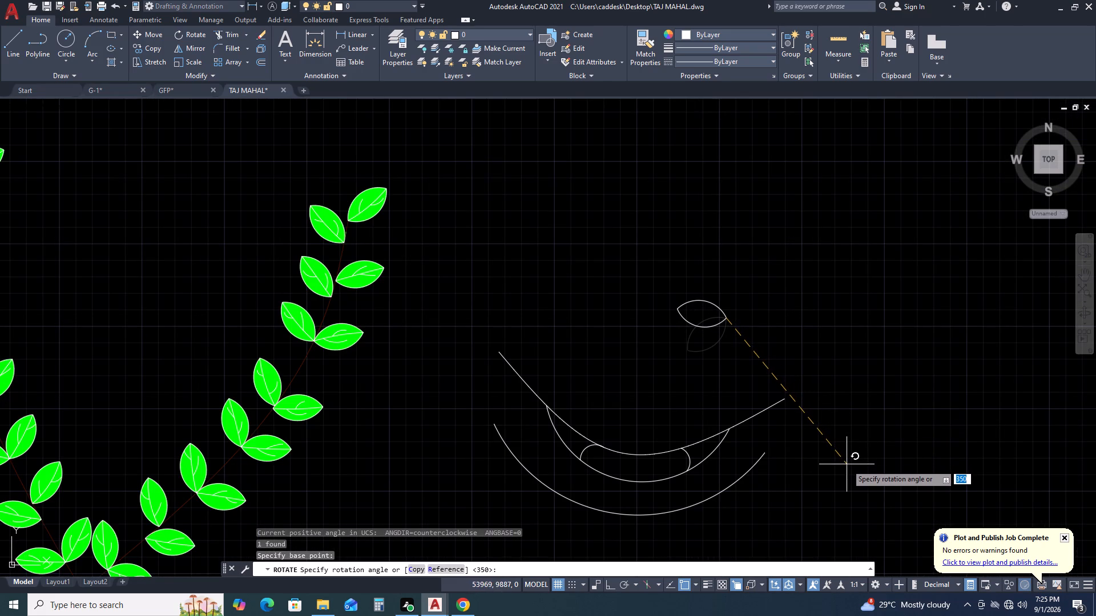
{"action": "left_click", "coordinate": [847, 464]}
Stretch the midpoint of the copied leaf's upper edge slightly upward to give it a rounder shape.
{"action": "middle_click_drag", "start_coordinate": [683, 314], "coordinate": [670, 265]}
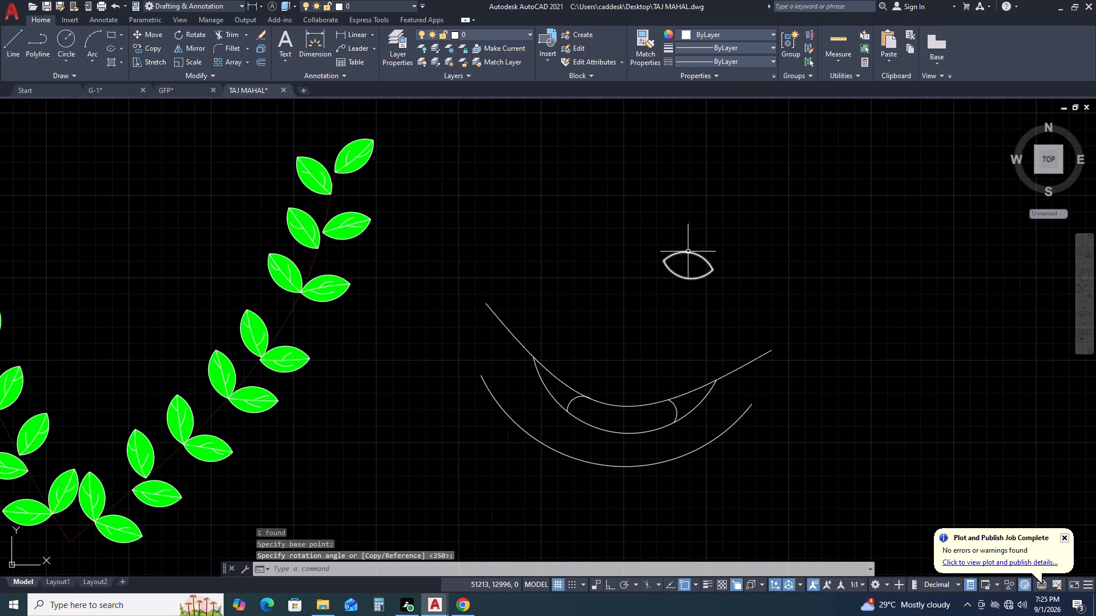
{"action": "scroll", "coordinate": [686, 252], "scroll_direction": "up", "scroll_amount": 2}
{"action": "left_click", "coordinate": [702, 255]}
{"action": "left_click", "coordinate": [691, 254]}
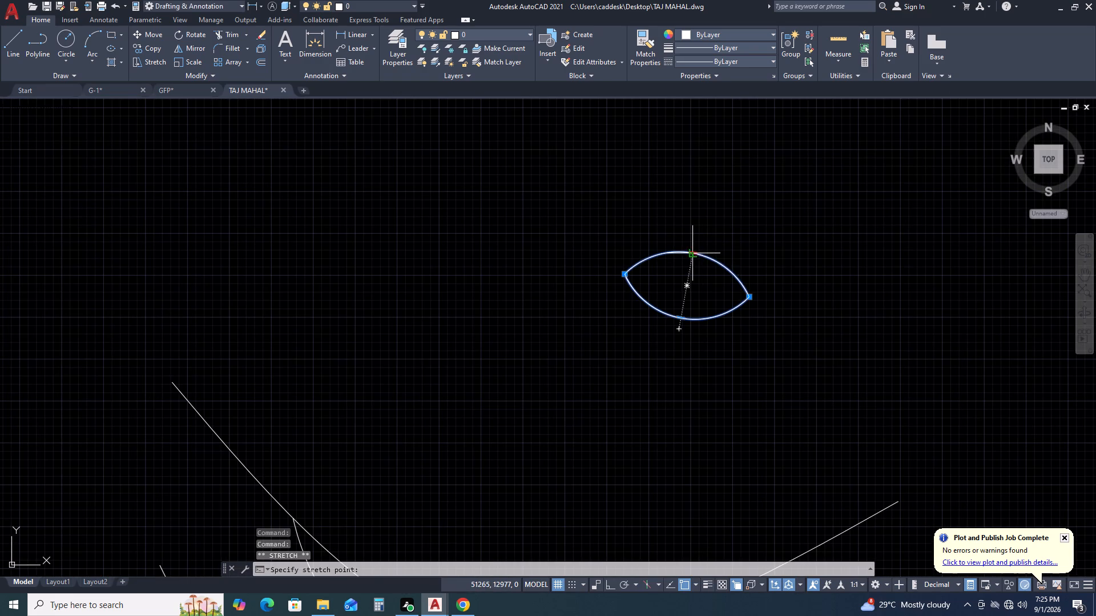
{"action": "left_click", "coordinate": [702, 238]}
{"action": "scroll", "coordinate": [715, 233], "scroll_direction": "down", "scroll_amount": 2}
{"action": "key", "text": "Escape"}
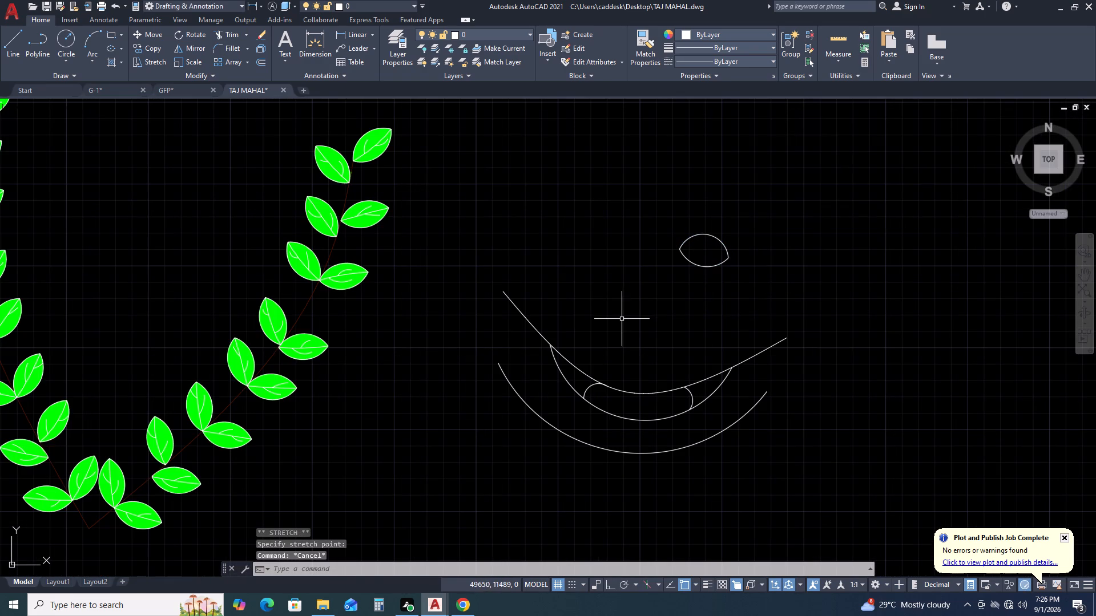
Draw a three-point arc of about 2271 radius from the left end of the outermost lower curve up toward the rounded leaf outline.
{"action": "middle_click_drag", "start_coordinate": [753, 272], "coordinate": [855, 234]}
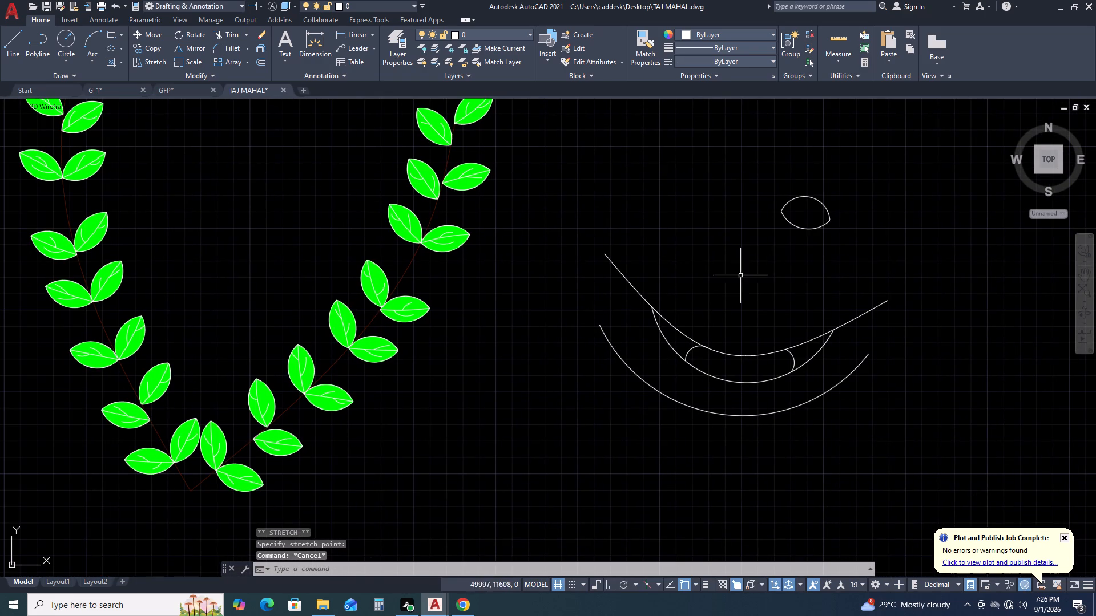
{"action": "scroll", "coordinate": [761, 220], "scroll_direction": "down", "scroll_amount": 3}
{"action": "scroll", "coordinate": [763, 271], "scroll_direction": "up", "scroll_amount": 2}
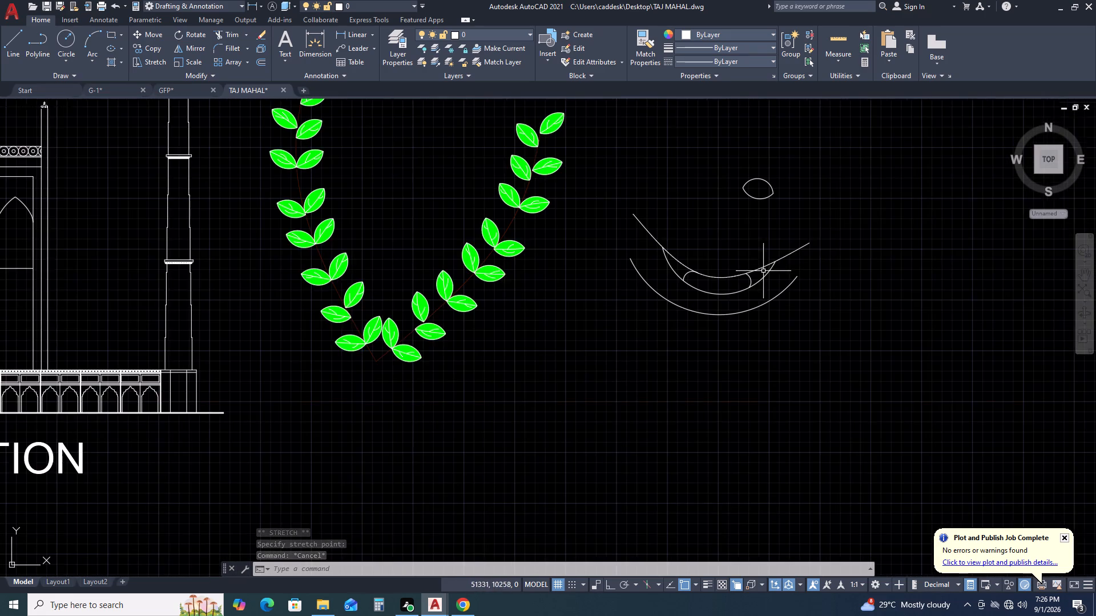
{"action": "middle_click_drag", "start_coordinate": [831, 227], "coordinate": [802, 286]}
{"action": "middle_click", "coordinate": [793, 293]}
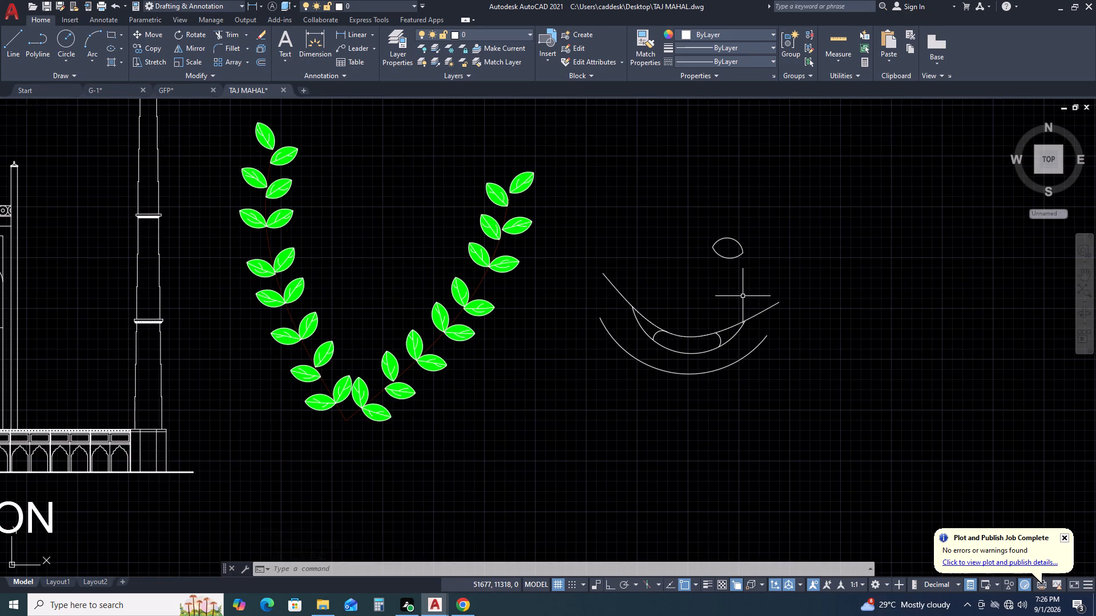
{"action": "key", "text": "a"}
{"action": "key", "text": "space"}
{"action": "left_click", "coordinate": [600, 320]}
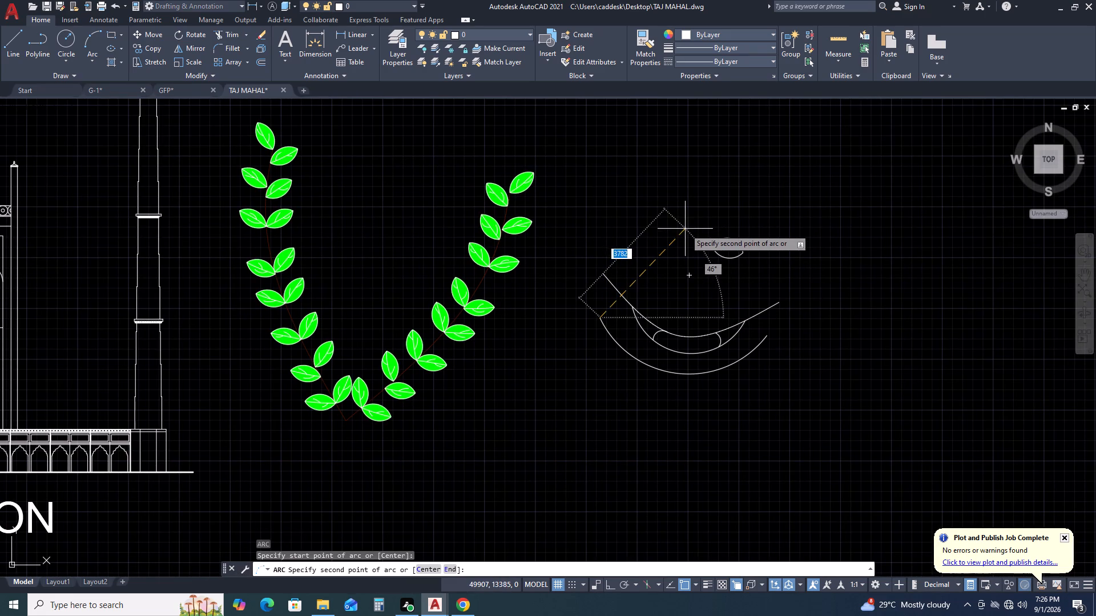
{"action": "left_click", "coordinate": [690, 229]}
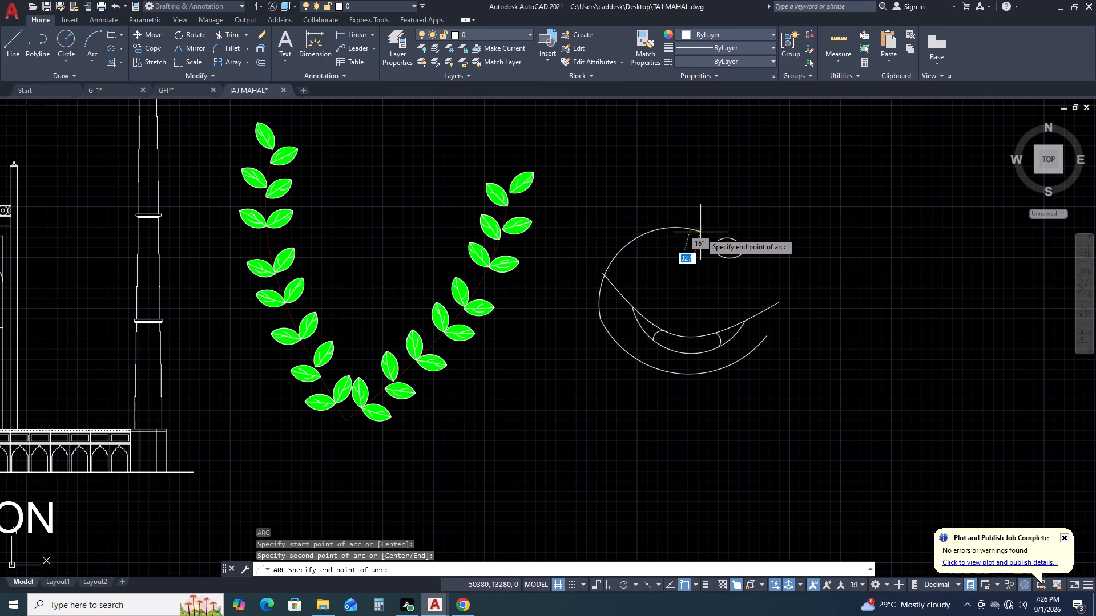
{"action": "left_click", "coordinate": [700, 233]}
Move the rounded leaf outline by its lower edge onto the upper end of the new arc.
{"action": "left_click", "coordinate": [746, 235]}
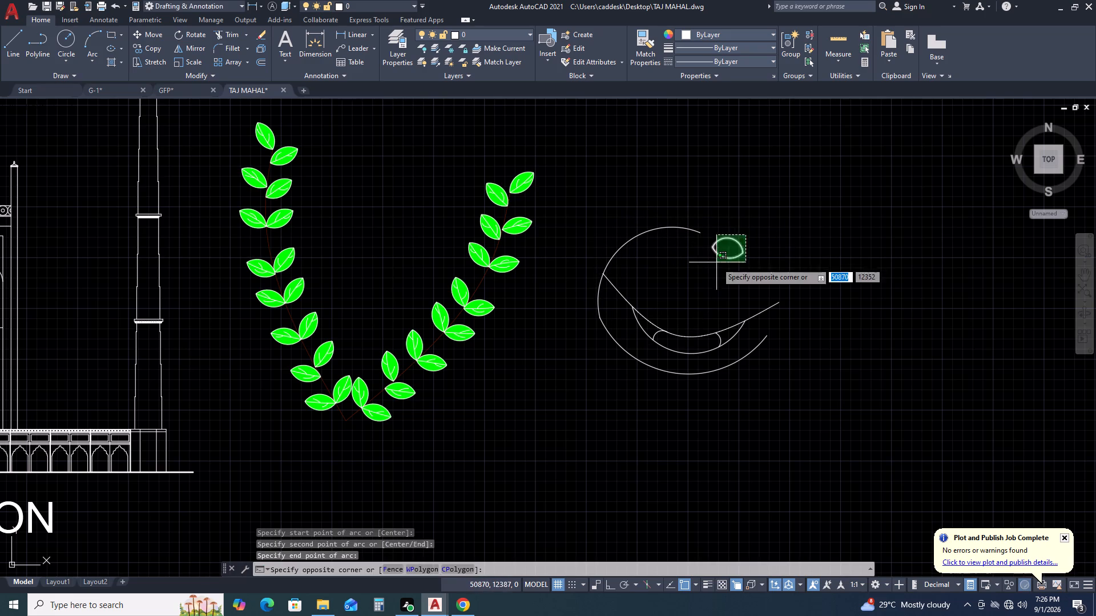
{"action": "left_click", "coordinate": [716, 264]}
{"action": "middle_click_drag", "start_coordinate": [650, 266], "coordinate": [665, 328]}
{"action": "key", "text": "m"}
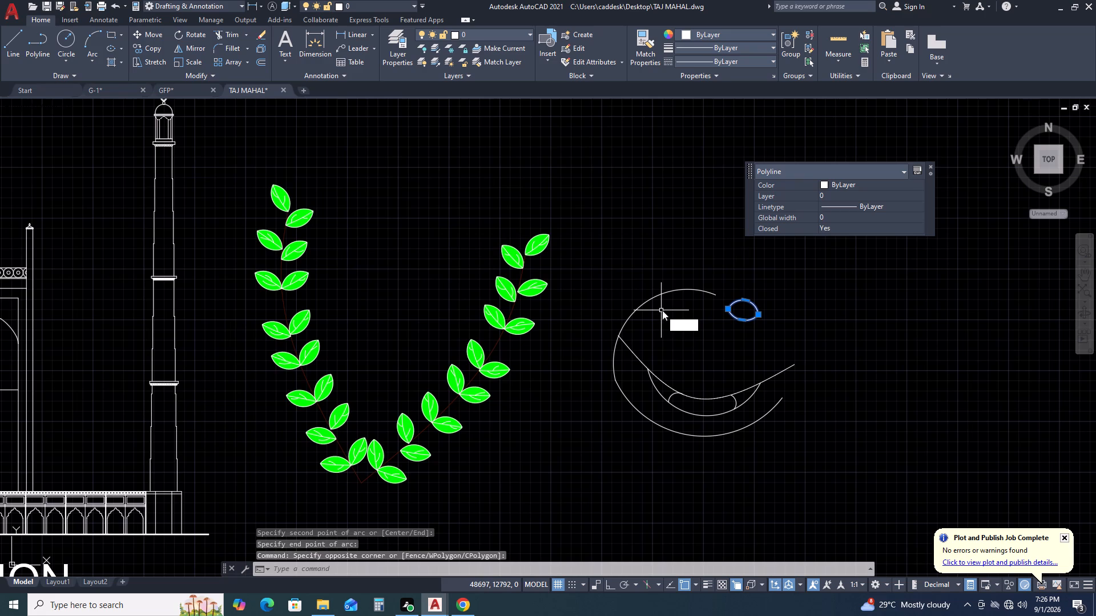
{"action": "key", "text": "space"}
{"action": "left_click", "coordinate": [741, 321]}
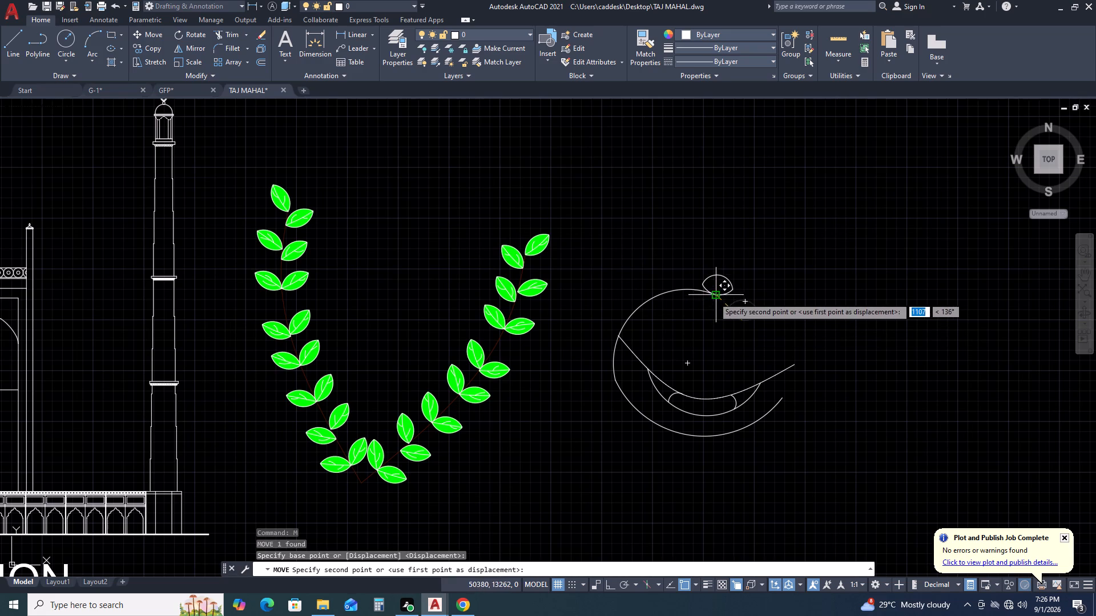
{"action": "left_click", "coordinate": [706, 294]}
{"action": "scroll", "coordinate": [698, 294], "scroll_direction": "up", "scroll_amount": 1}
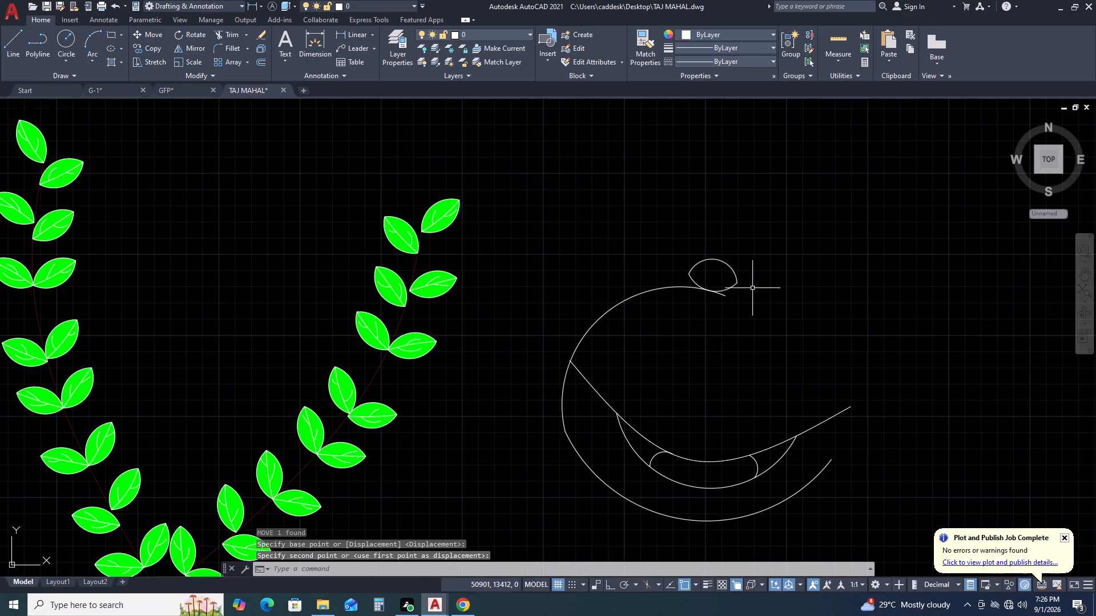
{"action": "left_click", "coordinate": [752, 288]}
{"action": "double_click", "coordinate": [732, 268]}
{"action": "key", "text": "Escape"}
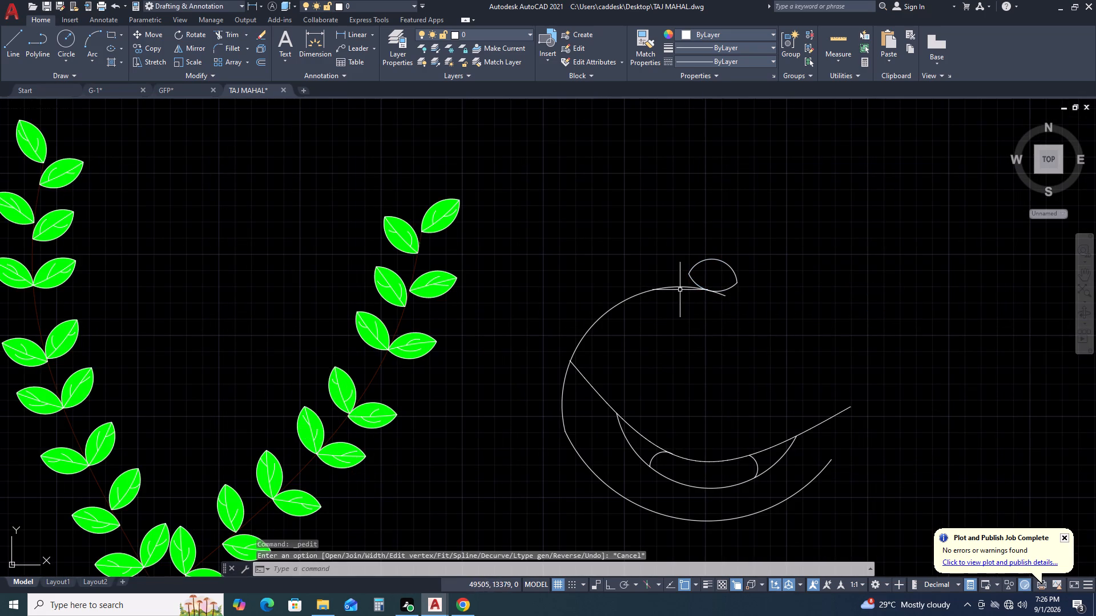
Stretch the arc's upper endpoint back to the left side of the leaf outline, giving a radius of about 2478.
{"action": "left_click", "coordinate": [680, 290]}
{"action": "left_click", "coordinate": [655, 280]}
{"action": "middle_click_drag", "start_coordinate": [658, 317], "coordinate": [631, 368]}
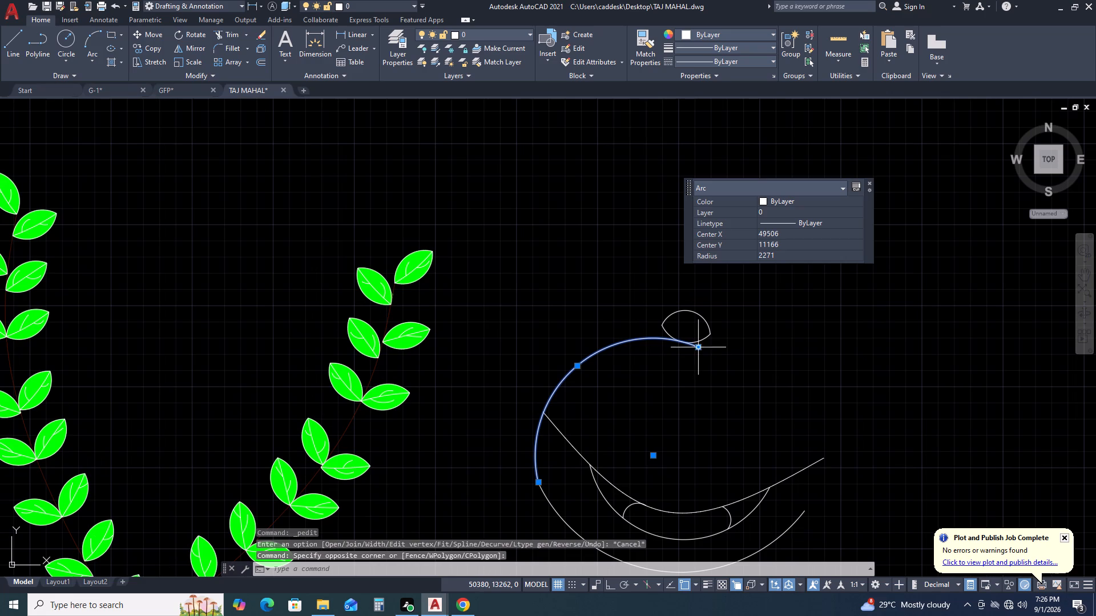
{"action": "left_click", "coordinate": [698, 348]}
{"action": "left_click", "coordinate": [666, 331]}
{"action": "scroll", "coordinate": [676, 336], "scroll_direction": "down", "scroll_amount": 1}
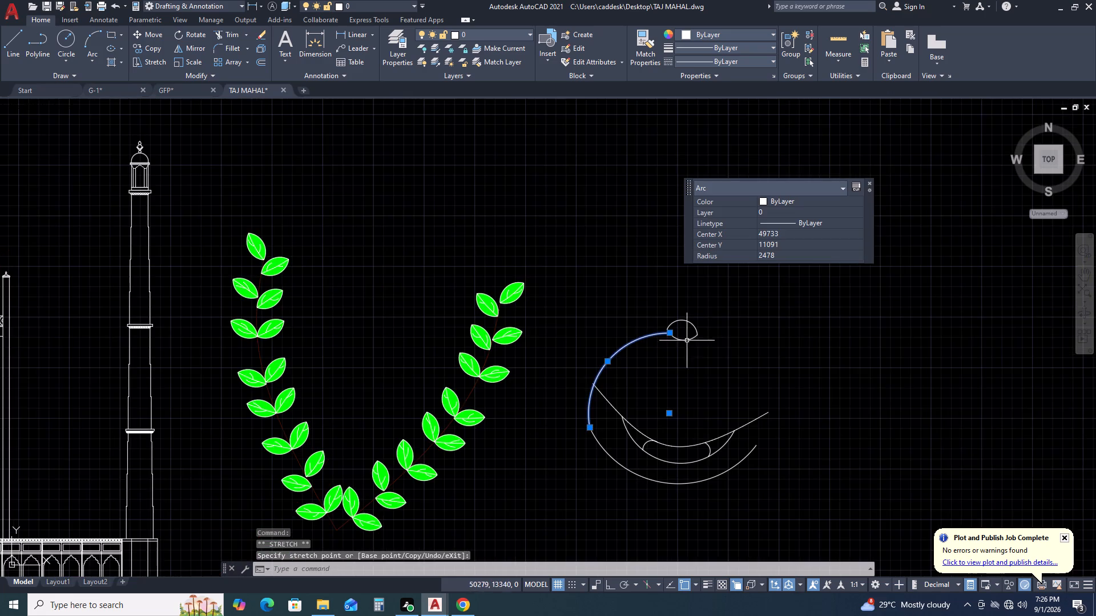
{"action": "middle_click_drag", "start_coordinate": [704, 321], "coordinate": [711, 352]}
{"action": "scroll", "coordinate": [691, 355], "scroll_direction": "up", "scroll_amount": 2}
{"action": "left_click", "coordinate": [711, 380]}
{"action": "key", "text": "Escape"}
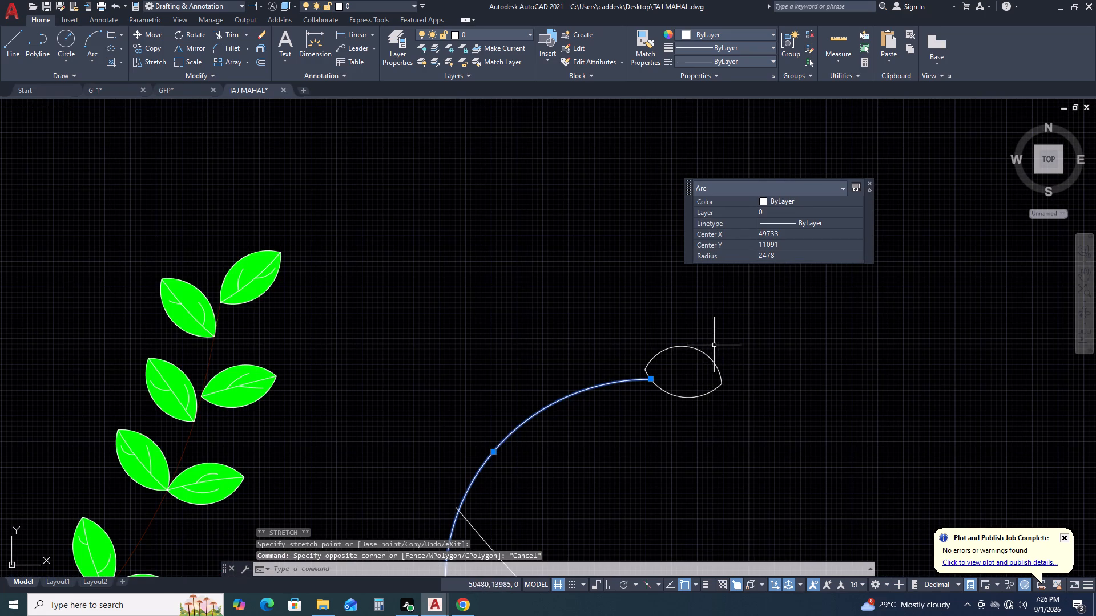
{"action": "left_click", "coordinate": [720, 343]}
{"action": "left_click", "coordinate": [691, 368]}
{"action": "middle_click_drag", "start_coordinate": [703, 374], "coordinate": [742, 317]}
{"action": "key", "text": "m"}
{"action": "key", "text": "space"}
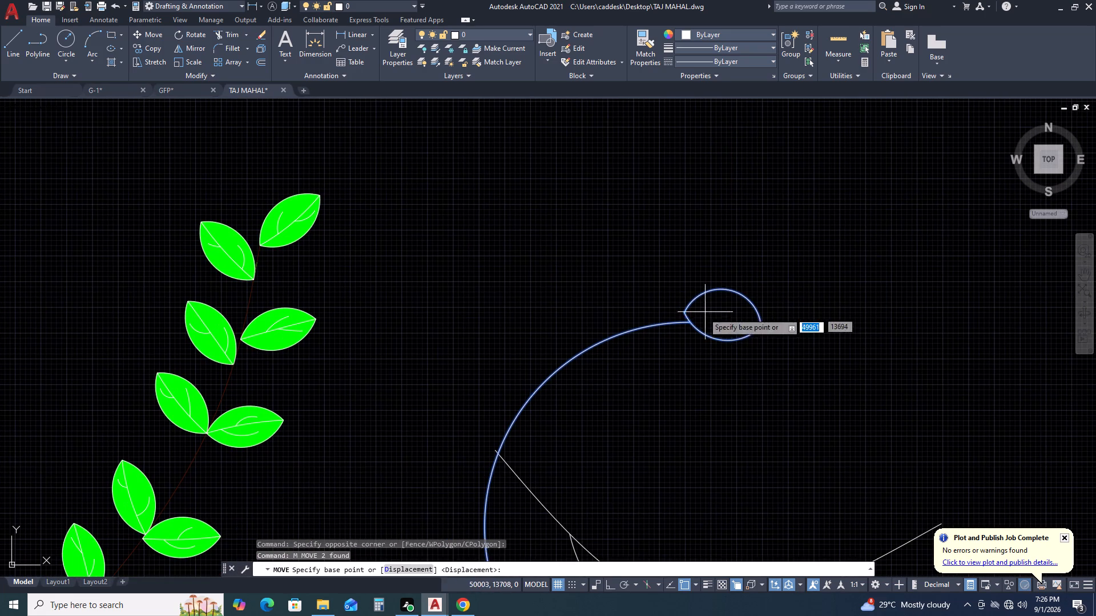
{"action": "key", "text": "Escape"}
Move the rounded leaf outline by its left tip onto the arc's upper endpoint.
{"action": "left_click", "coordinate": [764, 301]}
{"action": "left_click", "coordinate": [746, 335]}
{"action": "key", "text": "m"}
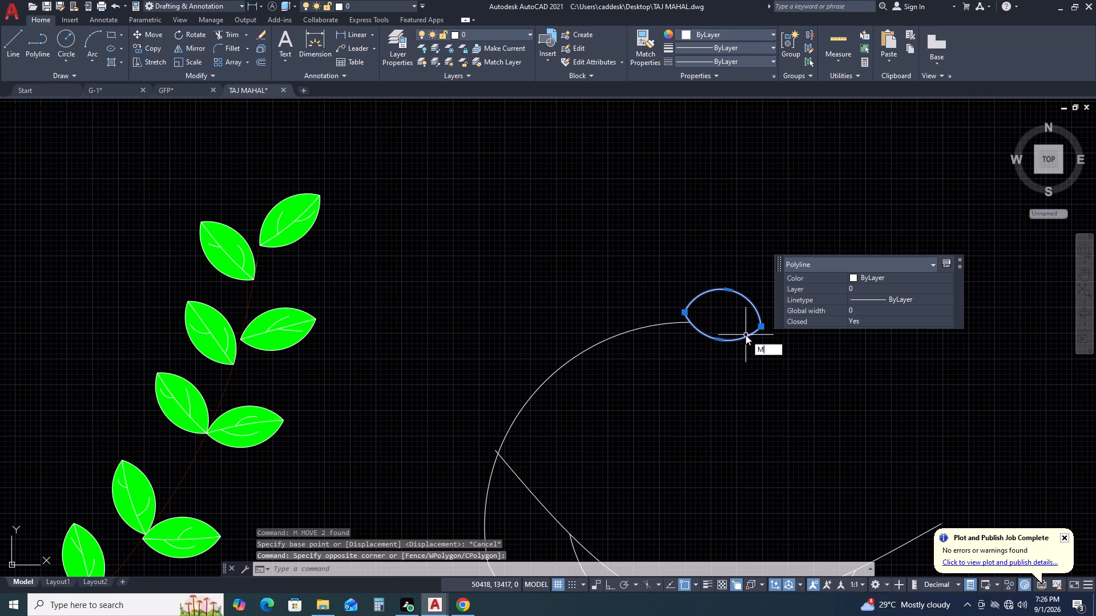
{"action": "key", "text": "space"}
{"action": "left_click", "coordinate": [683, 312]}
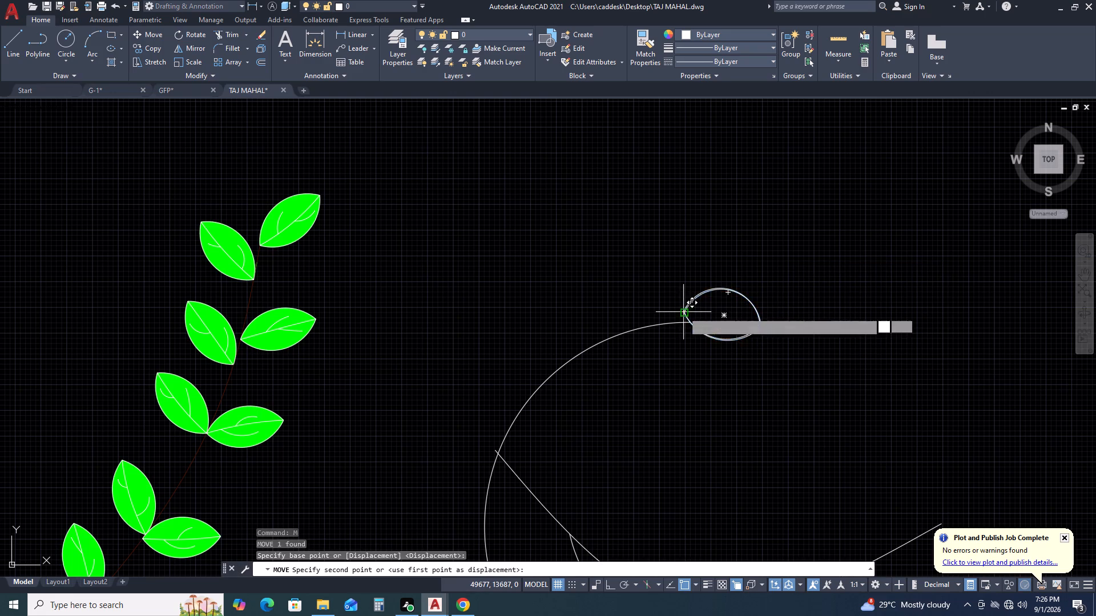
{"action": "left_click", "coordinate": [693, 325]}
{"action": "left_click", "coordinate": [795, 296]}
{"action": "left_click", "coordinate": [760, 359]}
{"action": "scroll", "coordinate": [759, 345], "scroll_direction": "down", "scroll_amount": 1}
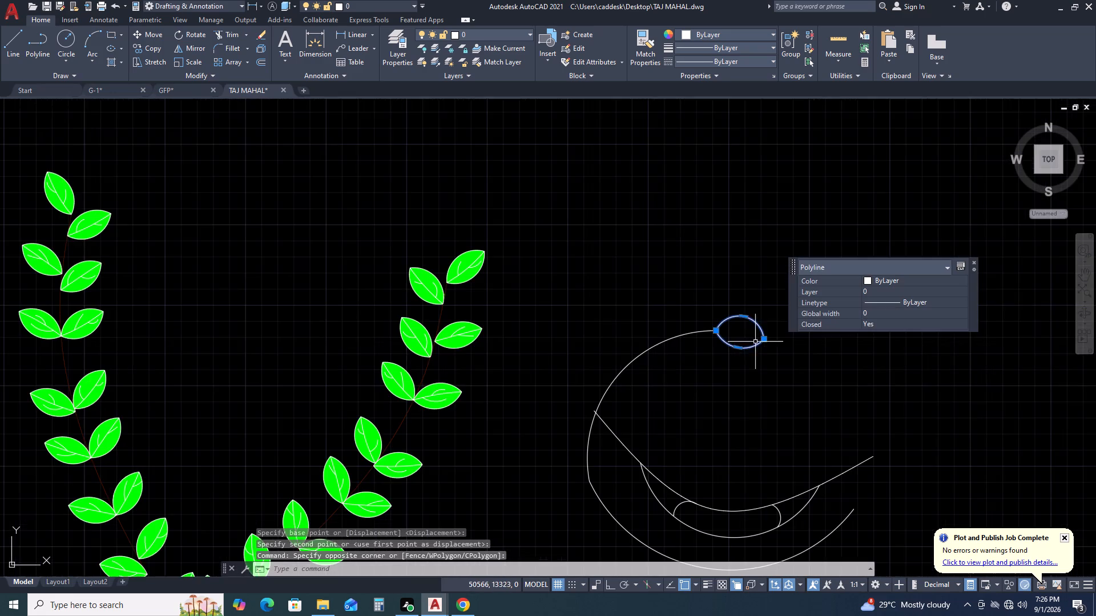
{"action": "middle_click_drag", "start_coordinate": [784, 322], "coordinate": [699, 264]}
{"action": "key", "text": "Escape"}
Mirror the ornament's large left arc about a tilted line through the middle, keeping the original.
{"action": "left_click_drag", "start_coordinate": [611, 313], "coordinate": [598, 301]}
{"action": "left_click", "coordinate": [566, 262]}
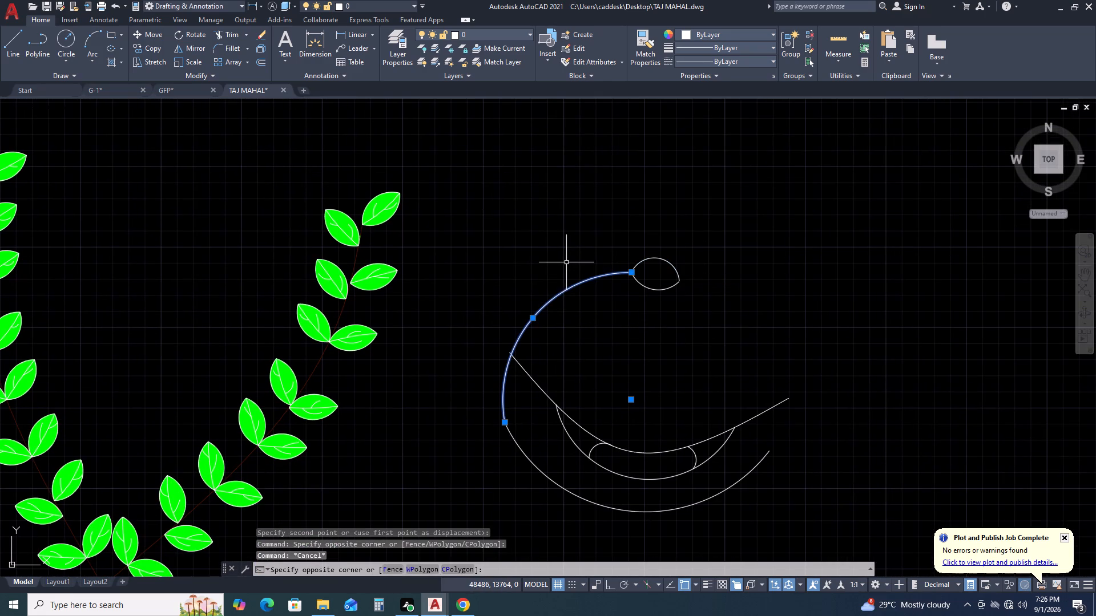
{"action": "key", "text": "m"}
{"action": "type", "text": "I"}
{"action": "key", "text": "space"}
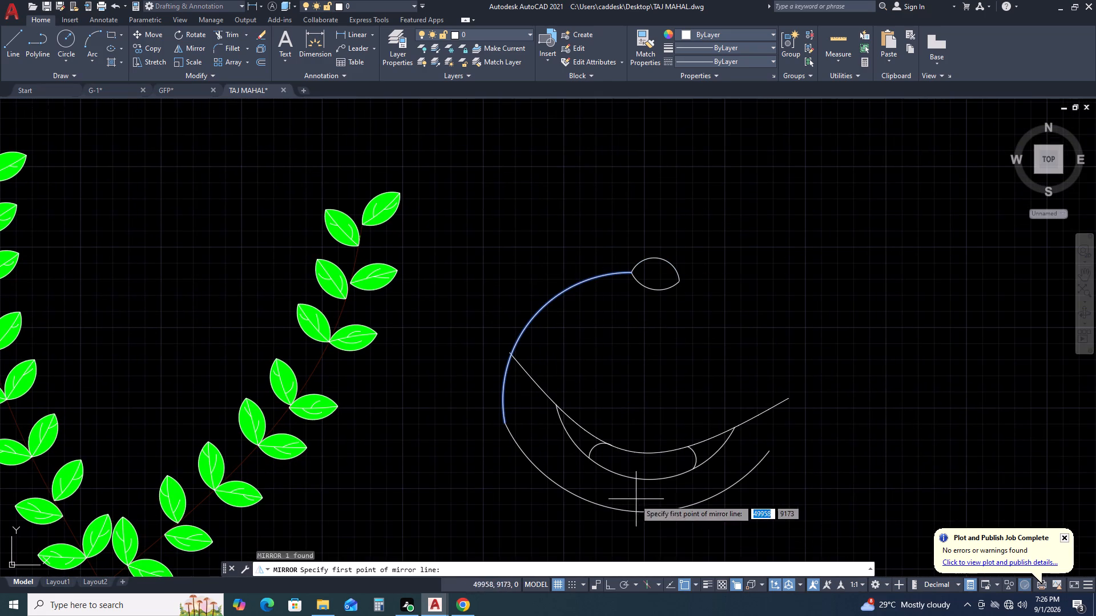
{"action": "left_click", "coordinate": [601, 506]}
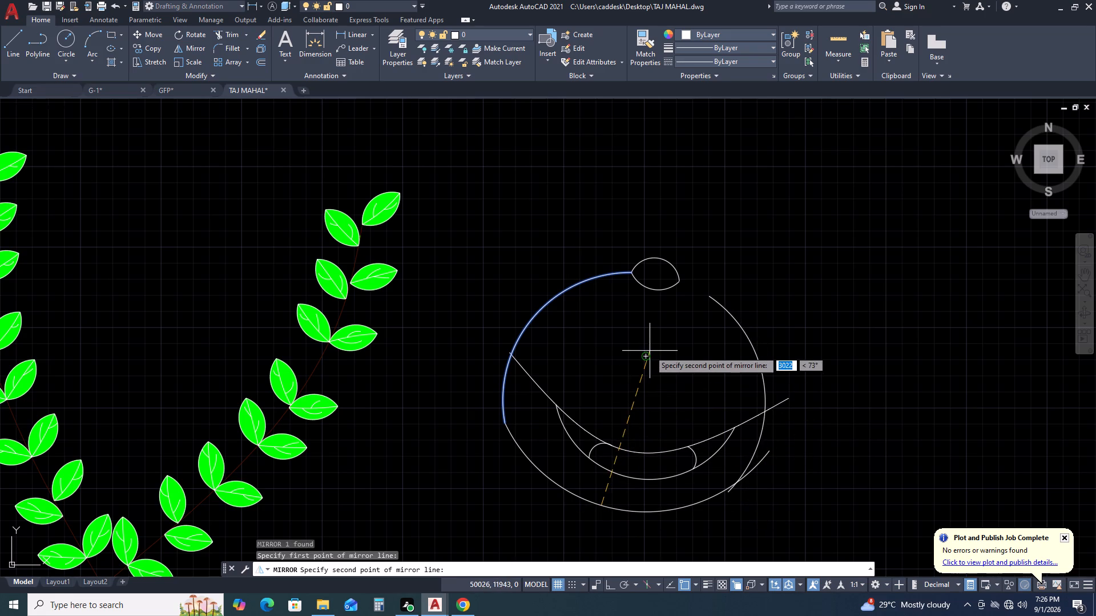
{"action": "key", "text": "F8"}
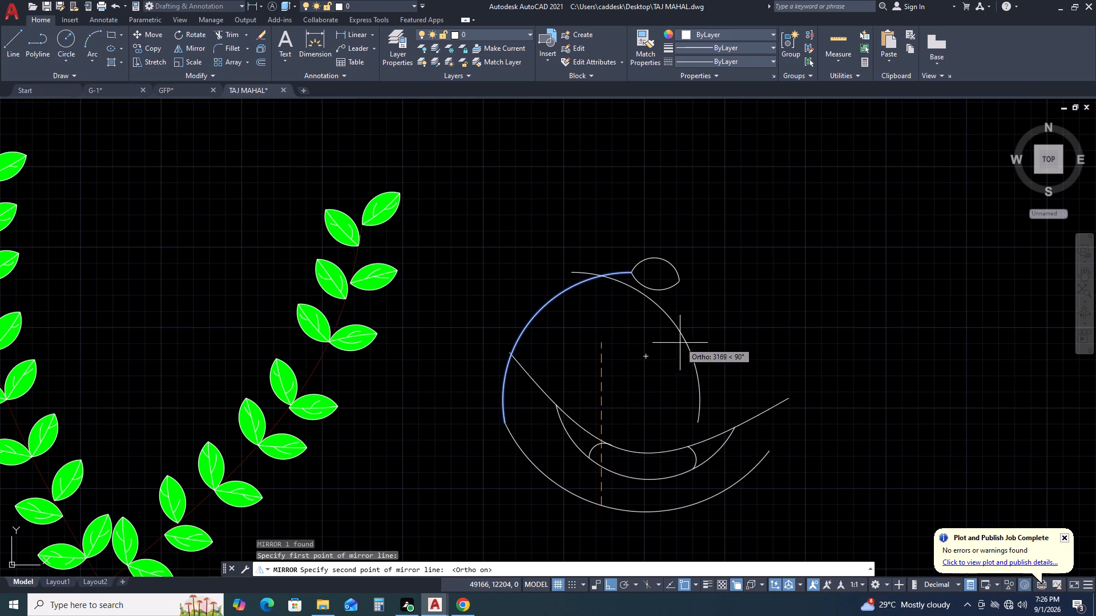
{"action": "key", "text": "F8"}
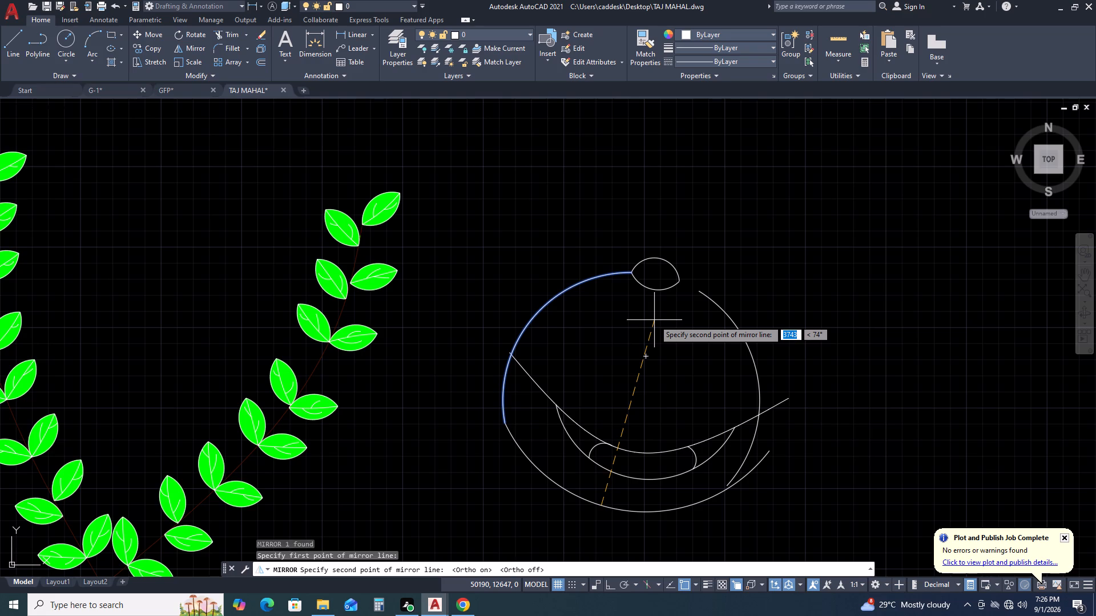
{"action": "left_click", "coordinate": [660, 322]}
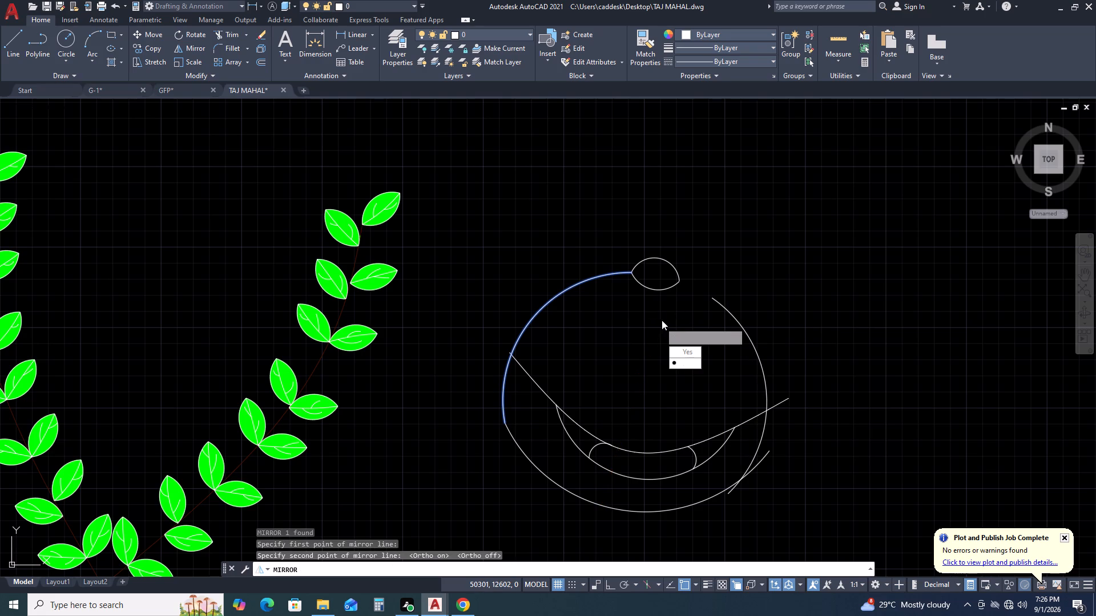
{"action": "left_click_drag", "start_coordinate": [694, 367], "coordinate": [660, 322]}
Rotate the mirrored arc counterclockwise about its lower end so it leans toward the leaf outline.
{"action": "middle_click_drag", "start_coordinate": [805, 303], "coordinate": [803, 302]}
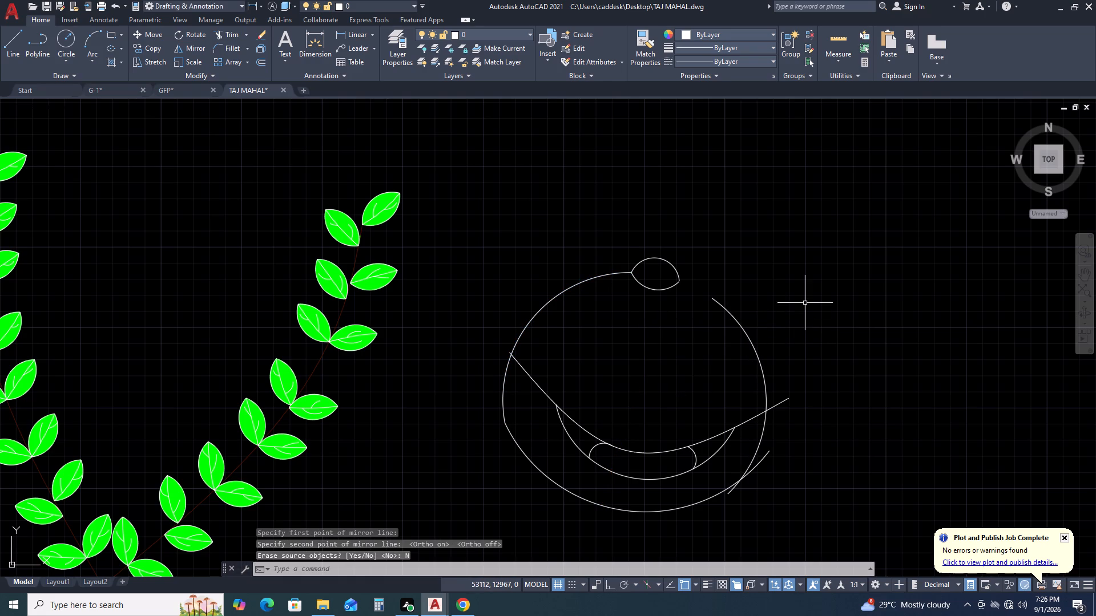
{"action": "middle_click_drag", "start_coordinate": [803, 302], "coordinate": [747, 286]}
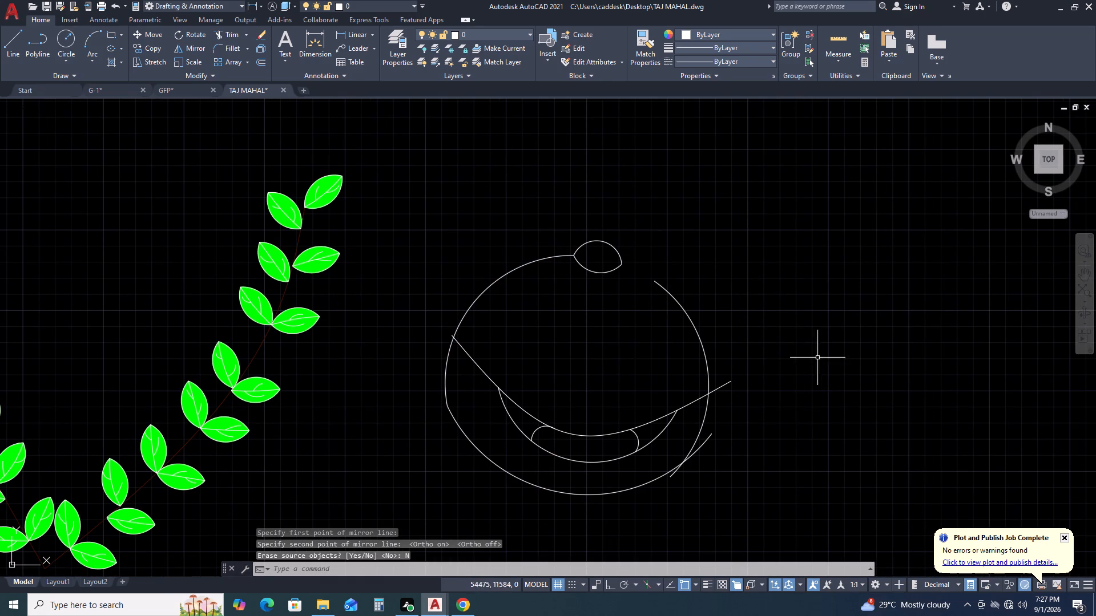
{"action": "left_click", "coordinate": [716, 352]}
{"action": "left_click", "coordinate": [672, 309]}
{"action": "middle_click_drag", "start_coordinate": [758, 375], "coordinate": [778, 363]}
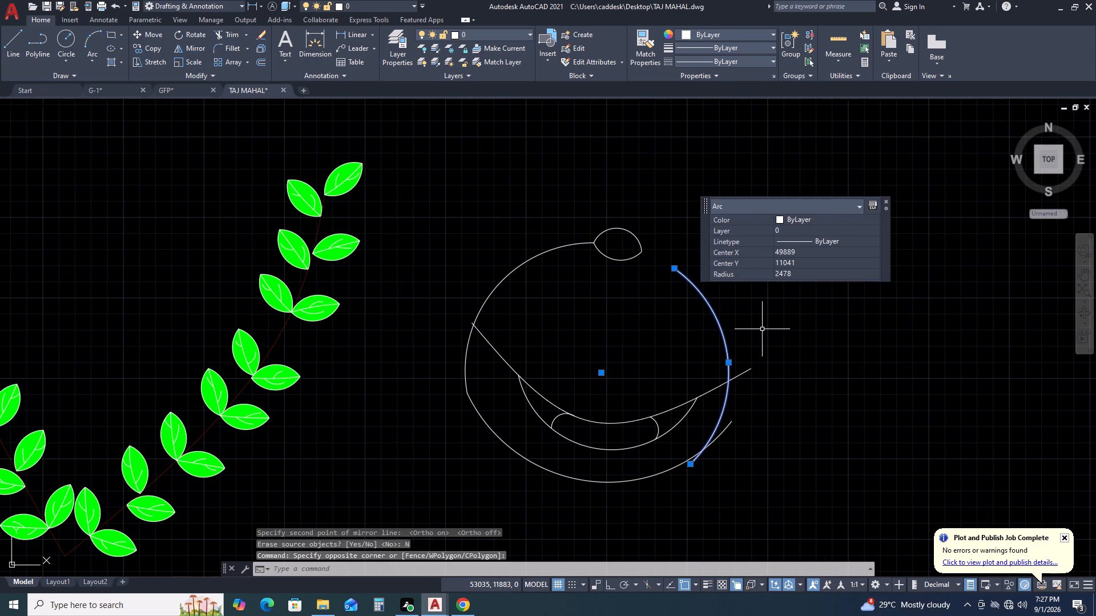
{"action": "type", "text": "RO"}
{"action": "key", "text": "space"}
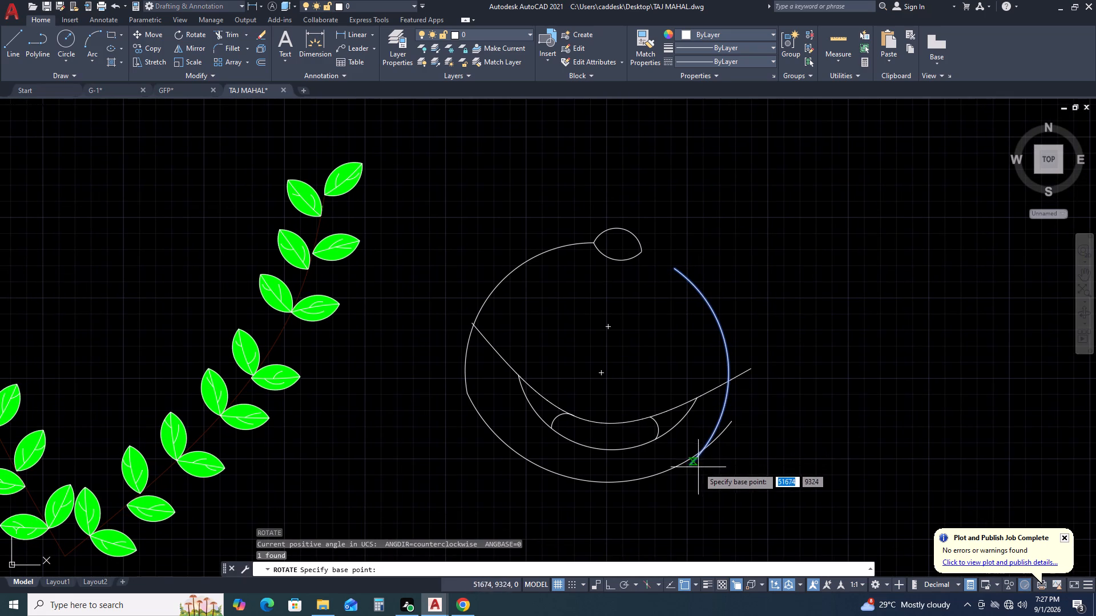
{"action": "left_click", "coordinate": [691, 465]}
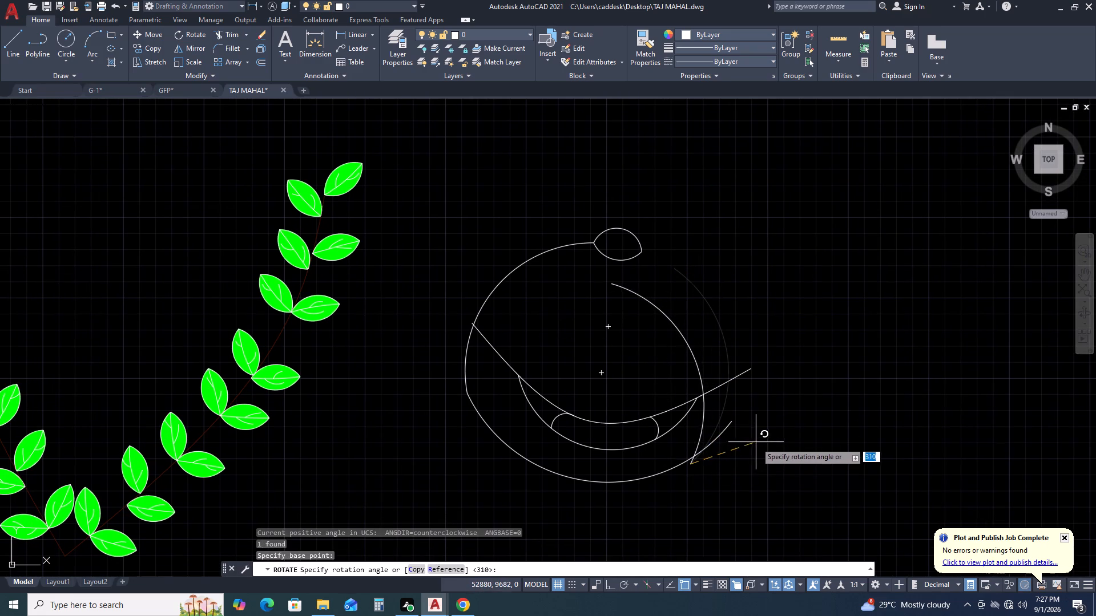
{"action": "left_click", "coordinate": [757, 442]}
Move the mirrored arc by its lower end onto the right end of the outermost lower curve.
{"action": "left_click_drag", "start_coordinate": [702, 358], "coordinate": [695, 352]}
{"action": "left_click", "coordinate": [658, 314]}
{"action": "key", "text": "m"}
{"action": "key", "text": "space"}
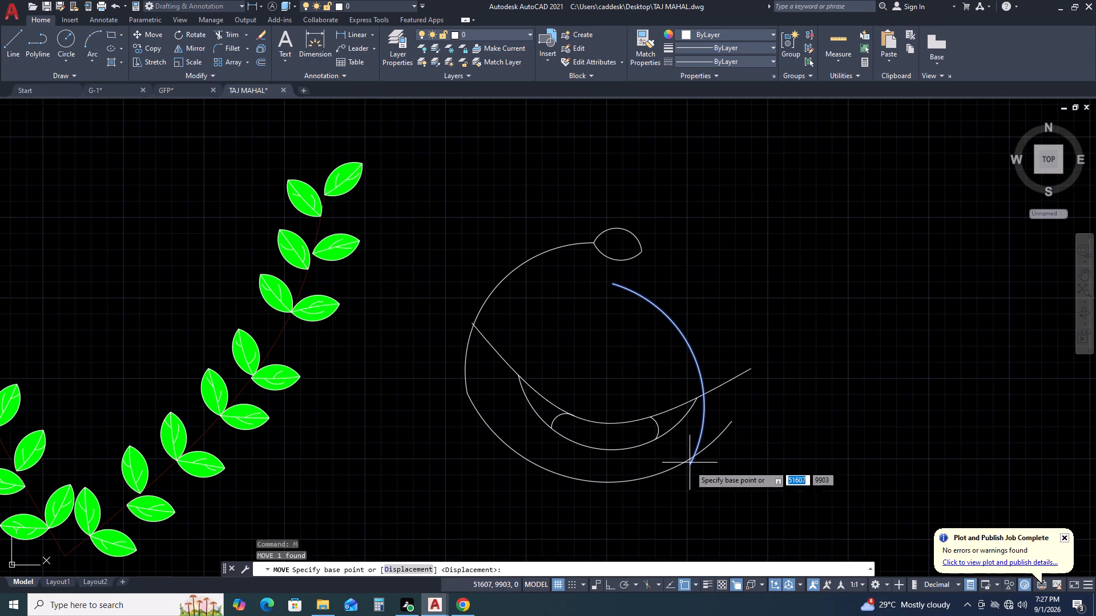
{"action": "left_click", "coordinate": [688, 466]}
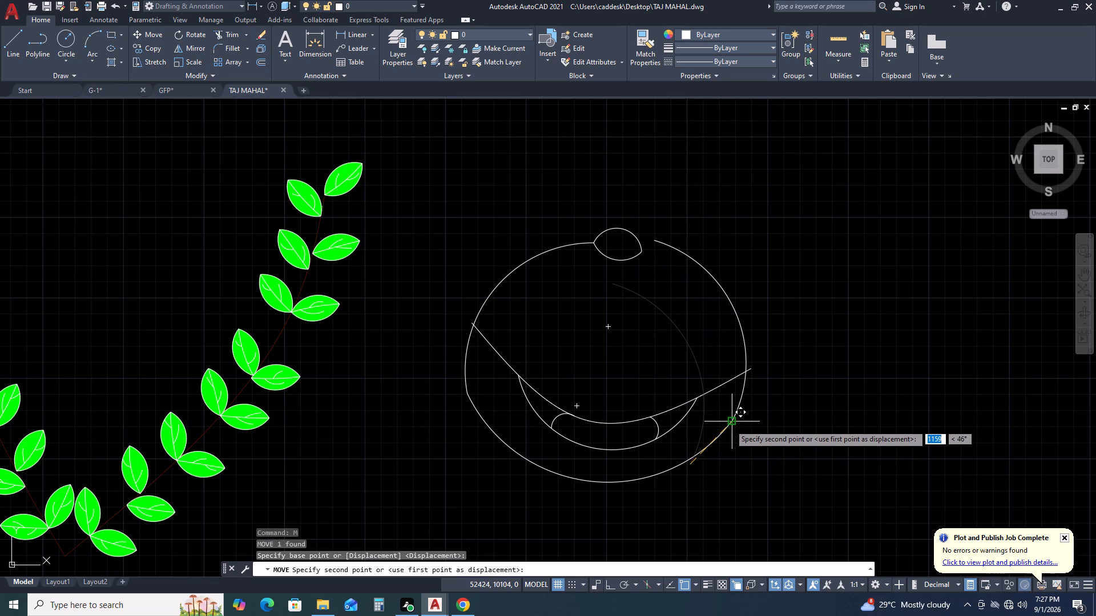
{"action": "left_click", "coordinate": [731, 424]}
Shift the right arc by its lower end slightly back along the outermost lower curve, bringing its top close to the leaf outline.
{"action": "middle_click_drag", "start_coordinate": [714, 327], "coordinate": [738, 372]}
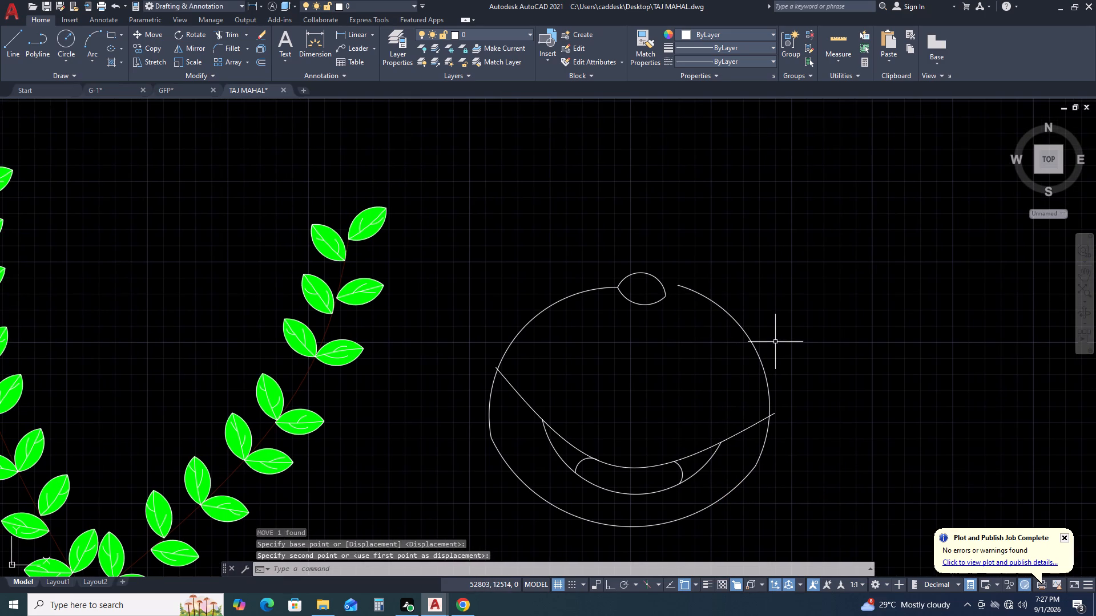
{"action": "left_click", "coordinate": [775, 339]}
{"action": "left_click", "coordinate": [706, 358]}
{"action": "key", "text": "m"}
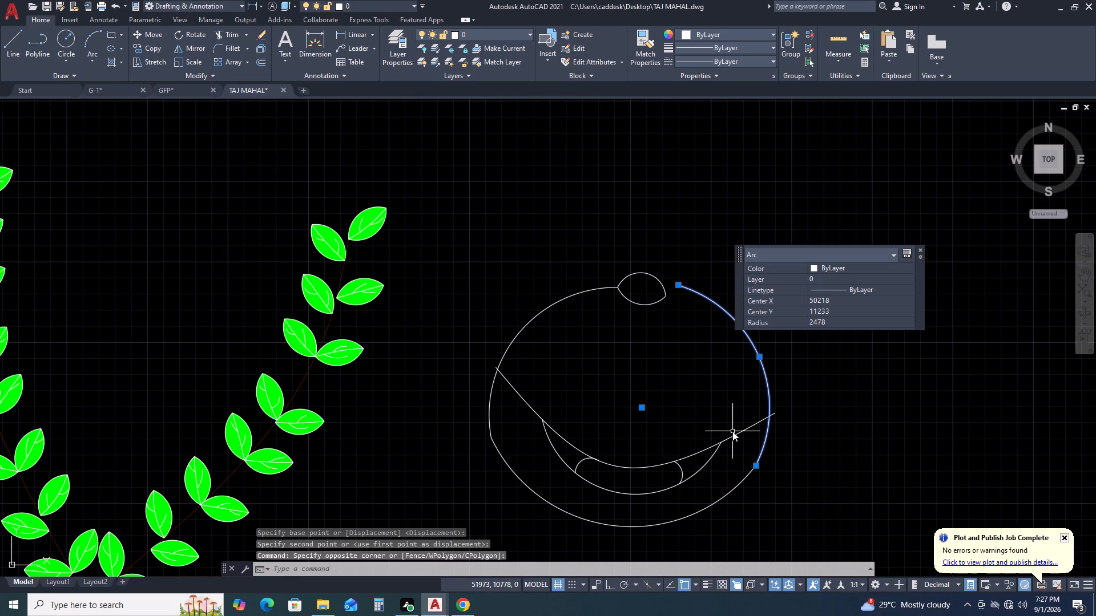
{"action": "key", "text": "space"}
{"action": "left_click", "coordinate": [756, 464]}
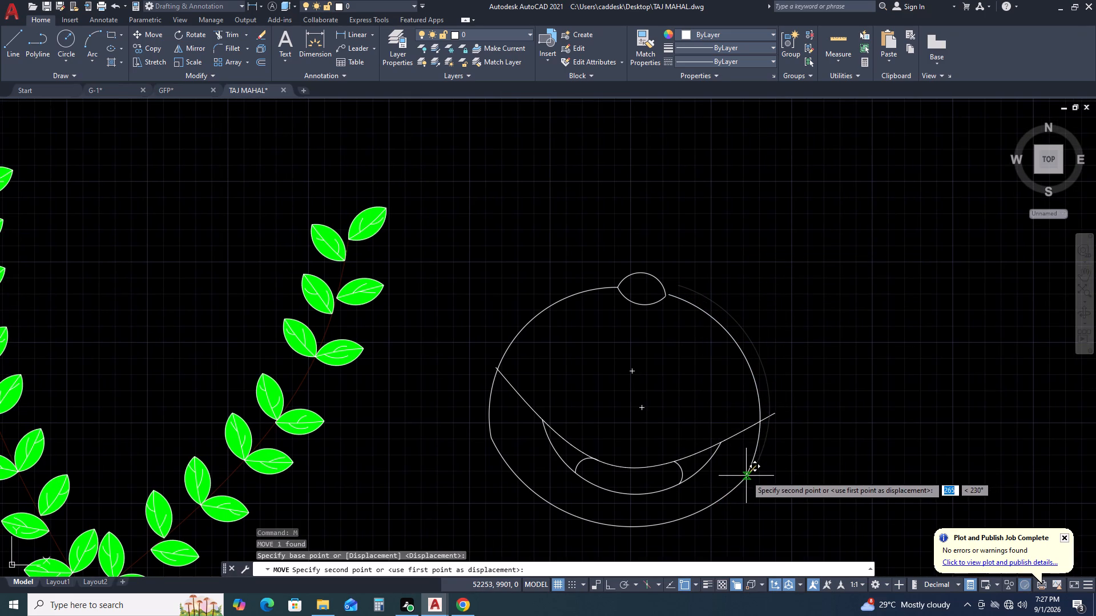
{"action": "left_click", "coordinate": [746, 476]}
Scale the rounded leaf outline up slightly from its left tip toward the right arc's upper end.
{"action": "middle_click_drag", "start_coordinate": [754, 291], "coordinate": [760, 335]}
{"action": "scroll", "coordinate": [665, 349], "scroll_direction": "up", "scroll_amount": 1}
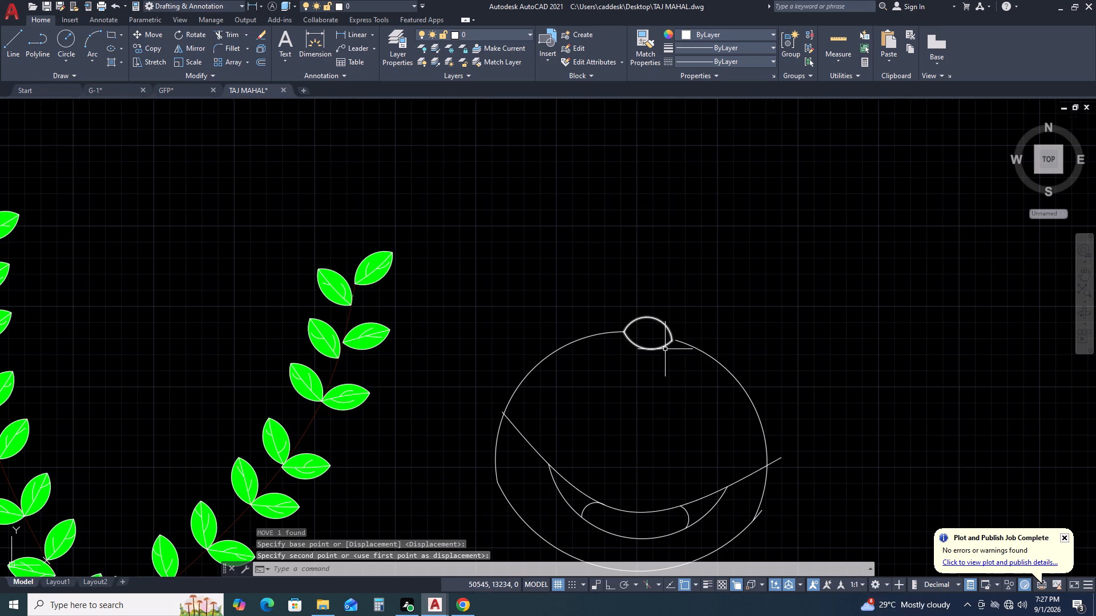
{"action": "left_click", "coordinate": [670, 358]}
{"action": "left_click", "coordinate": [650, 332]}
{"action": "type", "text": "SC"}
{"action": "key", "text": "space"}
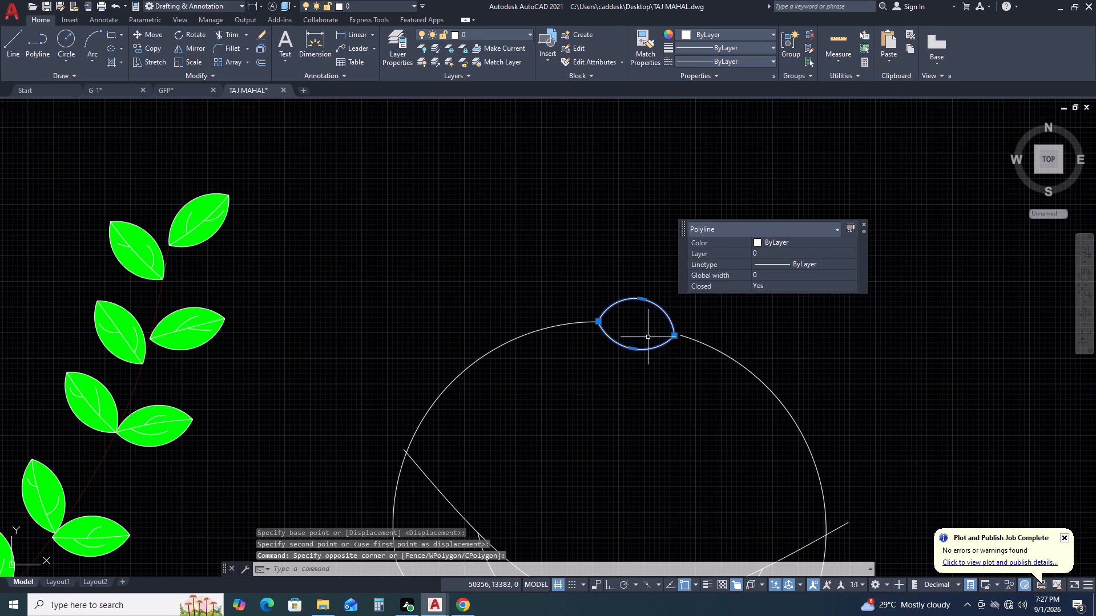
{"action": "left_click", "coordinate": [595, 321]}
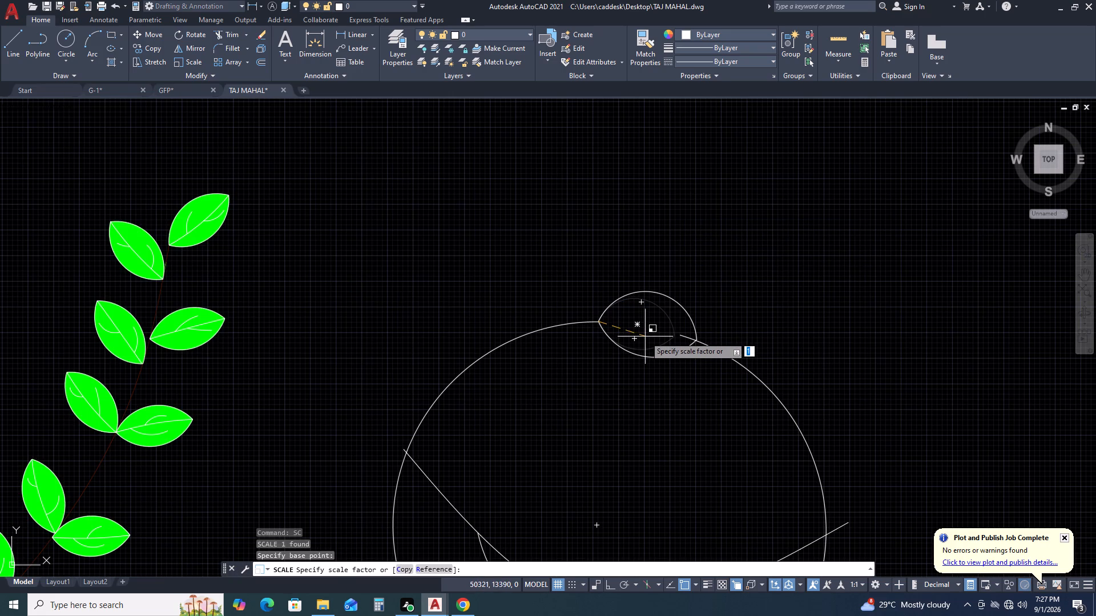
{"action": "left_click", "coordinate": [639, 337]}
Scale the leaf outline up again from its left tip so its right side overlaps the right arc's upper end.
{"action": "left_click", "coordinate": [676, 350]}
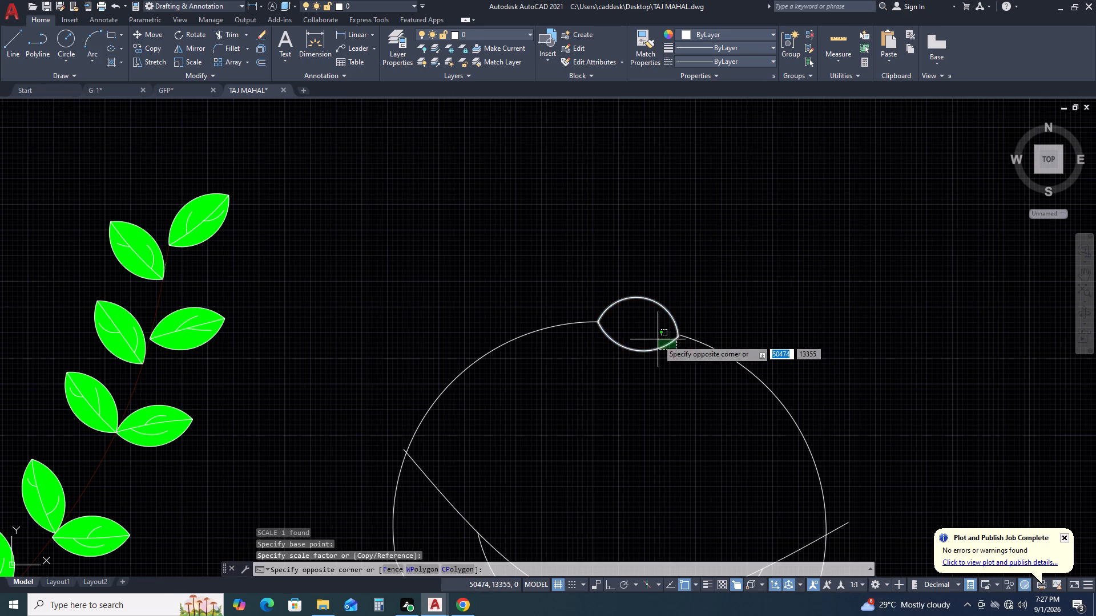
{"action": "left_click", "coordinate": [658, 339]}
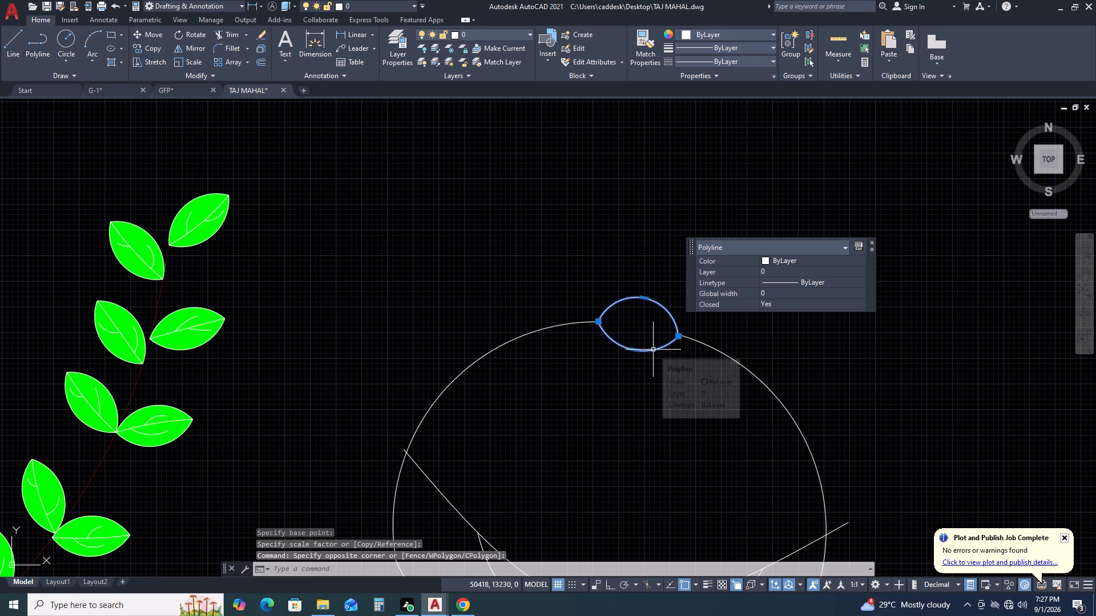
{"action": "type", "text": "SC"}
{"action": "key", "text": "space"}
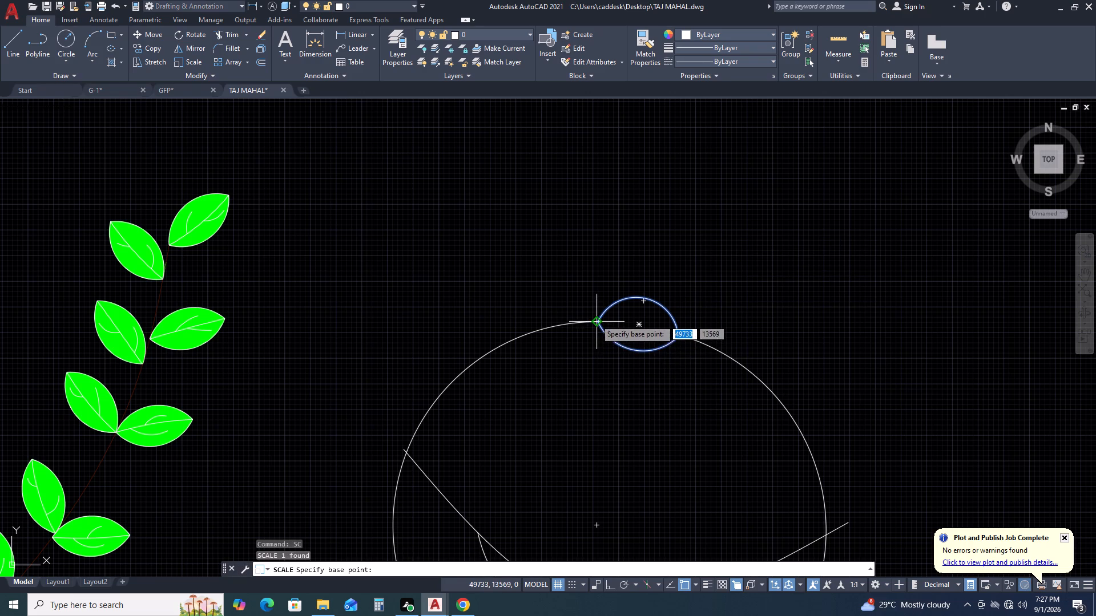
{"action": "left_click", "coordinate": [595, 319]}
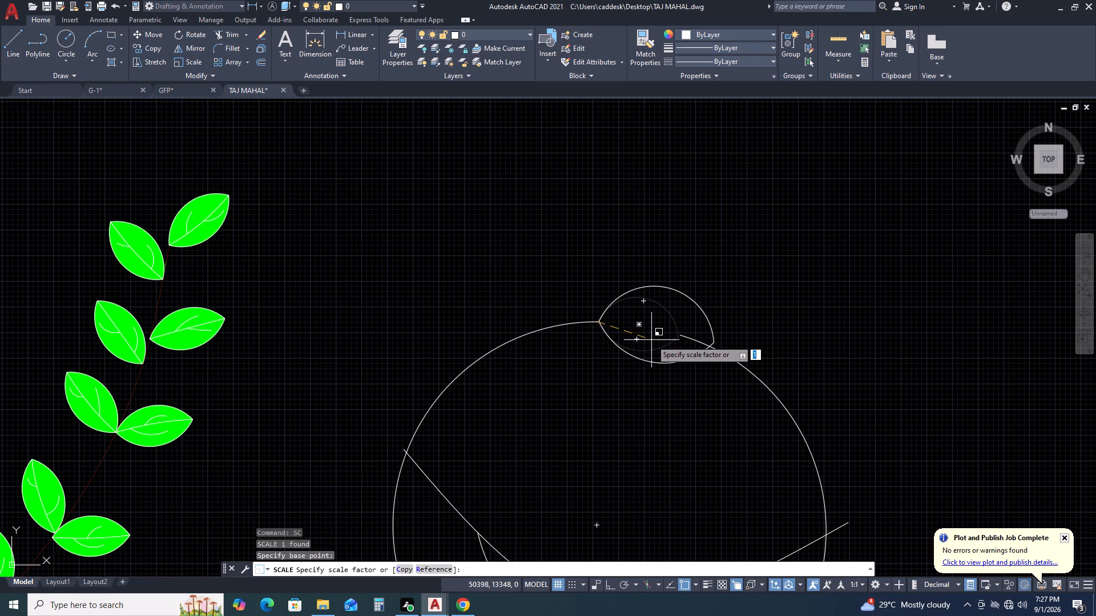
{"action": "scroll", "coordinate": [648, 334], "scroll_direction": "down", "scroll_amount": 1}
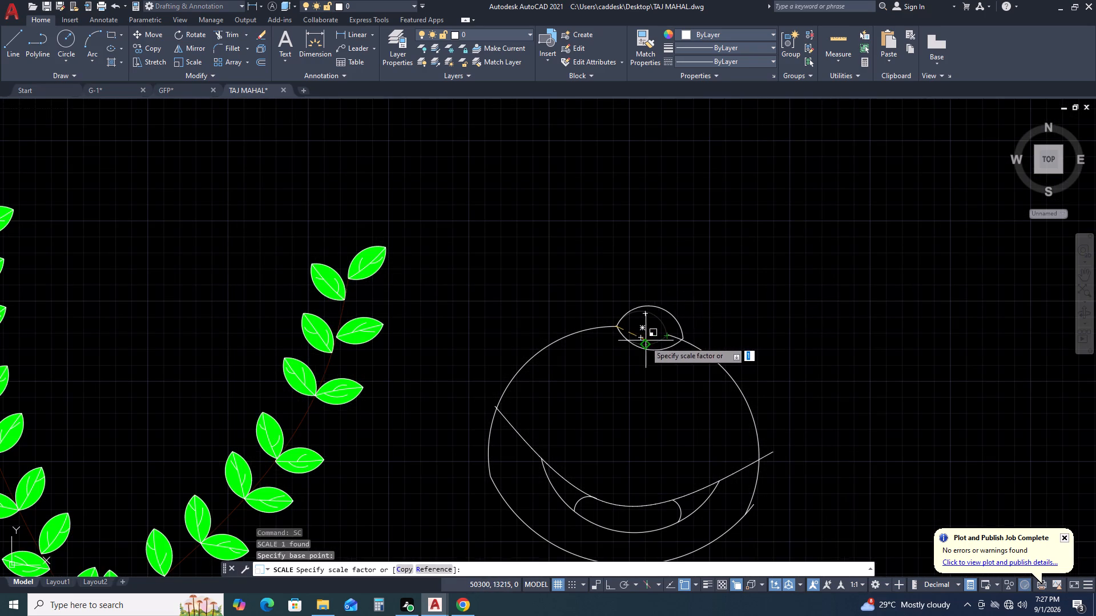
{"action": "left_click", "coordinate": [640, 342]}
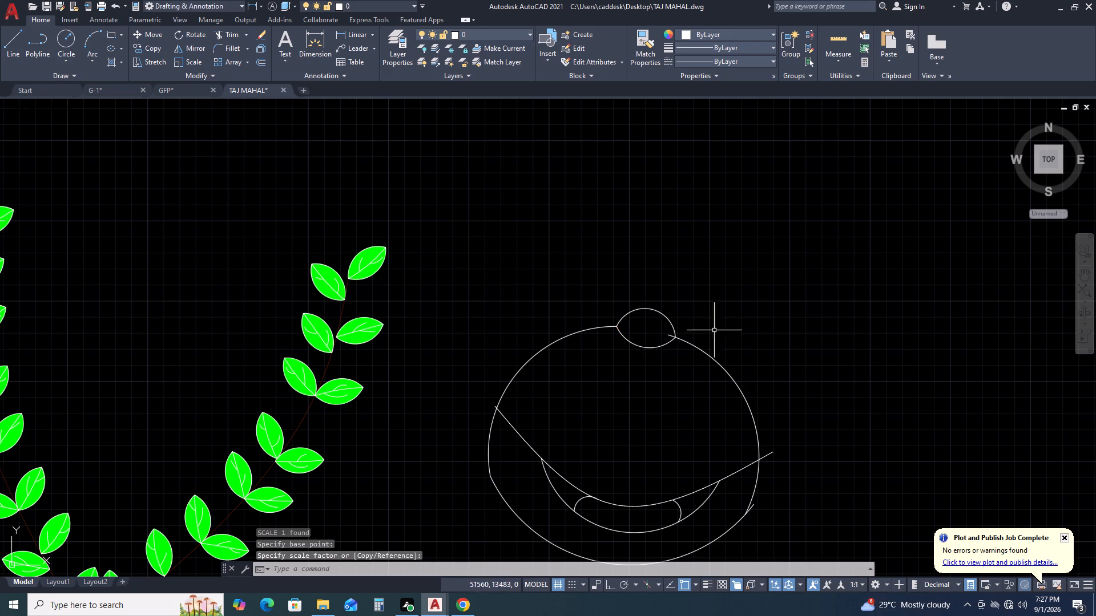
Trim the right ends of the outermost lower curve and the upper crescent curve where they extend past the right arc.
{"action": "middle_click_drag", "start_coordinate": [784, 313], "coordinate": [787, 250]}
{"action": "key", "text": "t"}
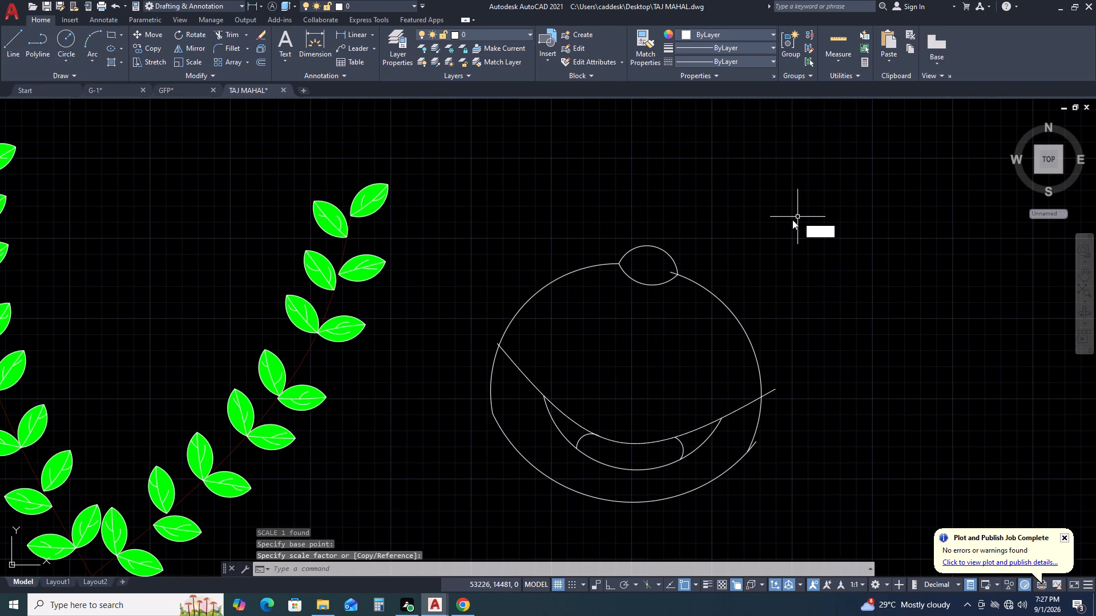
{"action": "key", "text": "r"}
{"action": "key", "text": "space"}
{"action": "scroll", "coordinate": [758, 433], "scroll_direction": "up", "scroll_amount": 3}
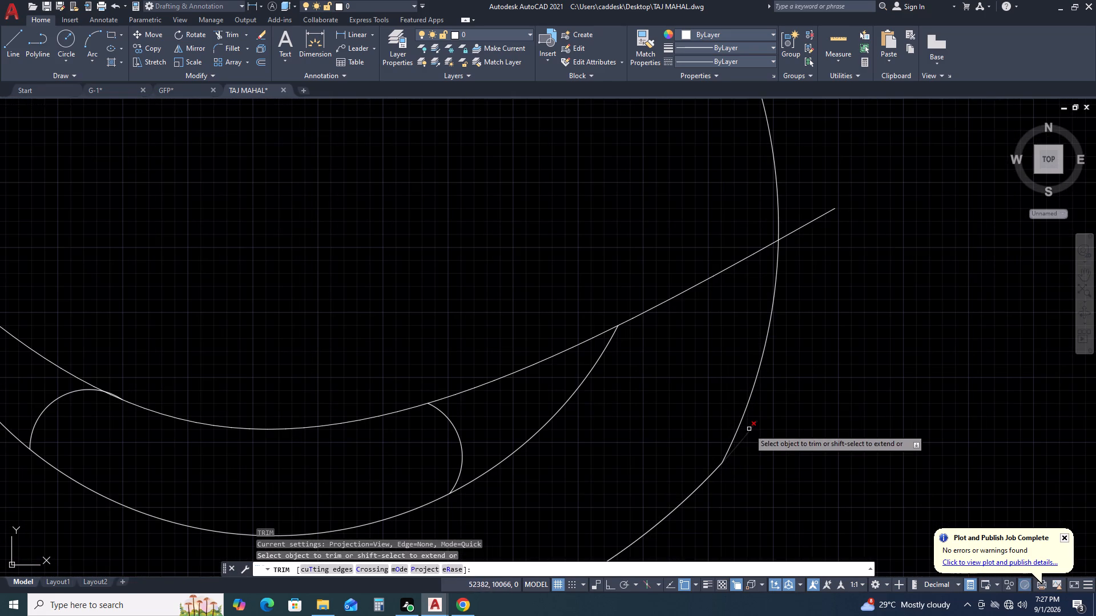
{"action": "left_click", "coordinate": [749, 429]}
{"action": "left_click", "coordinate": [819, 204]}
{"action": "left_click", "coordinate": [829, 268]}
Trim the right arc's end inside the leaf outline and the crescent curve's left end beyond the left arc.
{"action": "scroll", "coordinate": [831, 272], "scroll_direction": "down", "scroll_amount": 5}
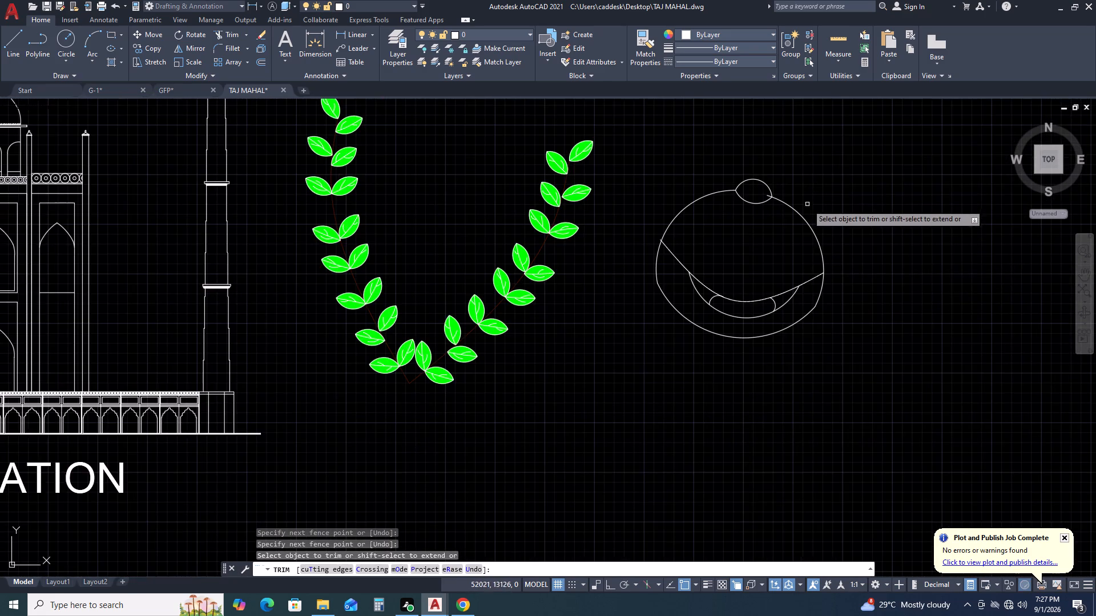
{"action": "scroll", "coordinate": [795, 198], "scroll_direction": "up", "scroll_amount": 2}
{"action": "left_click", "coordinate": [740, 196]}
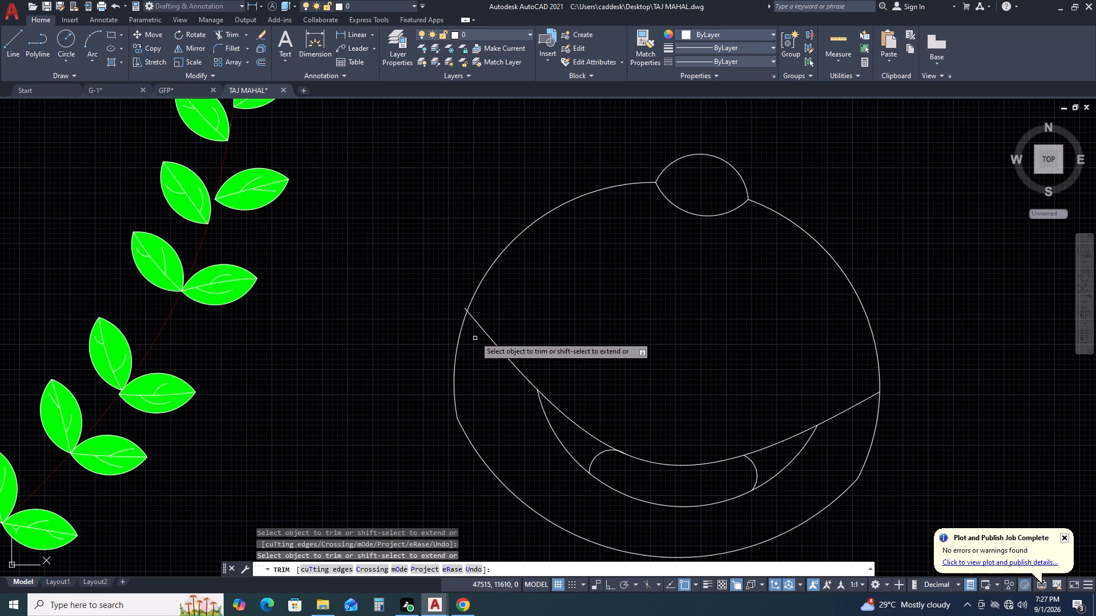
{"action": "scroll", "coordinate": [495, 295], "scroll_direction": "up", "scroll_amount": 2}
{"action": "left_click", "coordinate": [416, 328]}
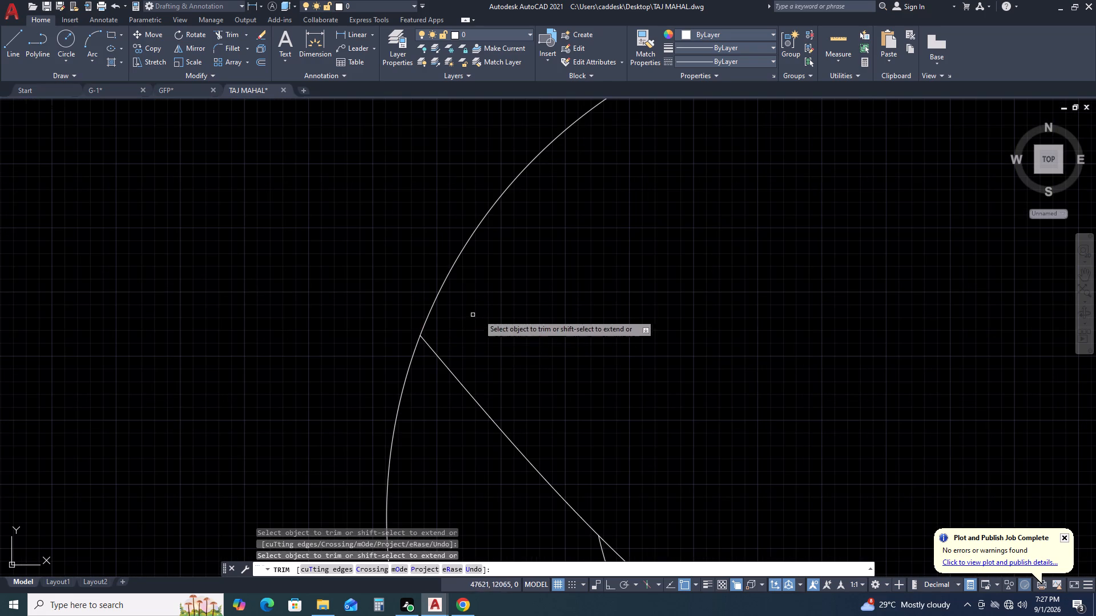
{"action": "scroll", "coordinate": [495, 308], "scroll_direction": "down", "scroll_amount": 2}
{"action": "key", "text": "Escape"}
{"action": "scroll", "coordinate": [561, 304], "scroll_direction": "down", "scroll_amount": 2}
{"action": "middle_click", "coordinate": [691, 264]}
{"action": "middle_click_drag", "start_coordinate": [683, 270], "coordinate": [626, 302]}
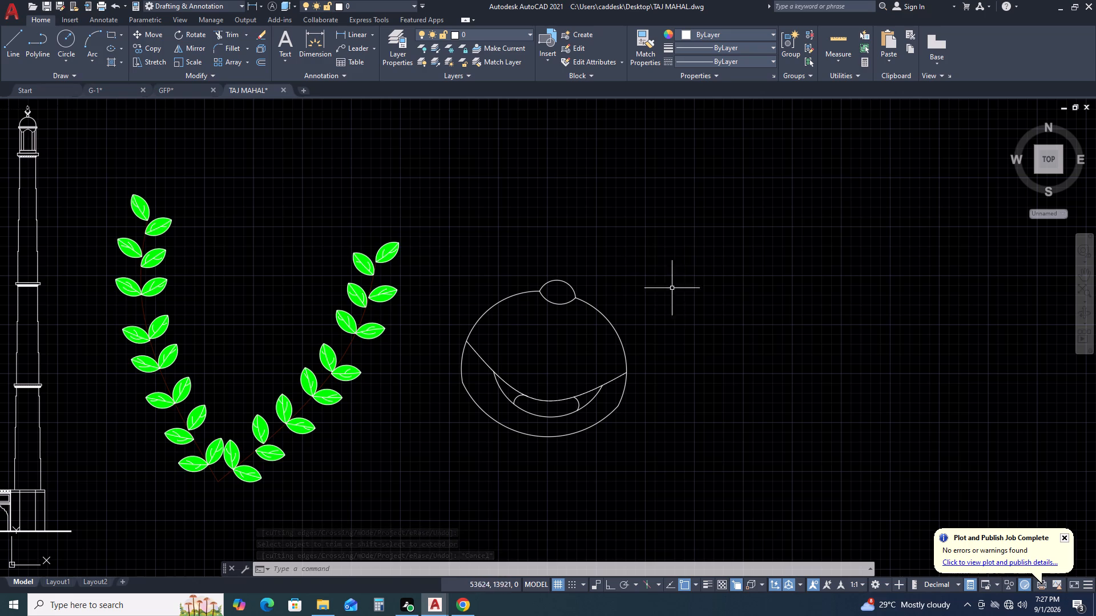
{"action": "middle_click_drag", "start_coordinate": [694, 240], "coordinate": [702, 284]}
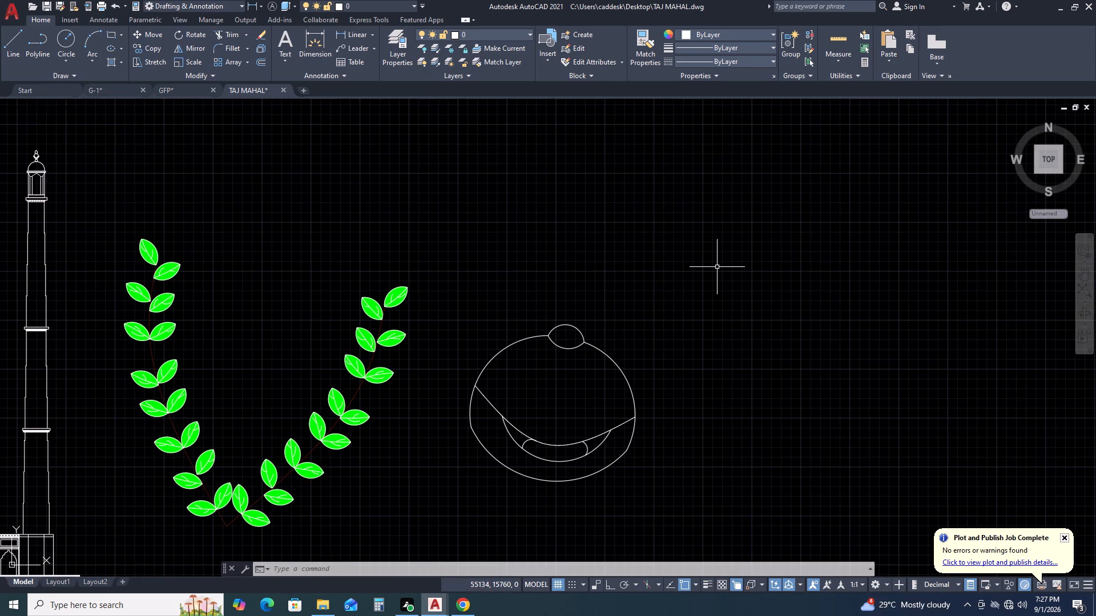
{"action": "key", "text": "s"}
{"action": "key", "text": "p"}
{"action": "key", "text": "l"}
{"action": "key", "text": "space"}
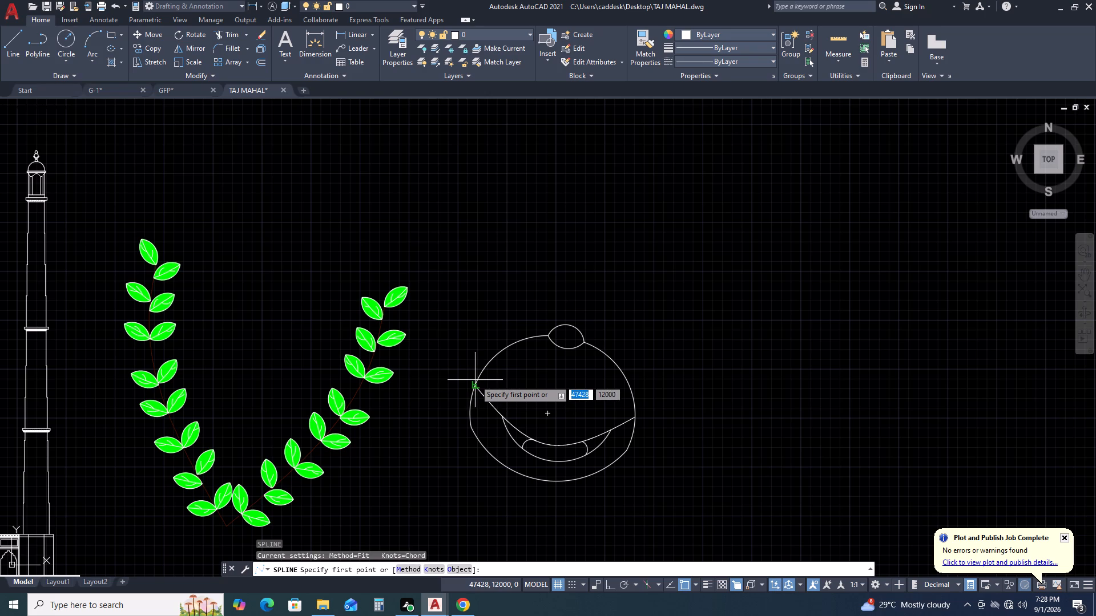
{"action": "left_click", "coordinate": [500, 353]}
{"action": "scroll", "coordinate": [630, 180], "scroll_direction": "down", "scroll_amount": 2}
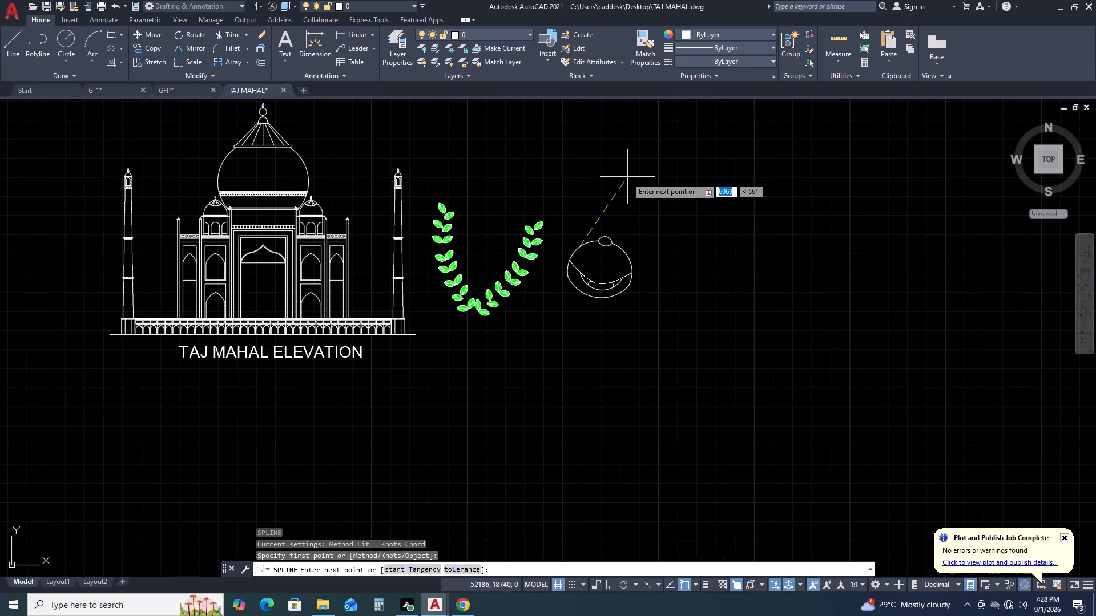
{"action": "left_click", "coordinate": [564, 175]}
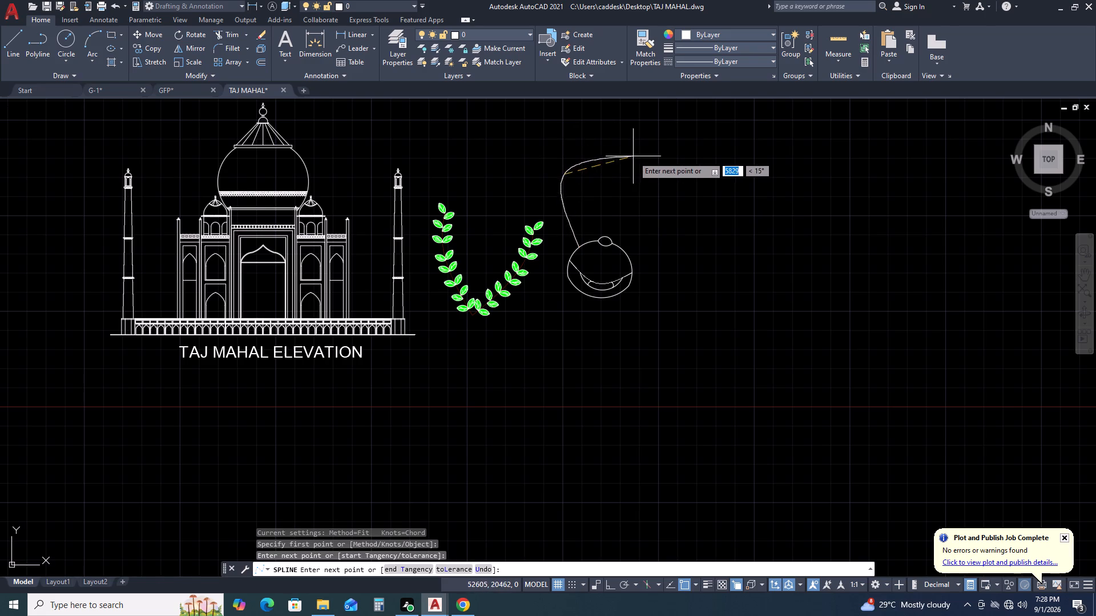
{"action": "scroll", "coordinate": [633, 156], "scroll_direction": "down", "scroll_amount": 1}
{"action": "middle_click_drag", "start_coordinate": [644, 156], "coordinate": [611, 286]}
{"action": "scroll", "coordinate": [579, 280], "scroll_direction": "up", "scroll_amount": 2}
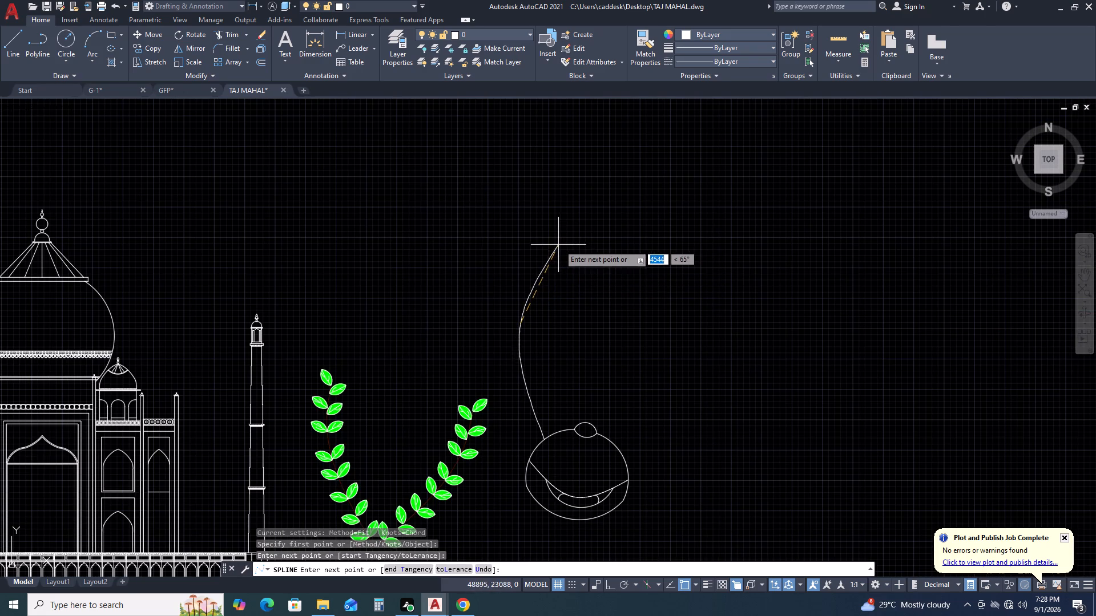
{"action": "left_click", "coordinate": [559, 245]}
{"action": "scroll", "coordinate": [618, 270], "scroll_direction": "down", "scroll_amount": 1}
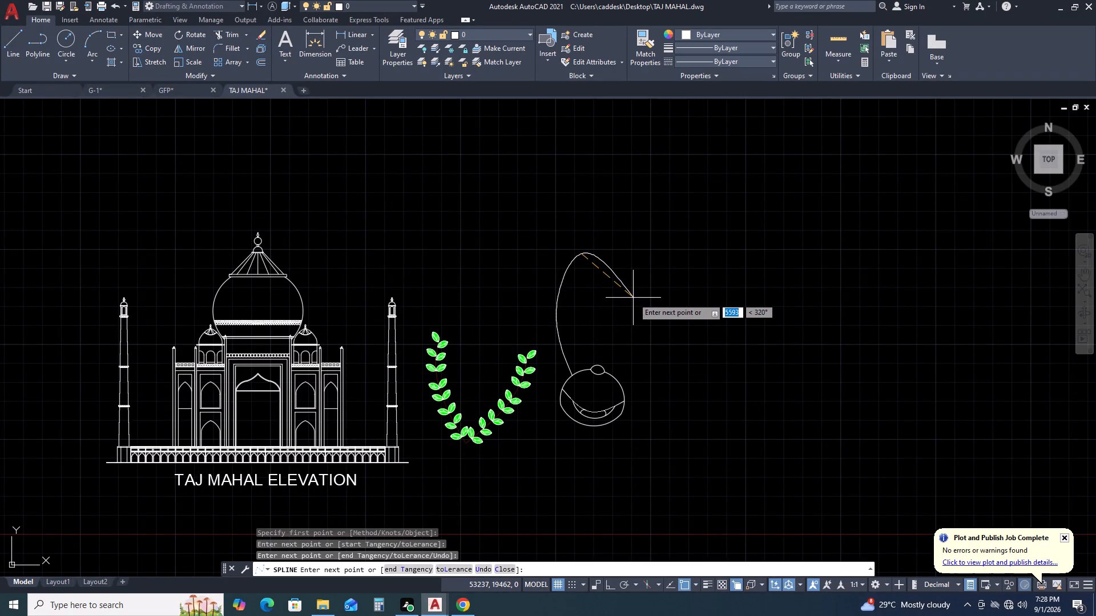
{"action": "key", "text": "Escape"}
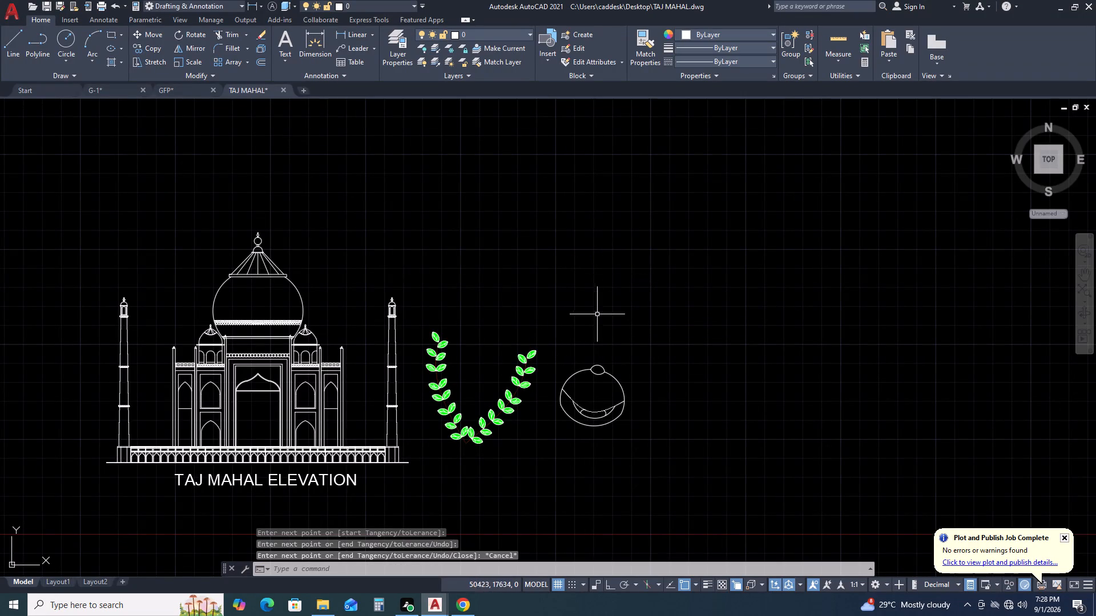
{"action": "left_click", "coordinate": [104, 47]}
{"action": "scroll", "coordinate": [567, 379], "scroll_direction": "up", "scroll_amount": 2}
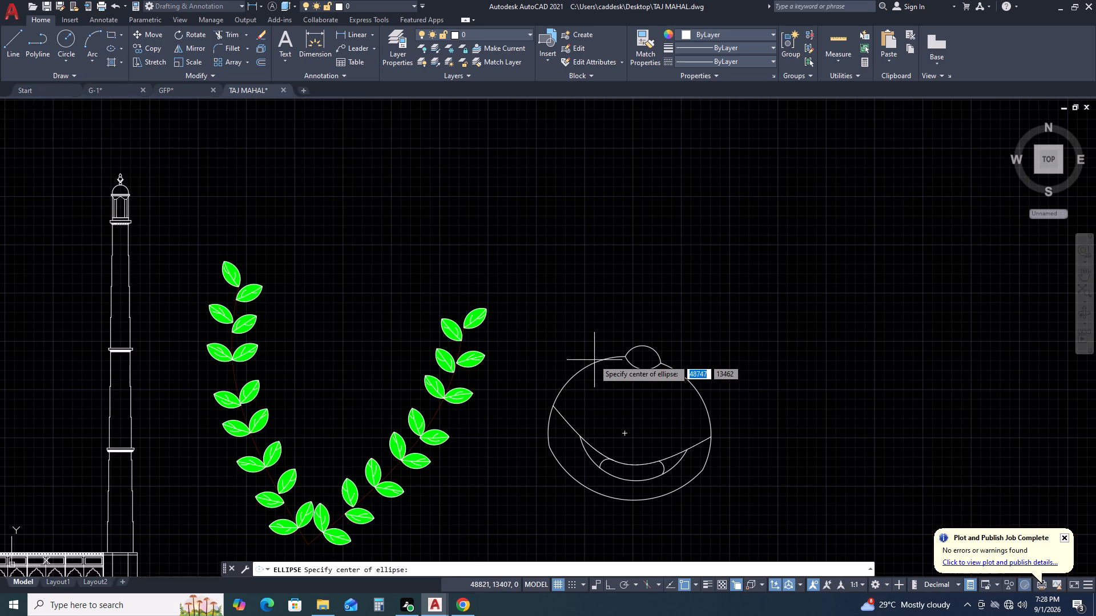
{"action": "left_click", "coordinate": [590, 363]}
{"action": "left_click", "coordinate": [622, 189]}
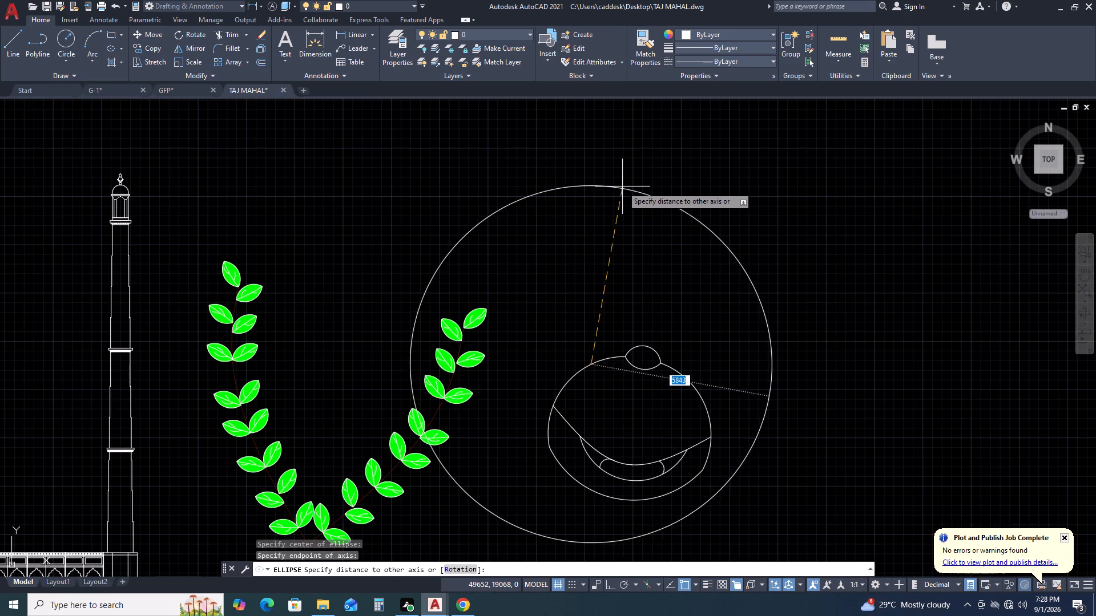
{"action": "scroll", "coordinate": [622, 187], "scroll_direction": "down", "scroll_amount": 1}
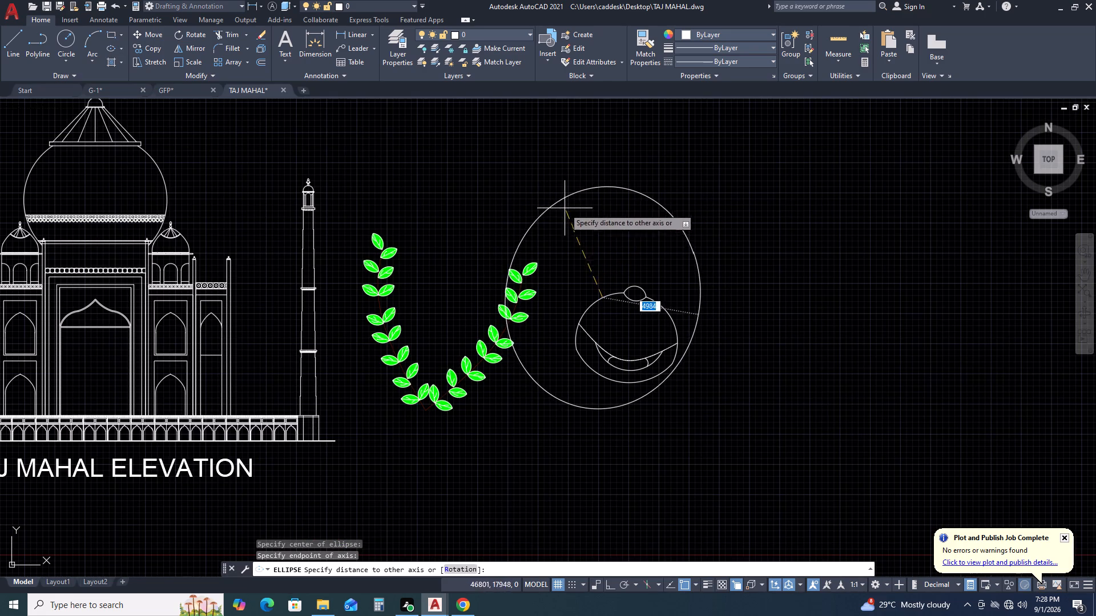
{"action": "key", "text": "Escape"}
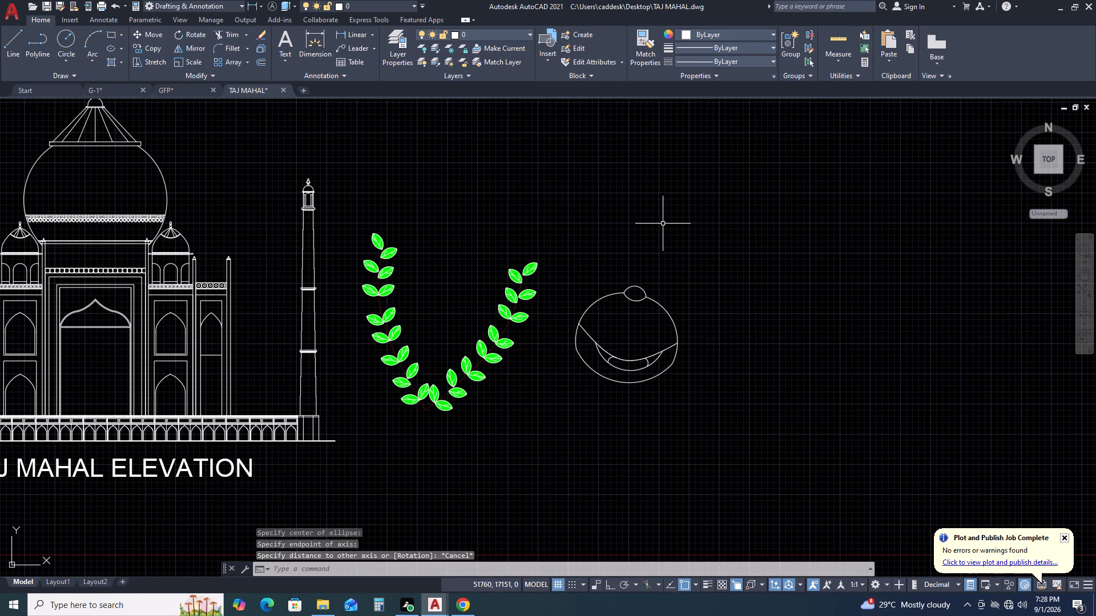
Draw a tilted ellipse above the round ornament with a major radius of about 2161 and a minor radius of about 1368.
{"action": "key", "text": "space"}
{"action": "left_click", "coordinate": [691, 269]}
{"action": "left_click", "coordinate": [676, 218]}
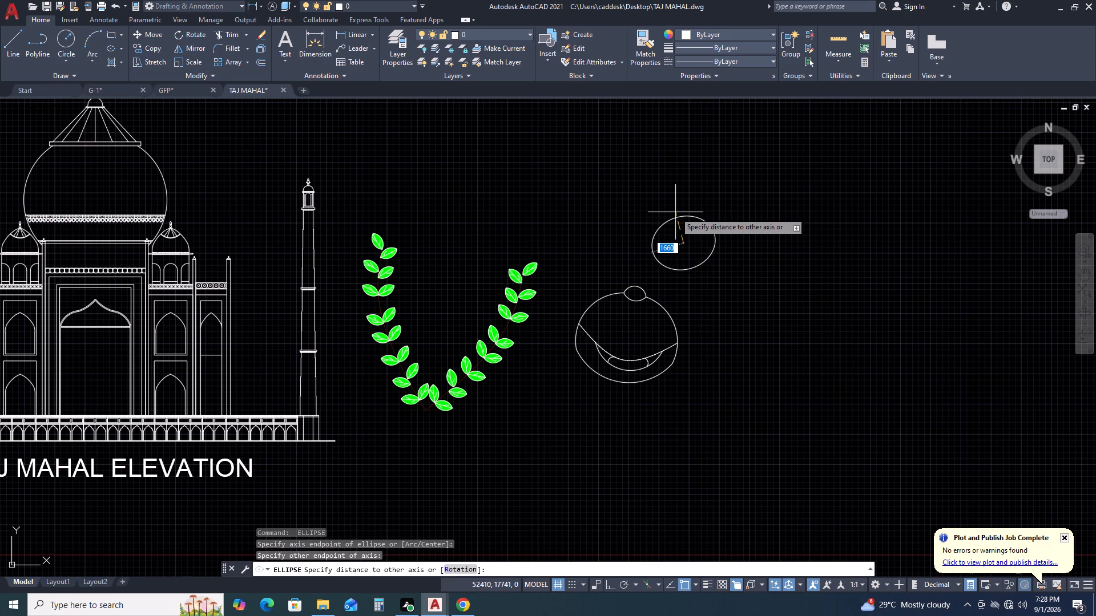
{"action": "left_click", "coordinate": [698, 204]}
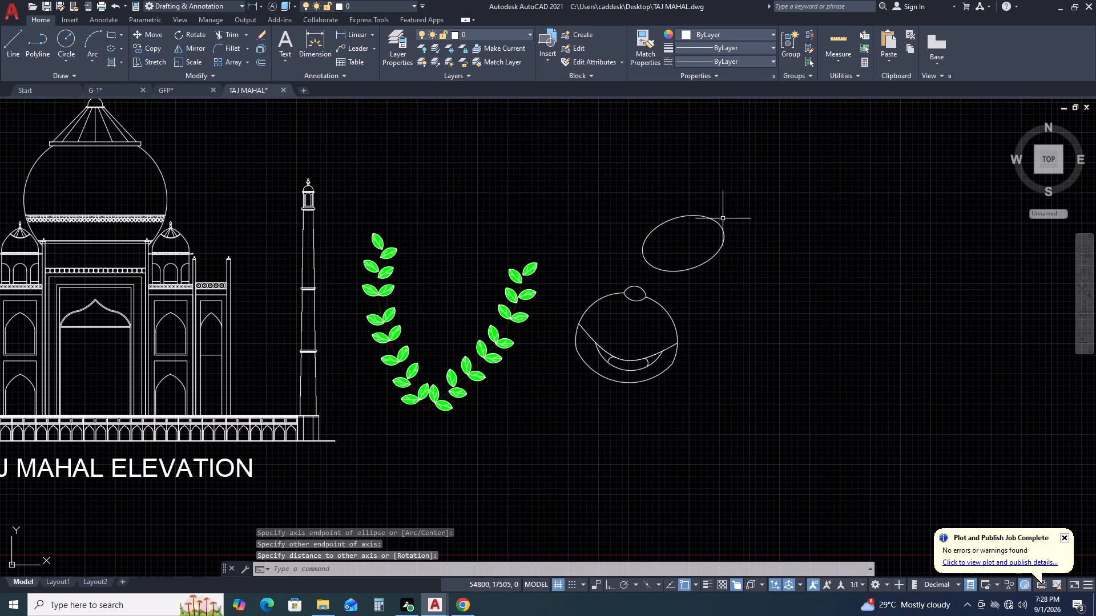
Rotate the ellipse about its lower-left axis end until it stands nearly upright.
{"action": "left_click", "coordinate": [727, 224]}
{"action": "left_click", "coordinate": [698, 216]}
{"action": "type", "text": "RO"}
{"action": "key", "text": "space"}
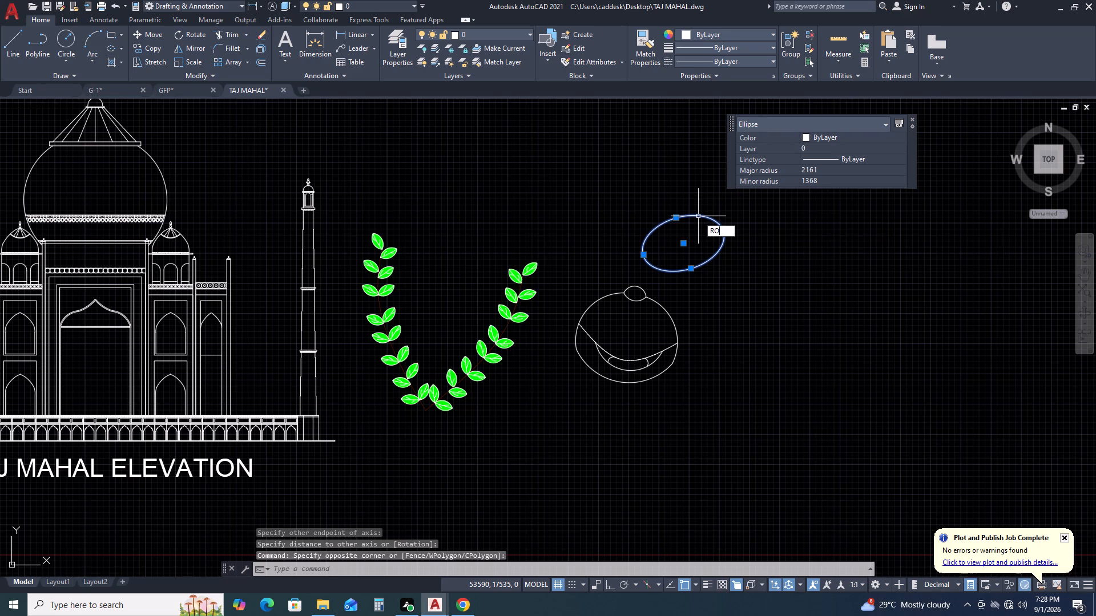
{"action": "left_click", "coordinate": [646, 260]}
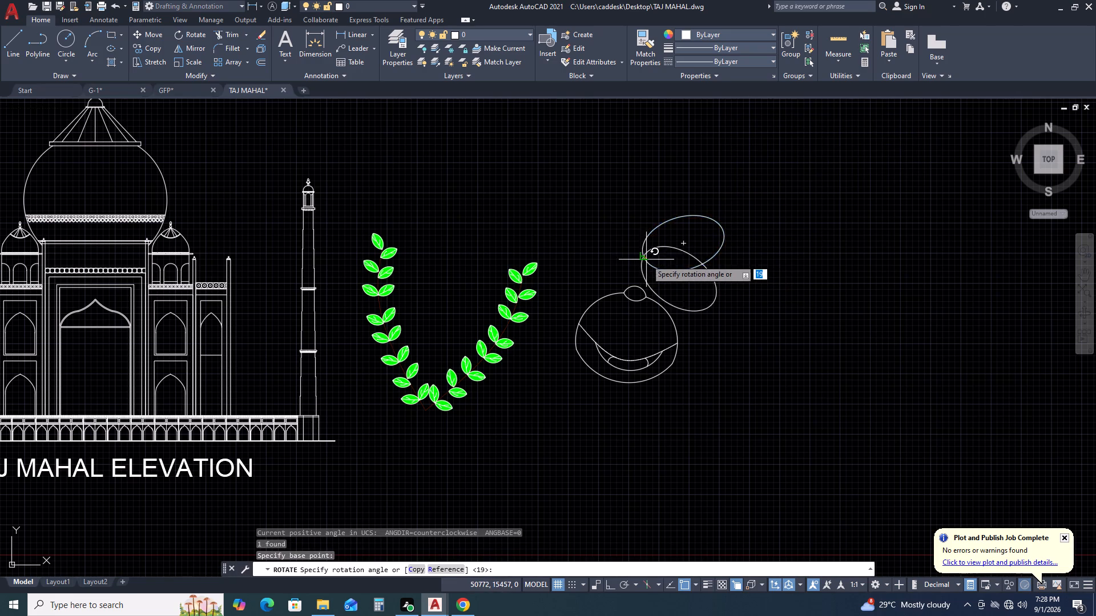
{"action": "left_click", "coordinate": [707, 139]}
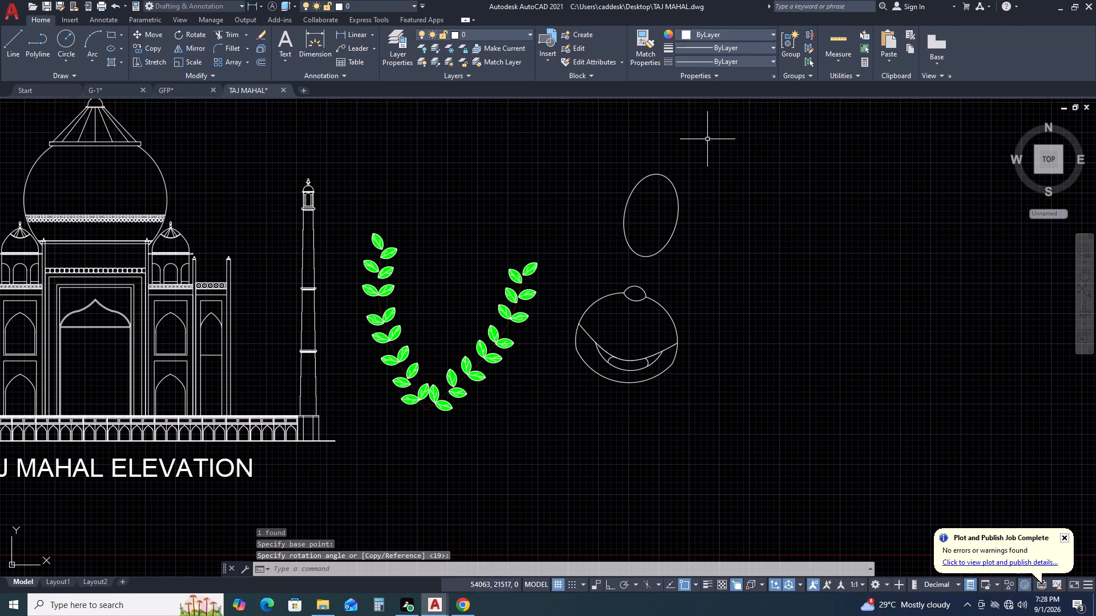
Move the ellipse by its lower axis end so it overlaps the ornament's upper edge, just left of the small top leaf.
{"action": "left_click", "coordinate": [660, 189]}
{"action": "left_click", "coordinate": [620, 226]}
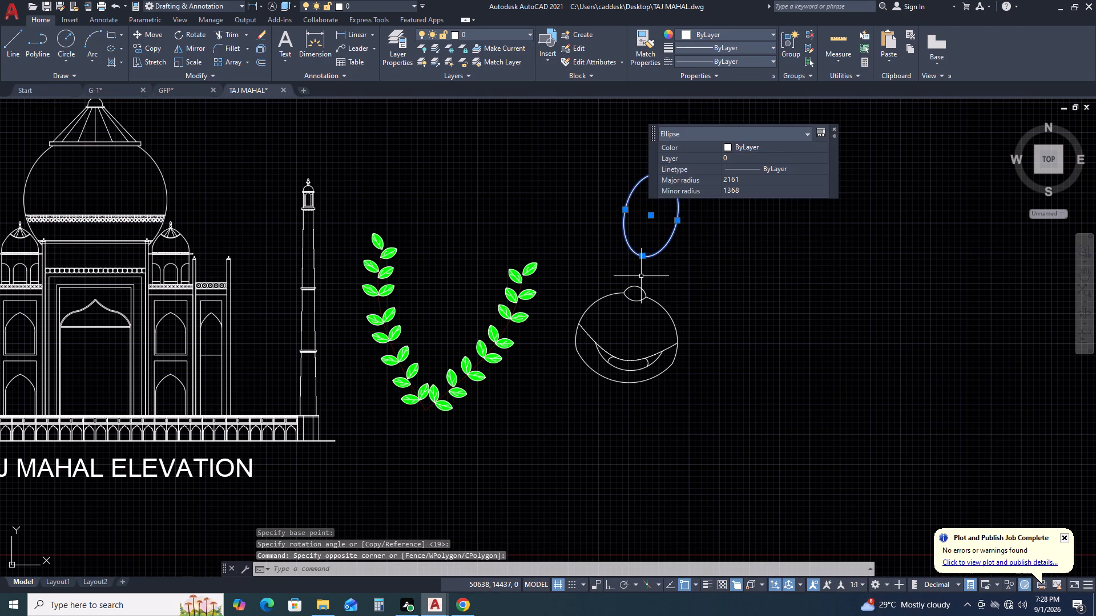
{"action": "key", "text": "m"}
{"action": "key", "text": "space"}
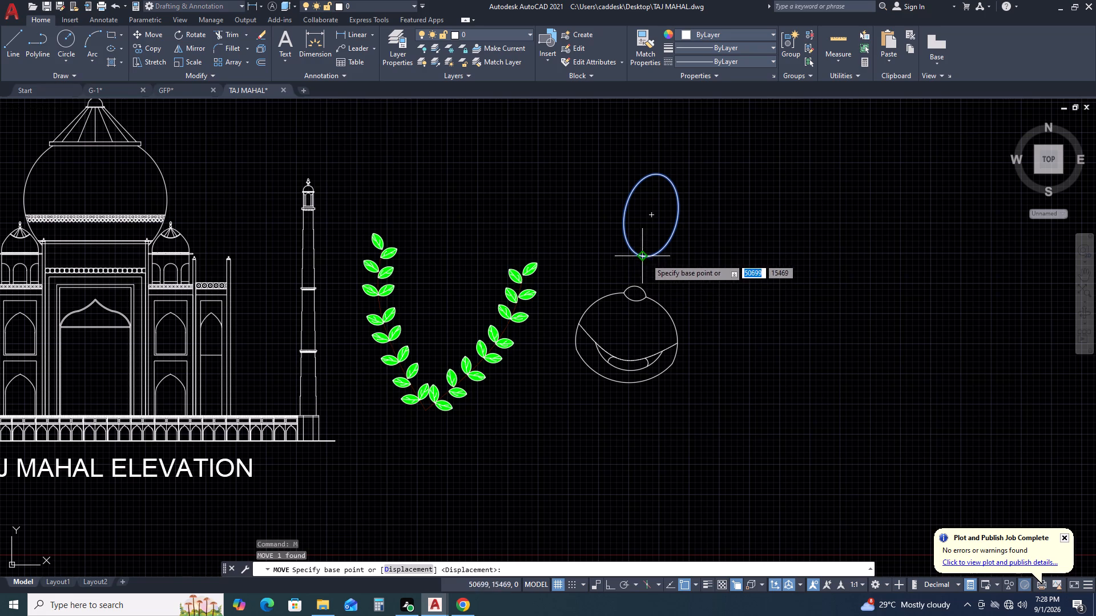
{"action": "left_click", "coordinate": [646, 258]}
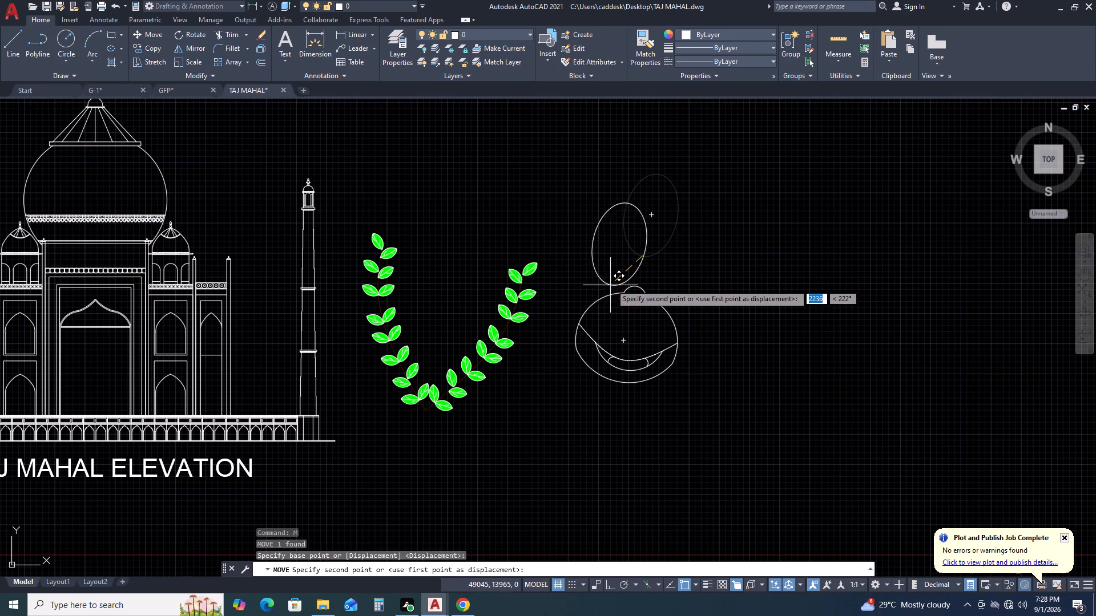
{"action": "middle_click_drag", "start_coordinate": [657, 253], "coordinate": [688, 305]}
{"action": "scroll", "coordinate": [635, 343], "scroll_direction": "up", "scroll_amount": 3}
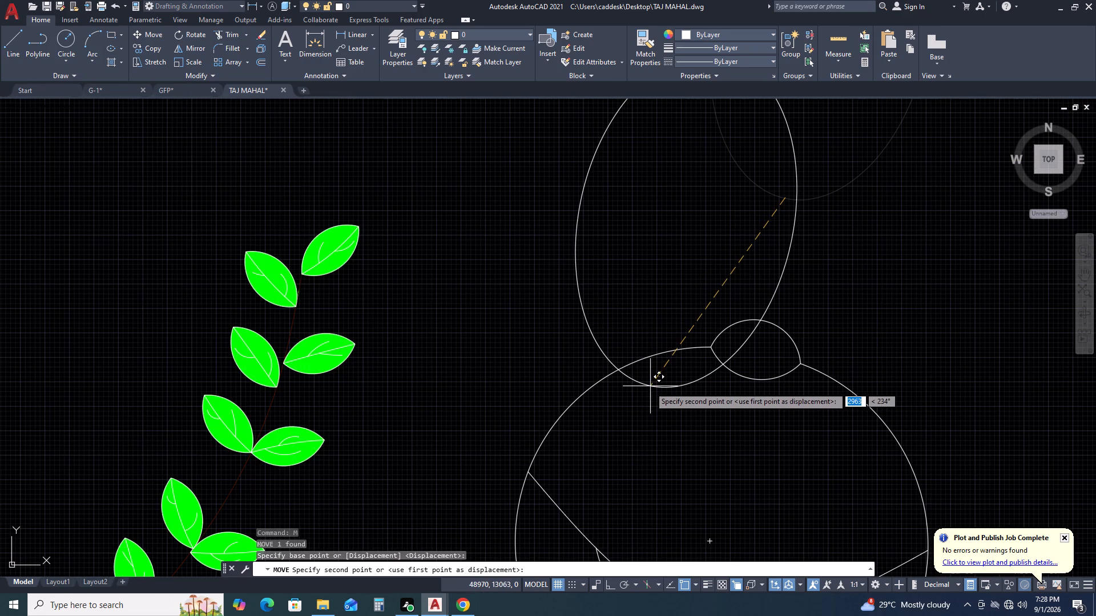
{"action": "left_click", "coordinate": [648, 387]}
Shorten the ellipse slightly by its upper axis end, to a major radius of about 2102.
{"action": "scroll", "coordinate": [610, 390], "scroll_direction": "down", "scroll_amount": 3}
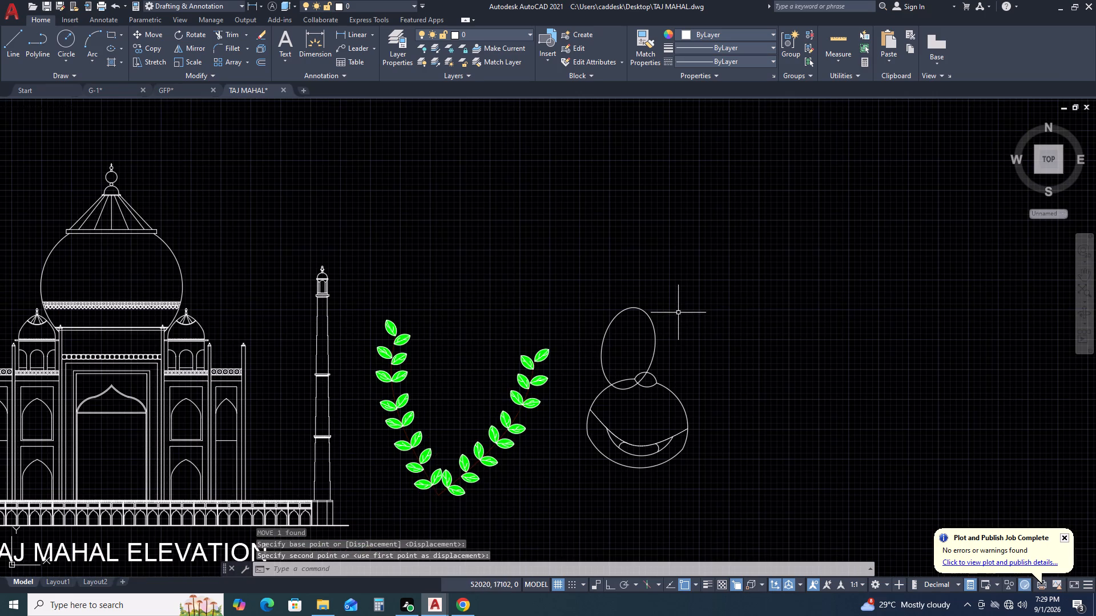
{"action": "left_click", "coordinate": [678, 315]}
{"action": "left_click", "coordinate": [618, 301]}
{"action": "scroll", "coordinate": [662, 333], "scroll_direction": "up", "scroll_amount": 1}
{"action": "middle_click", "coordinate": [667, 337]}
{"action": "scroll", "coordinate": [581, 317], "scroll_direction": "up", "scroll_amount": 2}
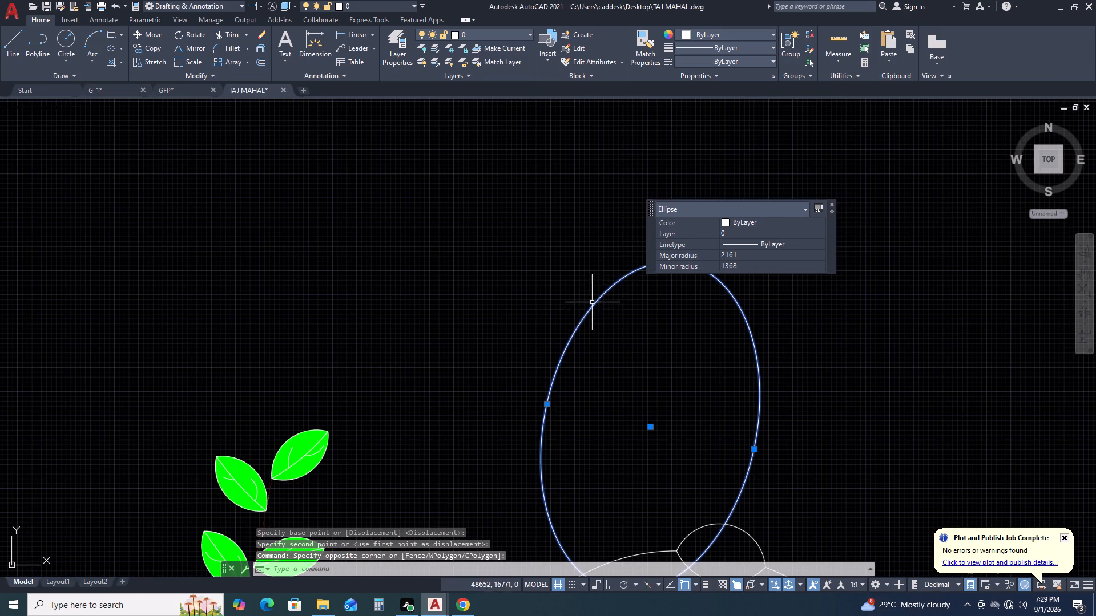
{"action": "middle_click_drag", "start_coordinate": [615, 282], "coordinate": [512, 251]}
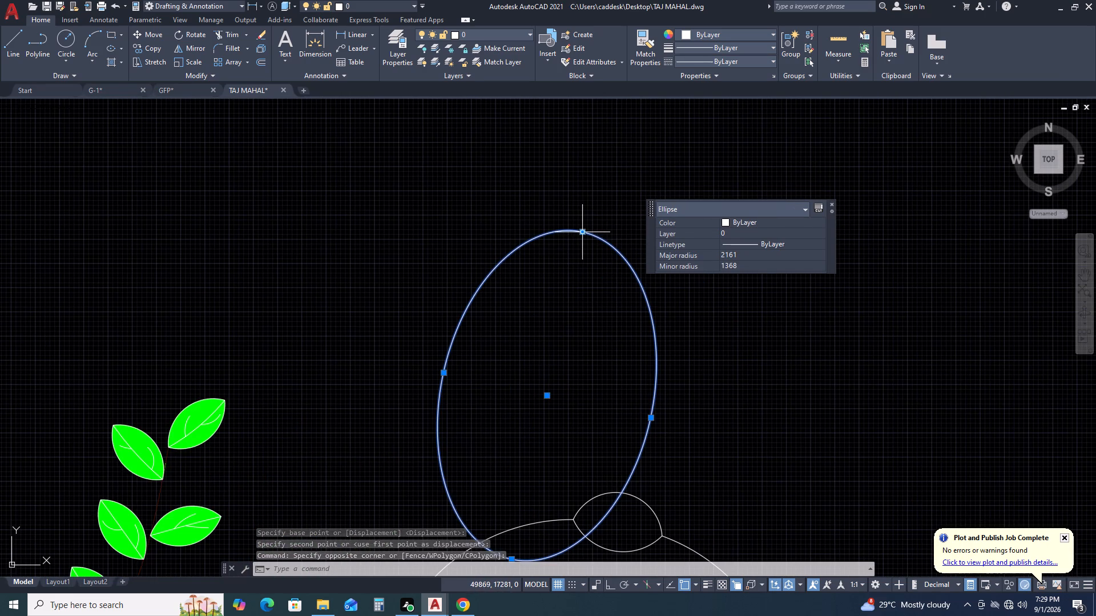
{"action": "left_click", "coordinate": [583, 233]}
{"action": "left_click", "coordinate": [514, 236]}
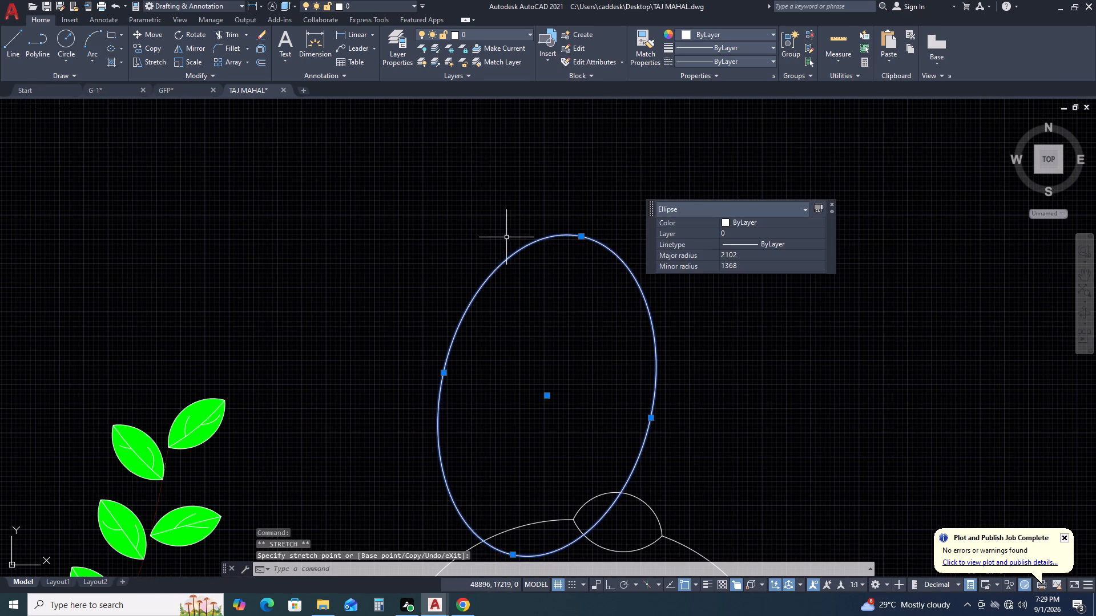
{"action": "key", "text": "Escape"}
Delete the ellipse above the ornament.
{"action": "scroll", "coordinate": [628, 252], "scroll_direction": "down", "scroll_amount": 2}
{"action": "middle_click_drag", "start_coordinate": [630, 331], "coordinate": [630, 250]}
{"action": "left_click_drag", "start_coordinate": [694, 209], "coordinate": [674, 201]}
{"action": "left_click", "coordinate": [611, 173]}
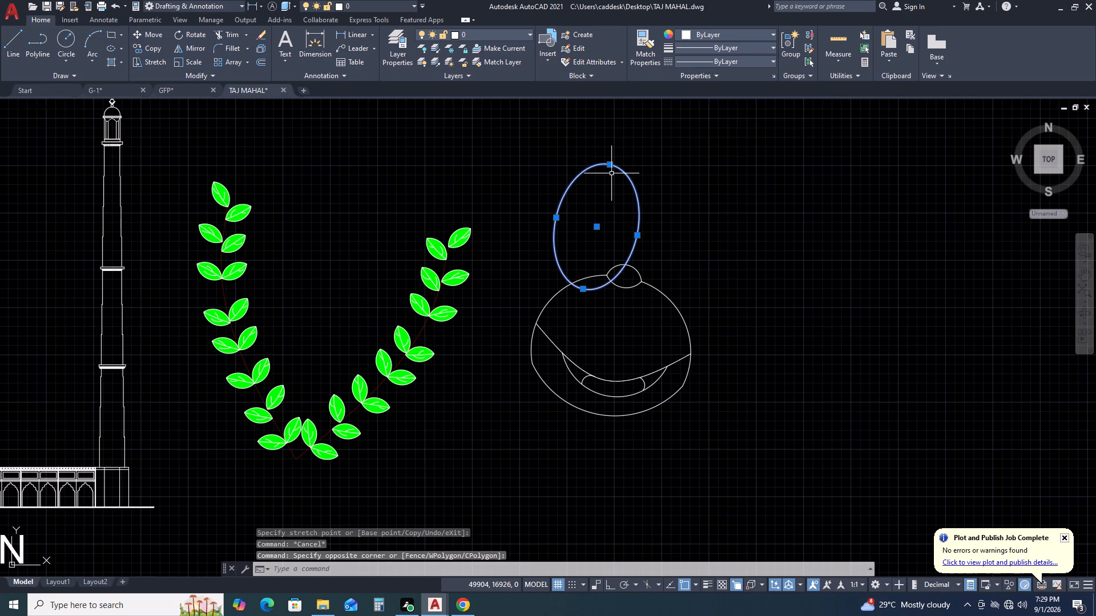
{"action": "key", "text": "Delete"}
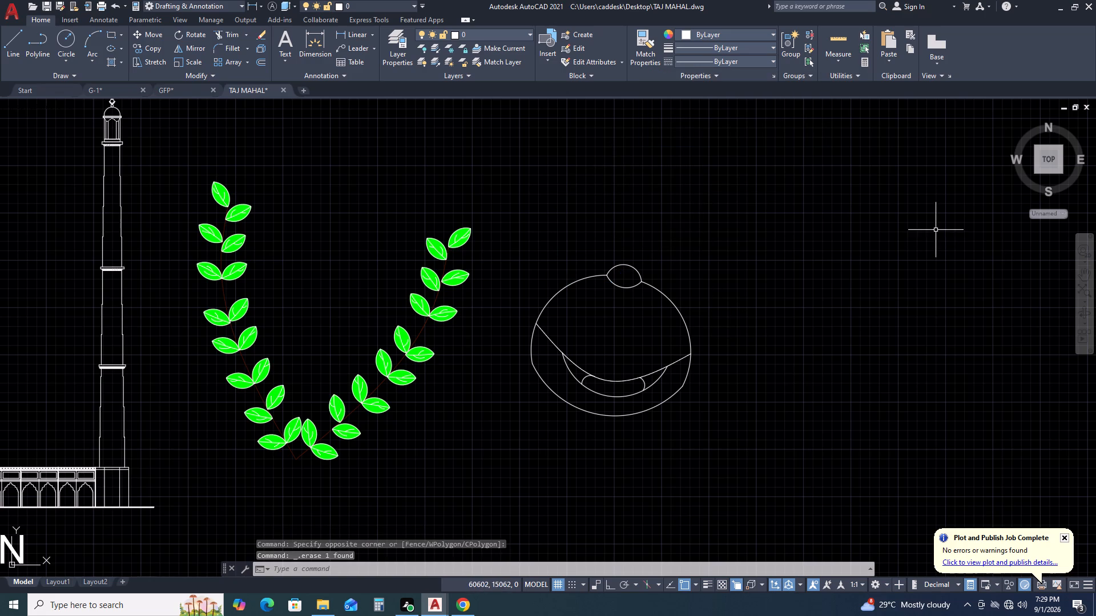
Draw a two-arc polyline from the ornament's upper-left edge, bulging right and upward, with its top curling back down to the left.
{"action": "middle_click_drag", "start_coordinate": [910, 252], "coordinate": [874, 294]}
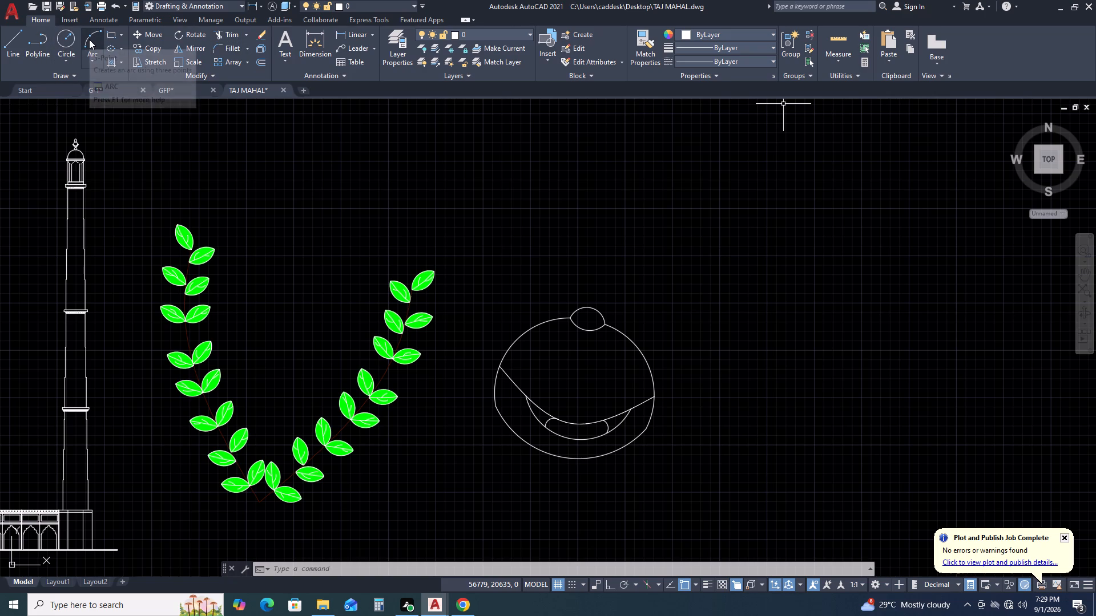
{"action": "left_click", "coordinate": [41, 51]}
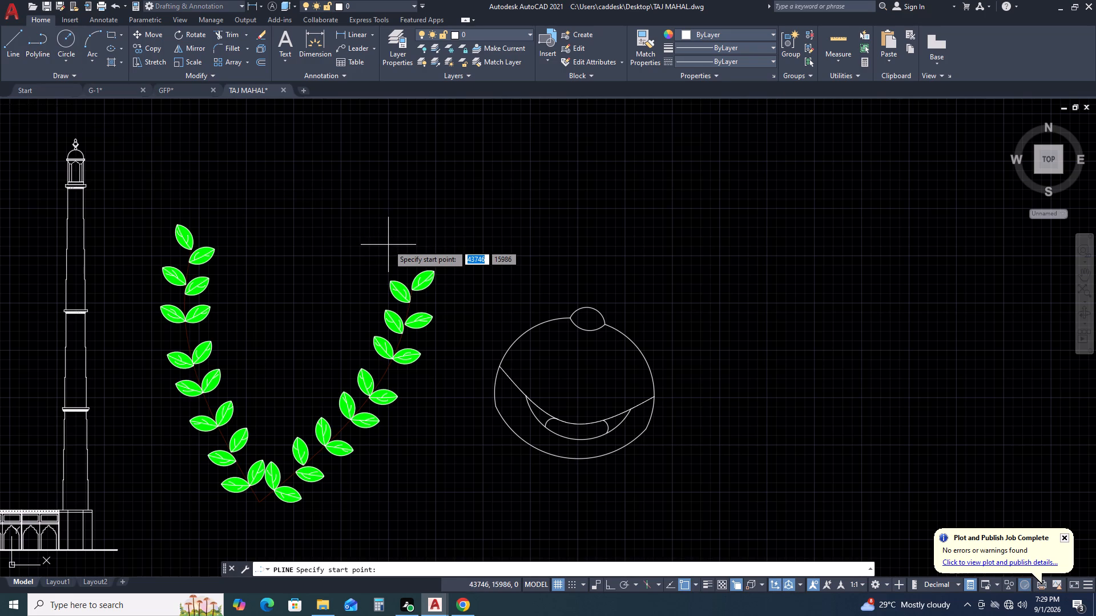
{"action": "left_click", "coordinate": [530, 331]}
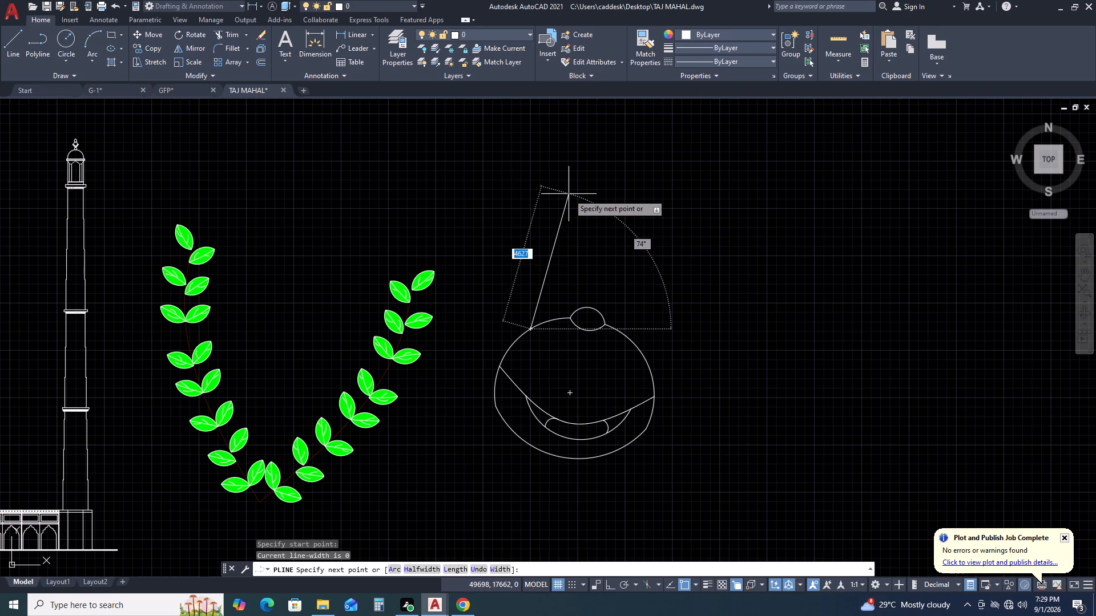
{"action": "type", "text": "A"}
{"action": "key", "text": "space"}
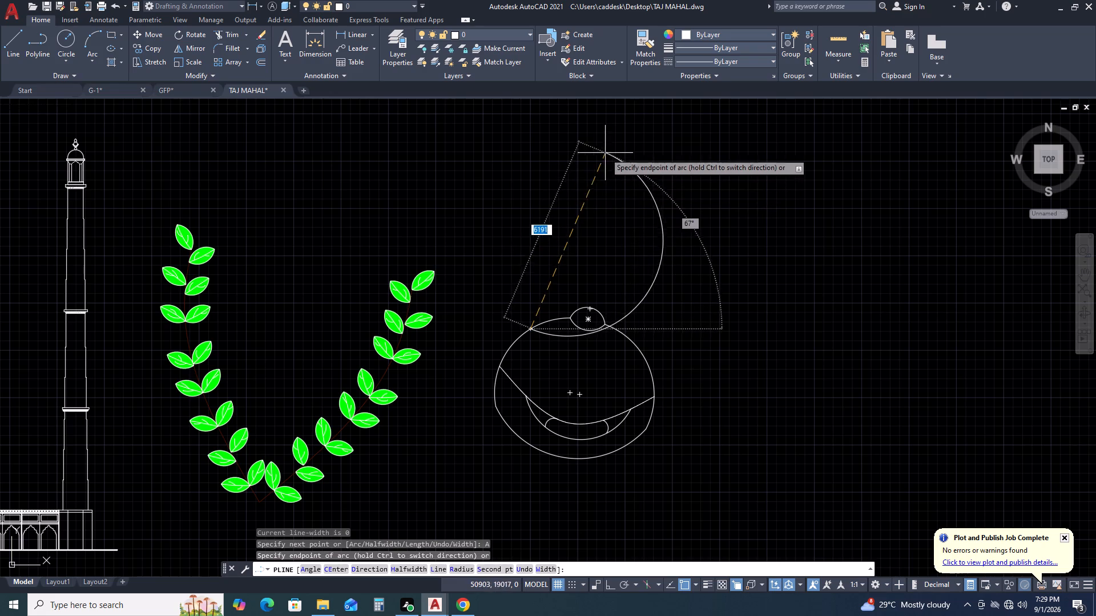
{"action": "middle_click_drag", "start_coordinate": [610, 132], "coordinate": [615, 146]}
{"action": "middle_click_drag", "start_coordinate": [618, 176], "coordinate": [598, 295]}
{"action": "left_click", "coordinate": [607, 240]}
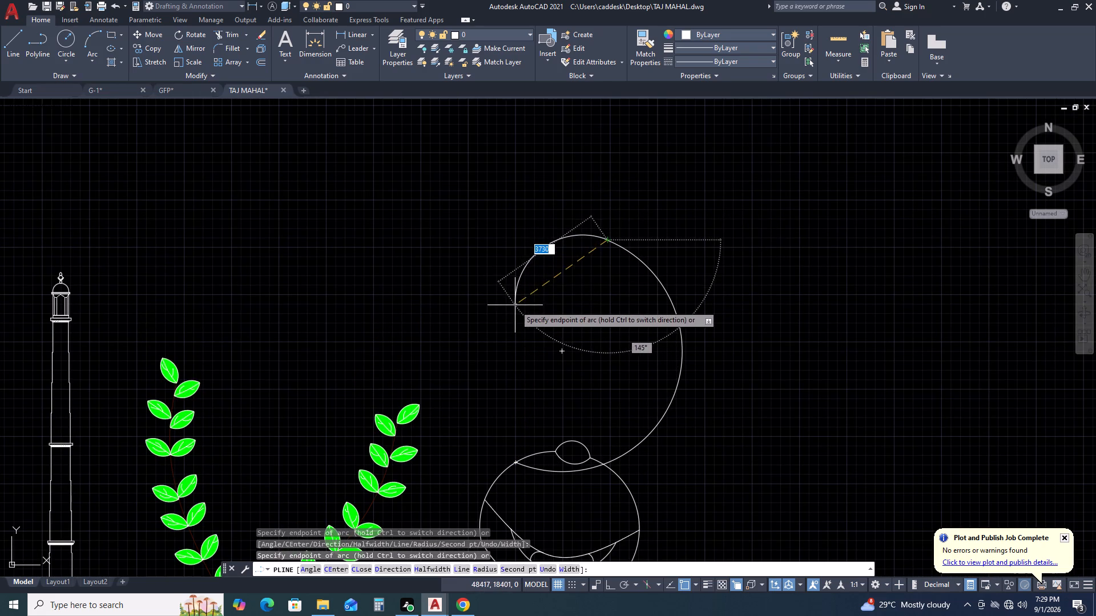
{"action": "left_click", "coordinate": [531, 329]}
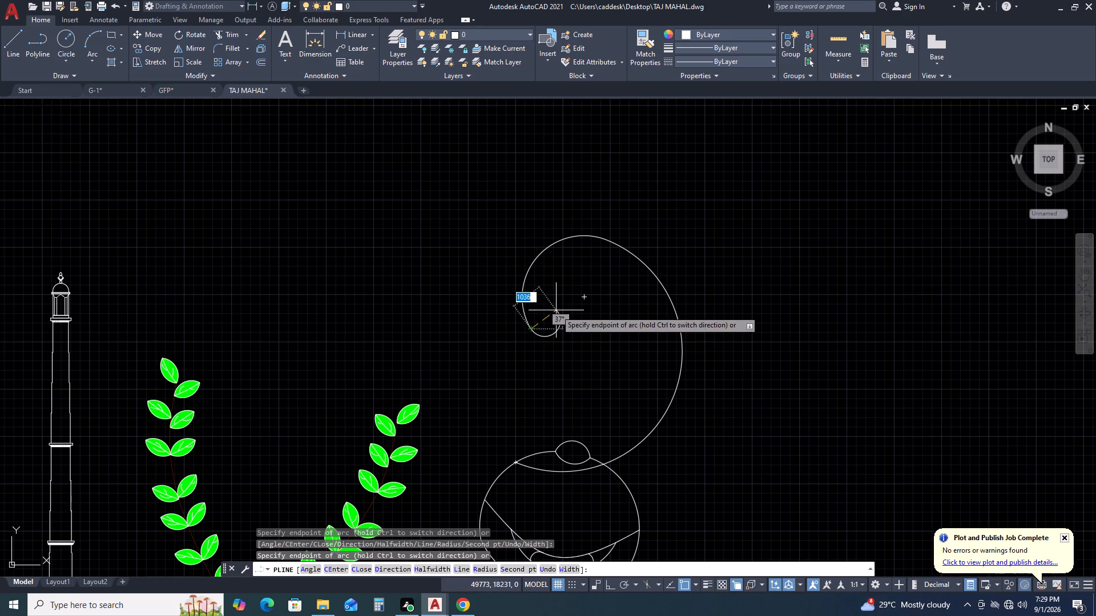
{"action": "key", "text": "Return"}
Reshape the curled polyline by pulling its large arc inward and moving the junction of its two arcs down and to the right.
{"action": "left_click", "coordinate": [730, 347]}
{"action": "left_click_drag", "start_coordinate": [679, 350], "coordinate": [664, 342]}
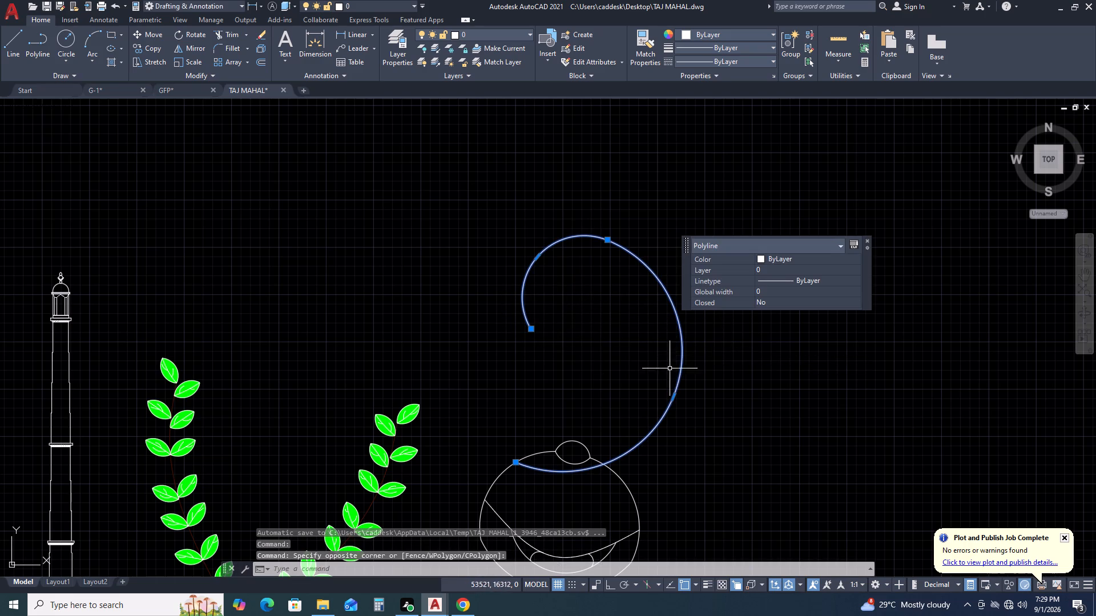
{"action": "left_click", "coordinate": [678, 399]}
{"action": "left_click", "coordinate": [672, 398]}
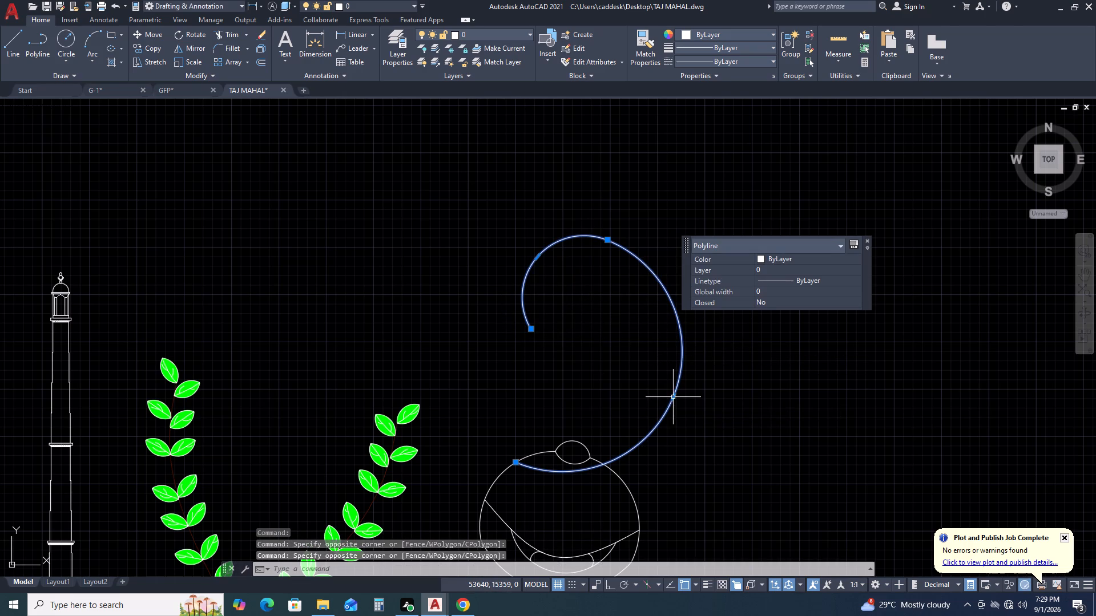
{"action": "left_click", "coordinate": [672, 395]}
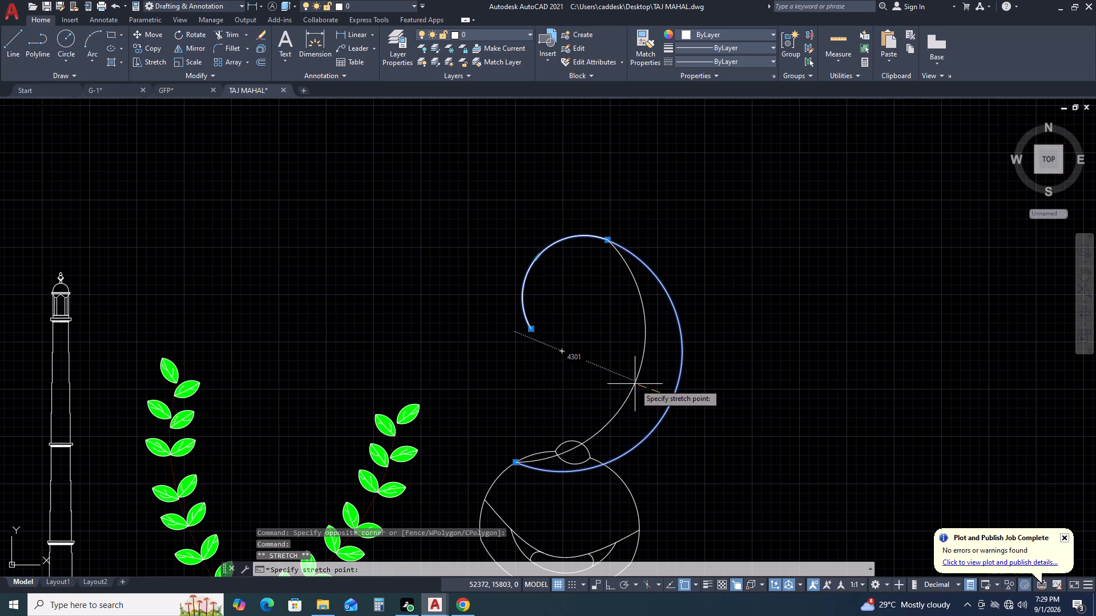
{"action": "left_click", "coordinate": [648, 387]}
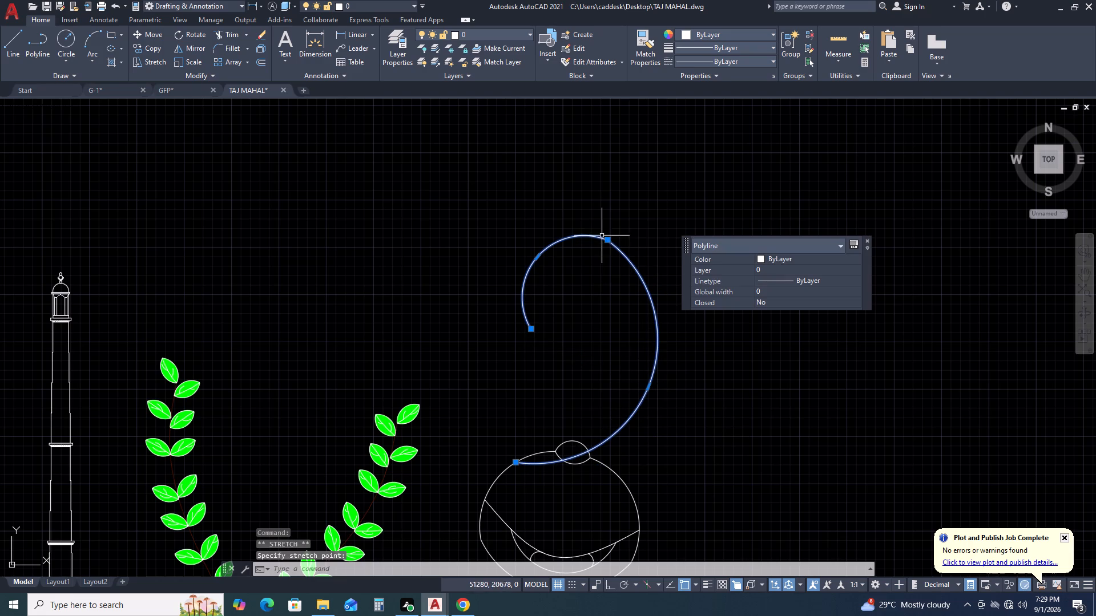
{"action": "left_click", "coordinate": [609, 241]}
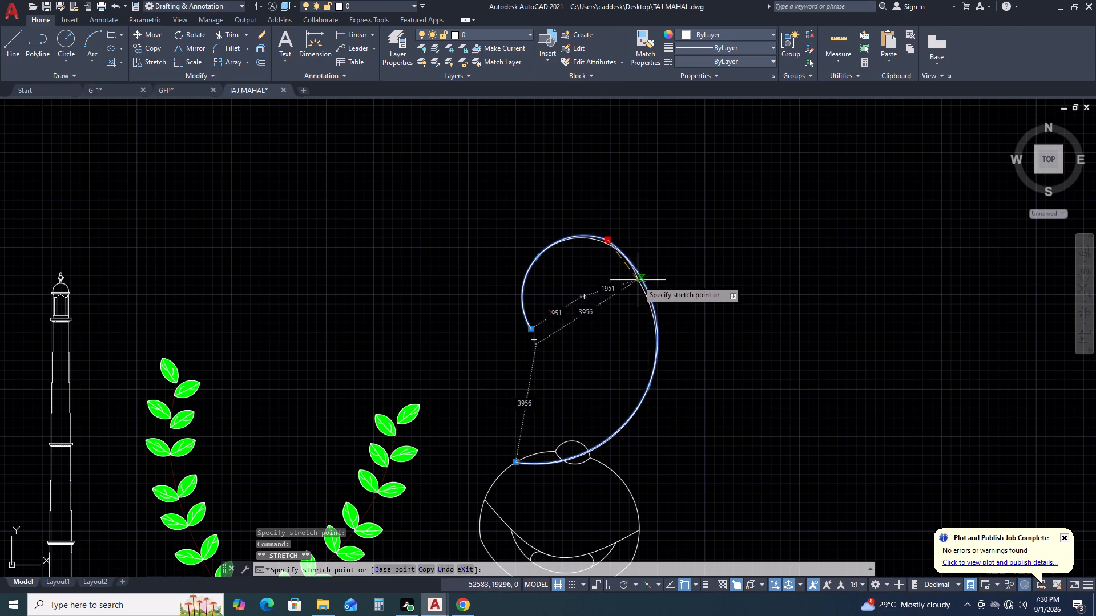
{"action": "left_click", "coordinate": [646, 283]}
{"action": "key", "text": "Escape"}
Move the curled polyline by its lower end onto the upper-right edge of the rounded ornament.
{"action": "scroll", "coordinate": [694, 245], "scroll_direction": "down", "scroll_amount": 2}
{"action": "left_click", "coordinate": [703, 249]}
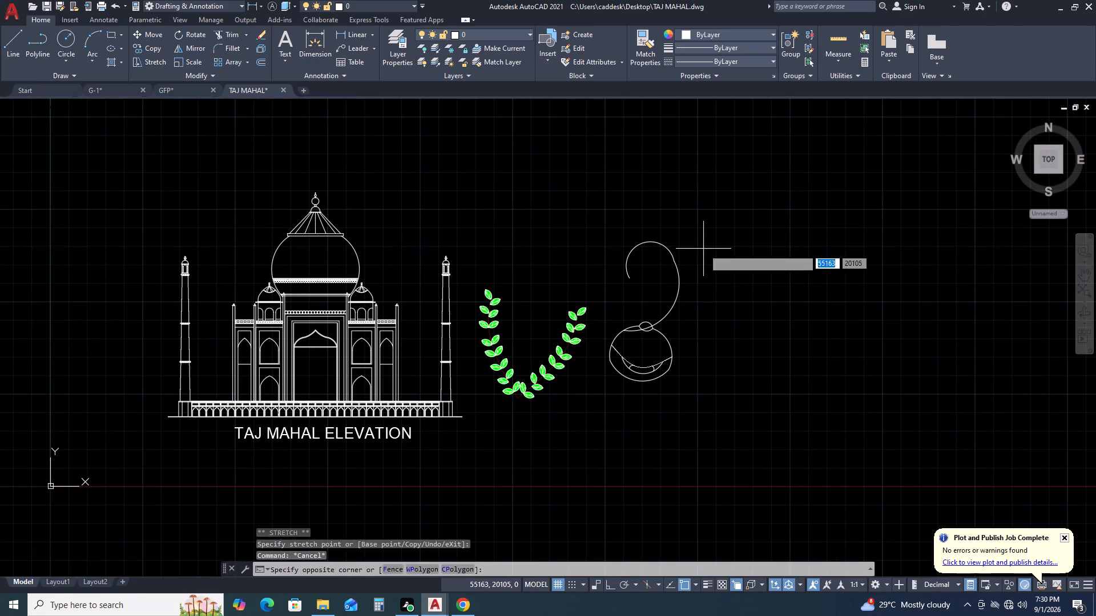
{"action": "left_click", "coordinate": [656, 278]}
{"action": "middle_click_drag", "start_coordinate": [701, 309], "coordinate": [700, 298]}
{"action": "middle_click_drag", "start_coordinate": [689, 282], "coordinate": [629, 228]}
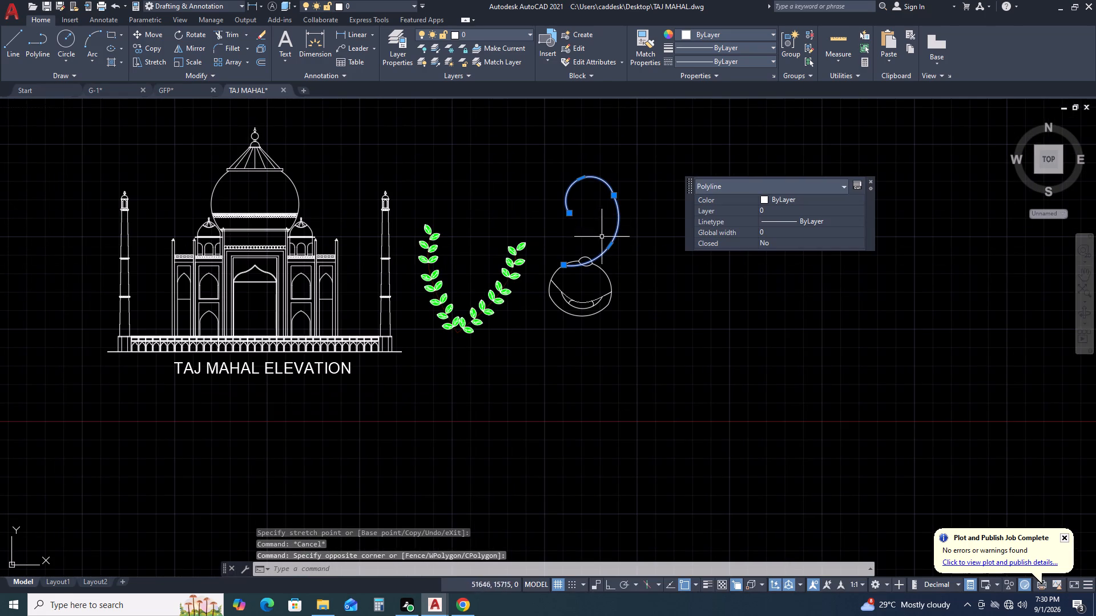
{"action": "type", "text": "M"}
{"action": "key", "text": "space"}
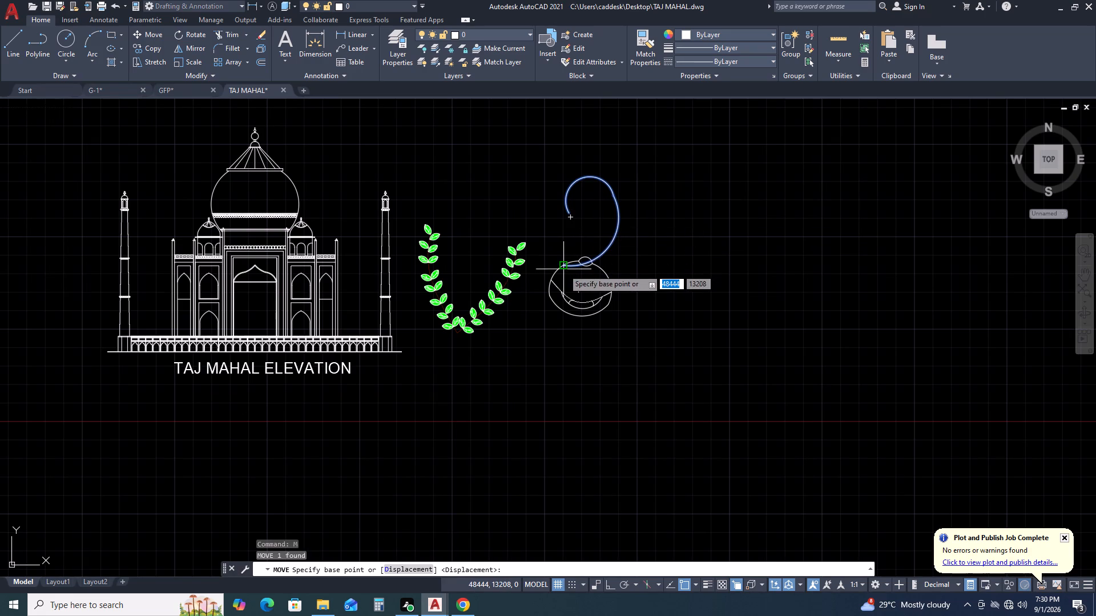
{"action": "left_click", "coordinate": [562, 266]}
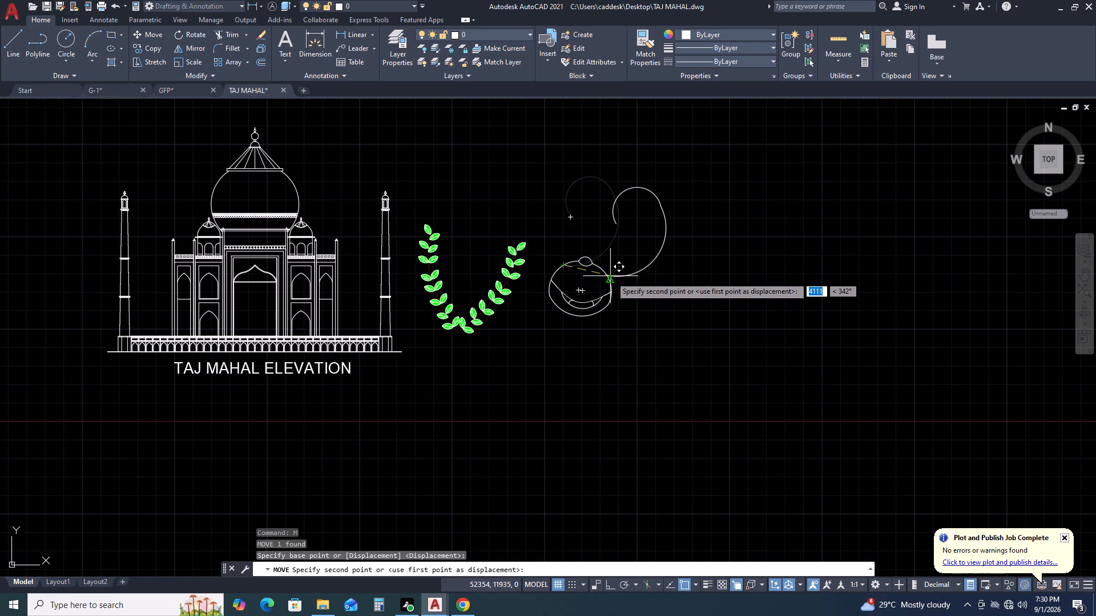
{"action": "scroll", "coordinate": [607, 273], "scroll_direction": "up", "scroll_amount": 2}
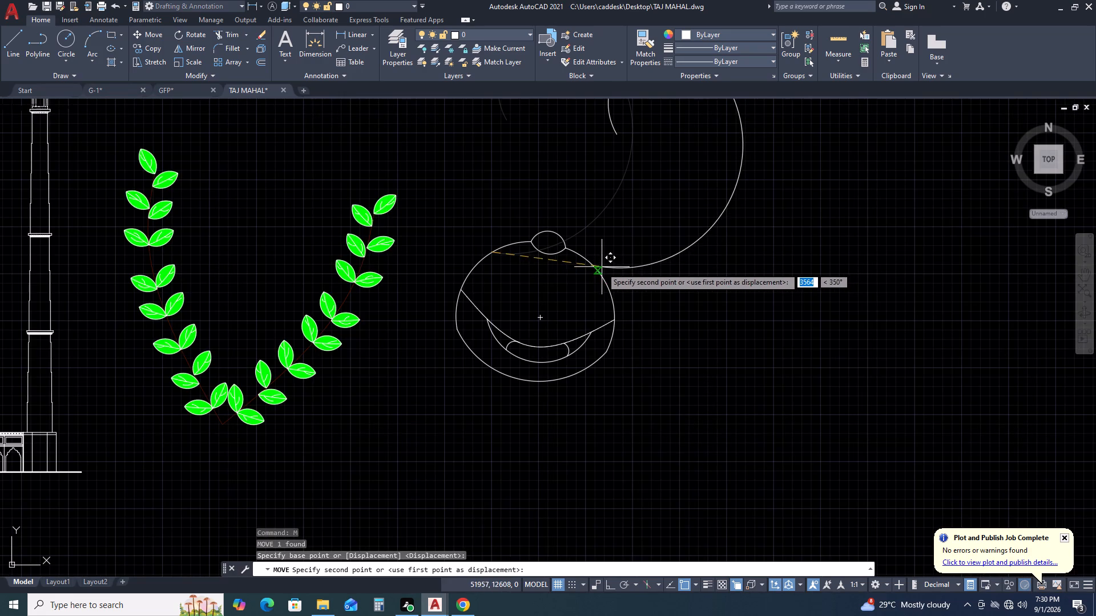
{"action": "left_click", "coordinate": [599, 277]}
Scale the curled polyline down about its lower end on the ornament's edge.
{"action": "scroll", "coordinate": [636, 274], "scroll_direction": "down", "scroll_amount": 1}
{"action": "middle_click_drag", "start_coordinate": [744, 169], "coordinate": [722, 252]}
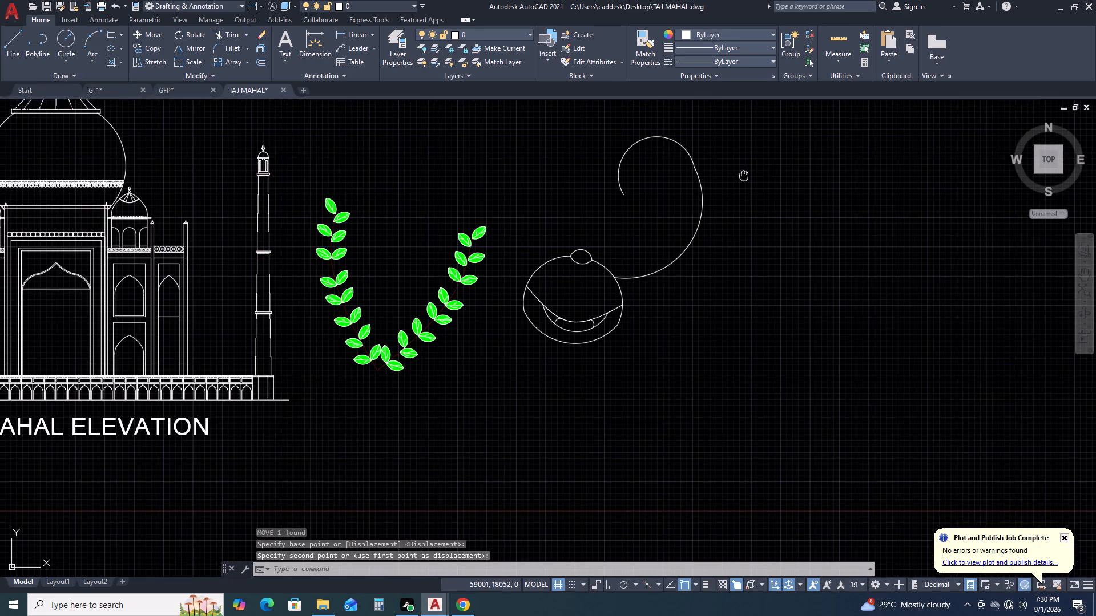
{"action": "middle_click_drag", "start_coordinate": [722, 252], "coordinate": [721, 253]}
{"action": "left_click_drag", "start_coordinate": [721, 279], "coordinate": [702, 260]}
{"action": "left_click", "coordinate": [652, 206]}
{"action": "type", "text": "SC"}
{"action": "key", "text": "space"}
{"action": "left_click", "coordinate": [591, 362]}
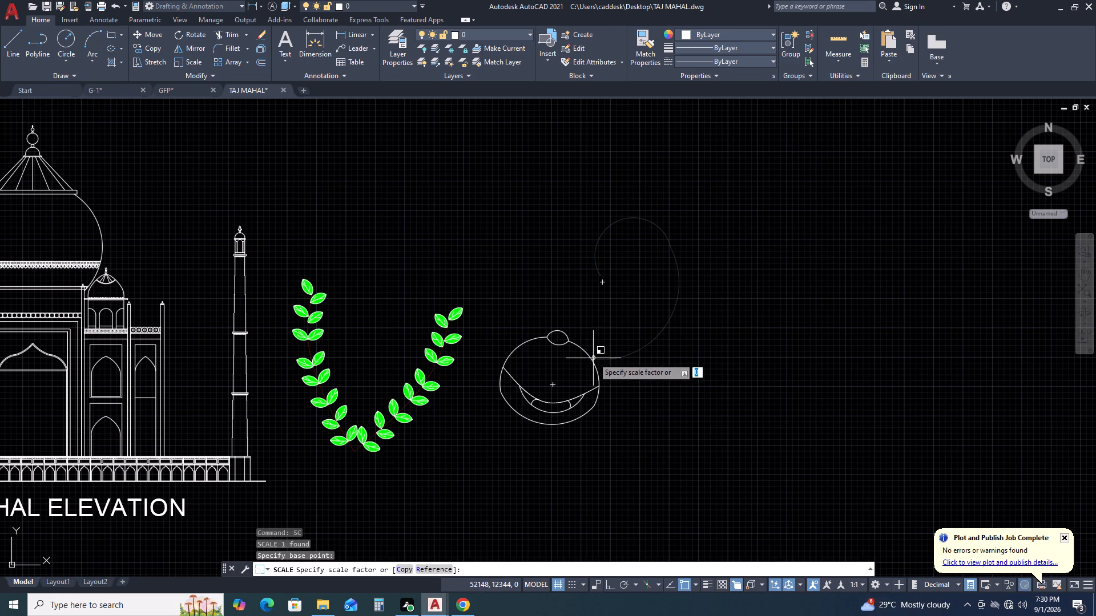
{"action": "left_click", "coordinate": [622, 318]}
Rotate the curled polyline slightly counterclockwise about its lower end on the ornament's edge.
{"action": "middle_click_drag", "start_coordinate": [694, 296], "coordinate": [690, 291]}
{"action": "middle_click_drag", "start_coordinate": [668, 269], "coordinate": [654, 258]}
{"action": "left_click_drag", "start_coordinate": [647, 325], "coordinate": [624, 289]}
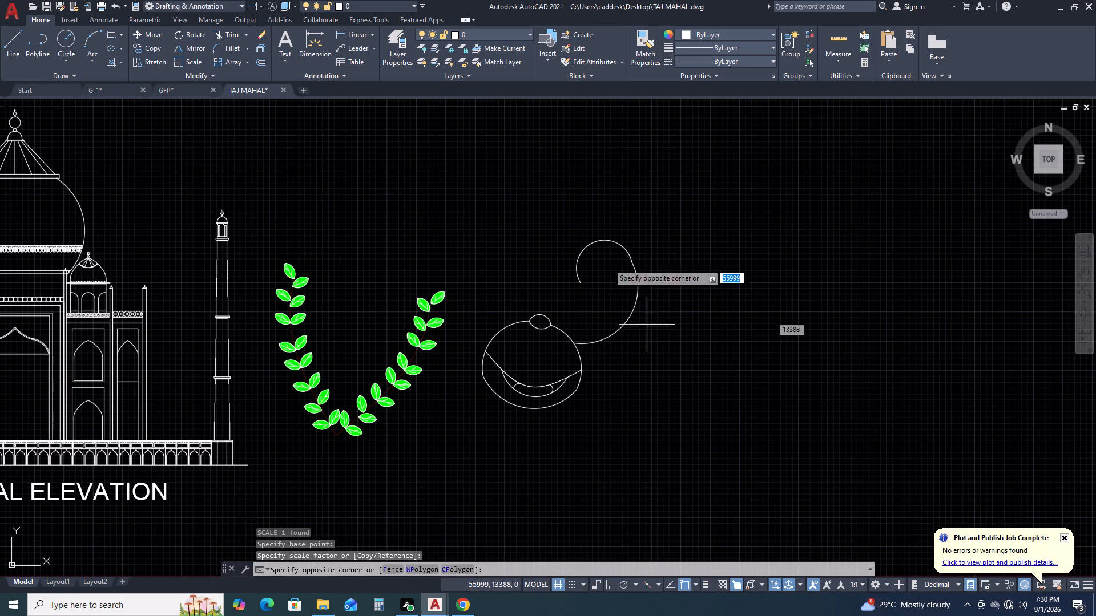
{"action": "left_click", "coordinate": [577, 225]}
{"action": "key", "text": "r"}
{"action": "type", "text": "O"}
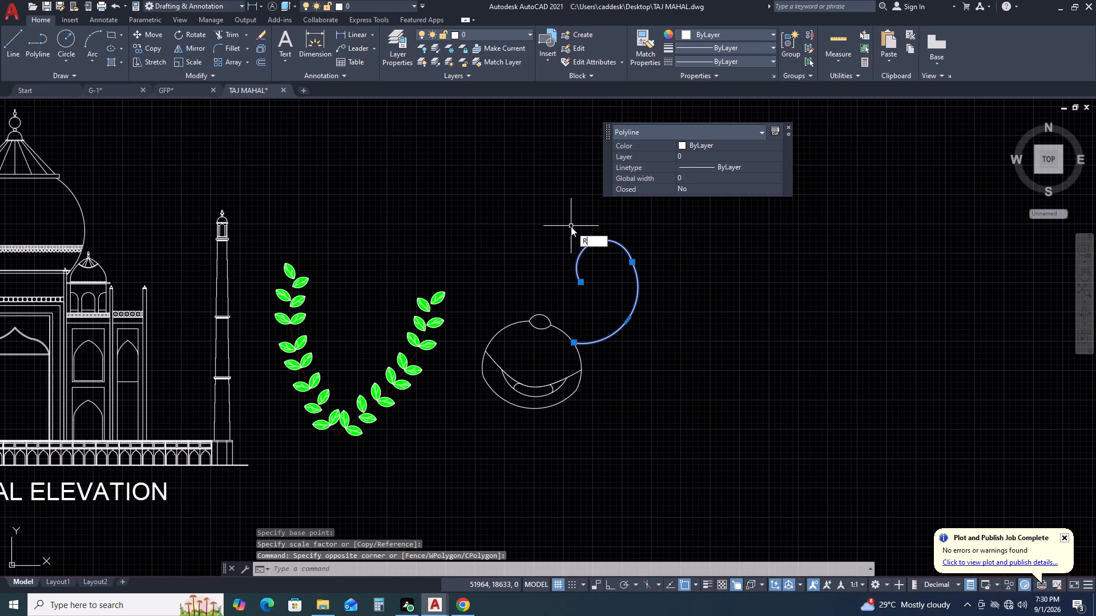
{"action": "key", "text": "space"}
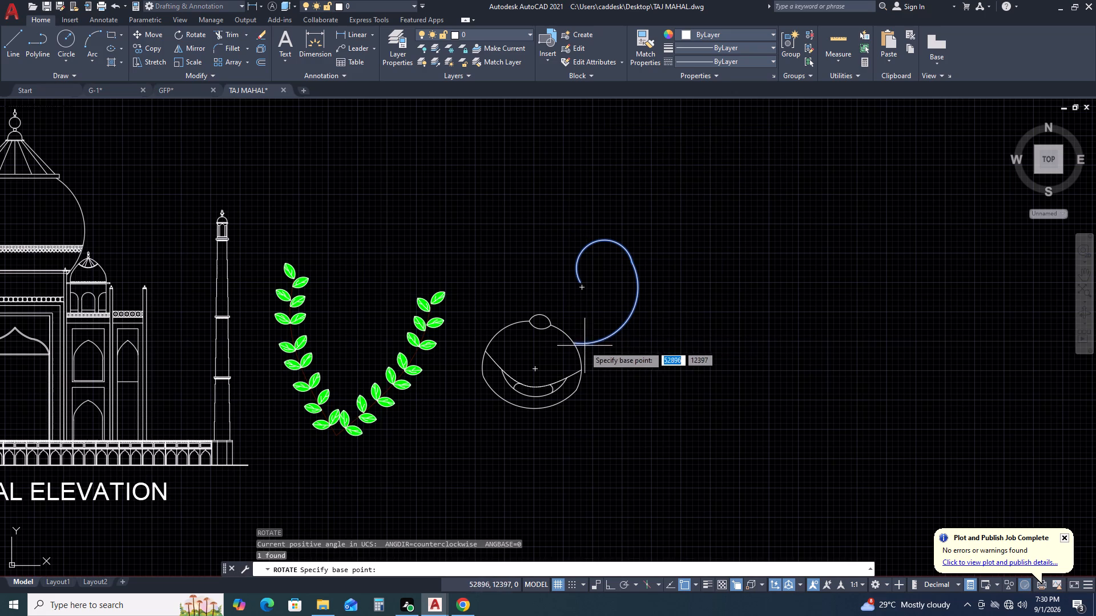
{"action": "left_click", "coordinate": [574, 343]}
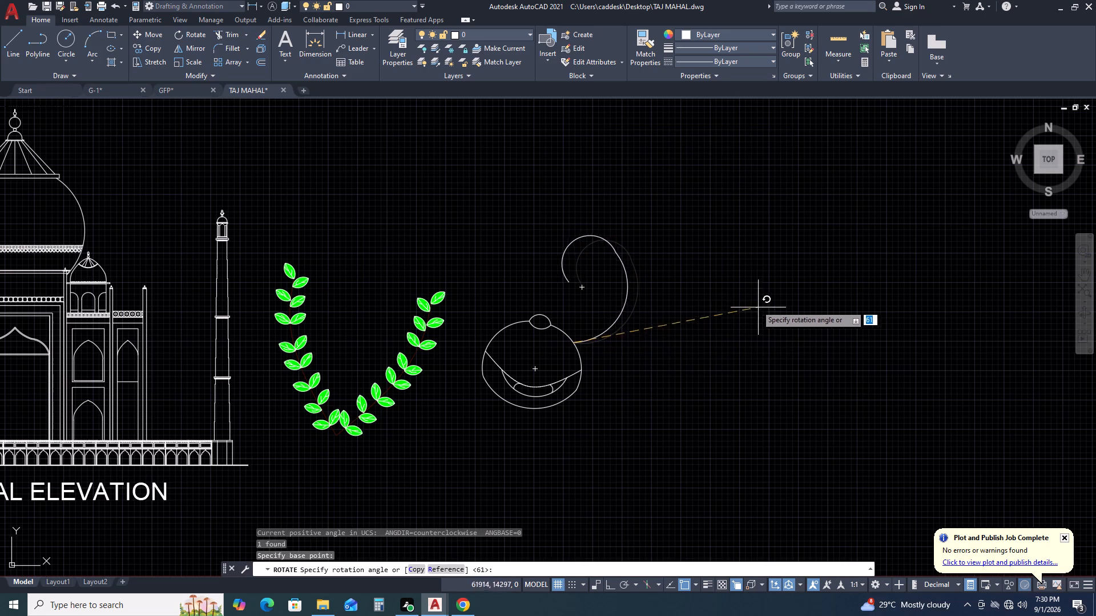
{"action": "left_click", "coordinate": [738, 274]}
Open up the curl by moving its free end up and left and its arc junction outward to the lower right.
{"action": "left_click", "coordinate": [572, 283]}
{"action": "left_click", "coordinate": [534, 236]}
{"action": "middle_click_drag", "start_coordinate": [576, 282], "coordinate": [579, 298]}
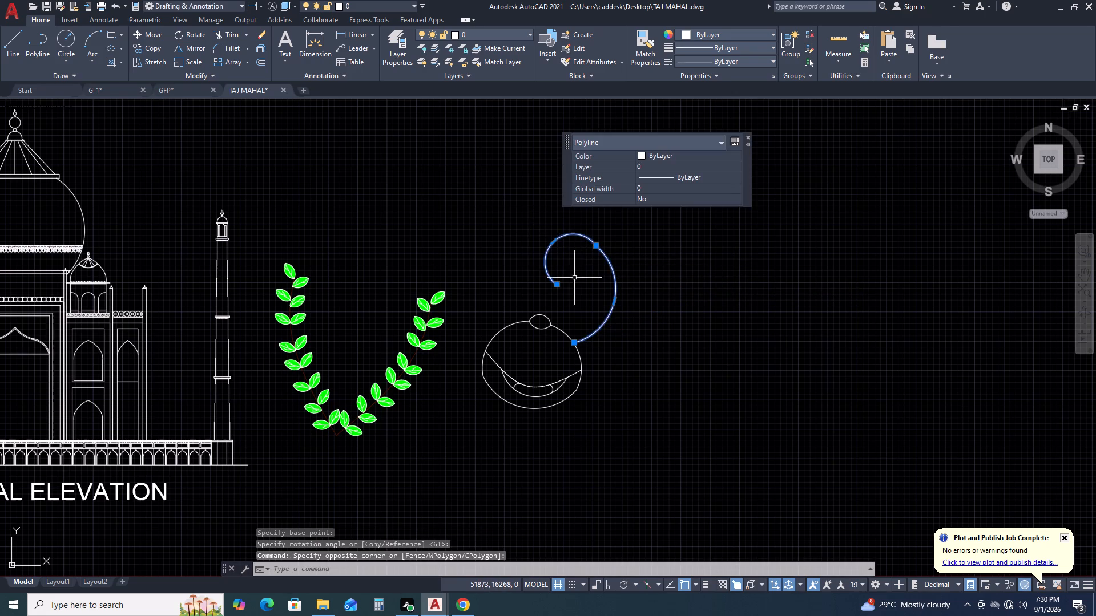
{"action": "middle_click_drag", "start_coordinate": [579, 298], "coordinate": [574, 325]}
{"action": "scroll", "coordinate": [555, 334], "scroll_direction": "up", "scroll_amount": 2}
{"action": "left_click", "coordinate": [553, 314]}
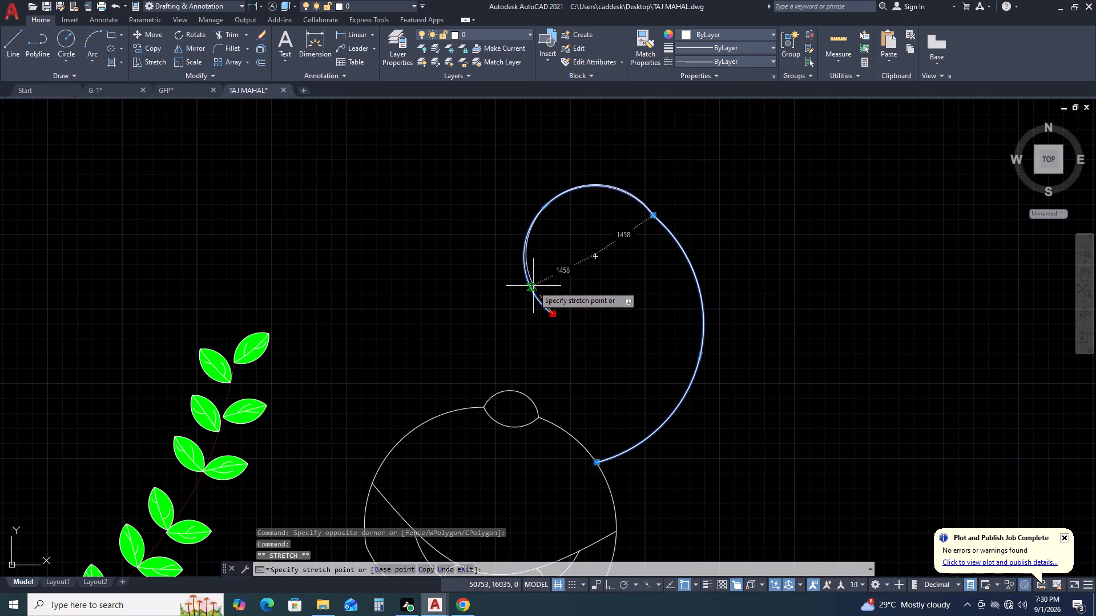
{"action": "left_click", "coordinate": [526, 249]}
{"action": "middle_click_drag", "start_coordinate": [562, 273], "coordinate": [535, 339]}
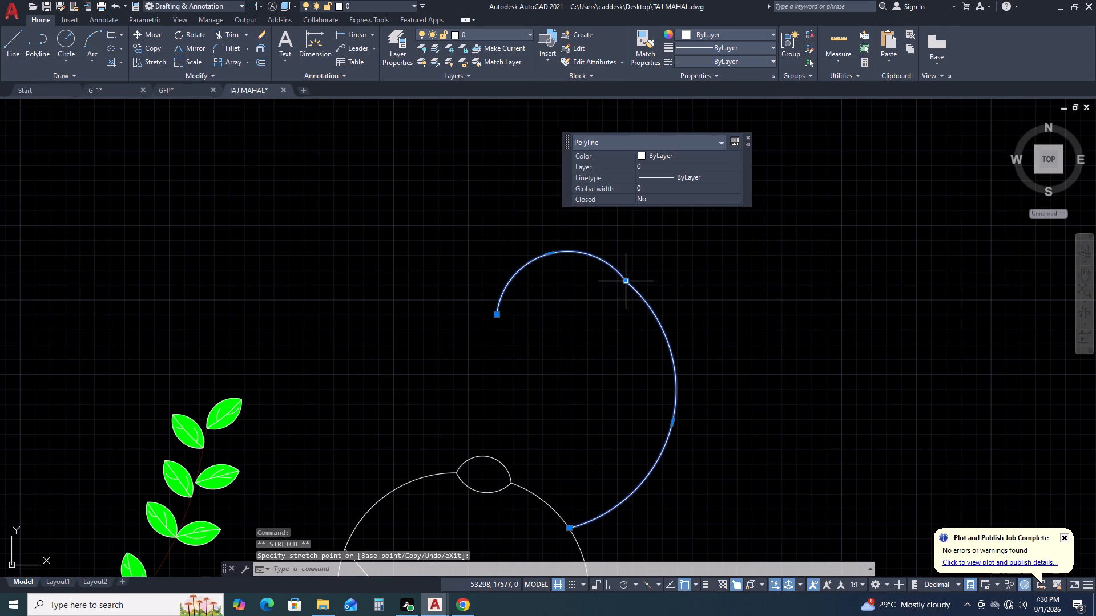
{"action": "left_click", "coordinate": [626, 281]}
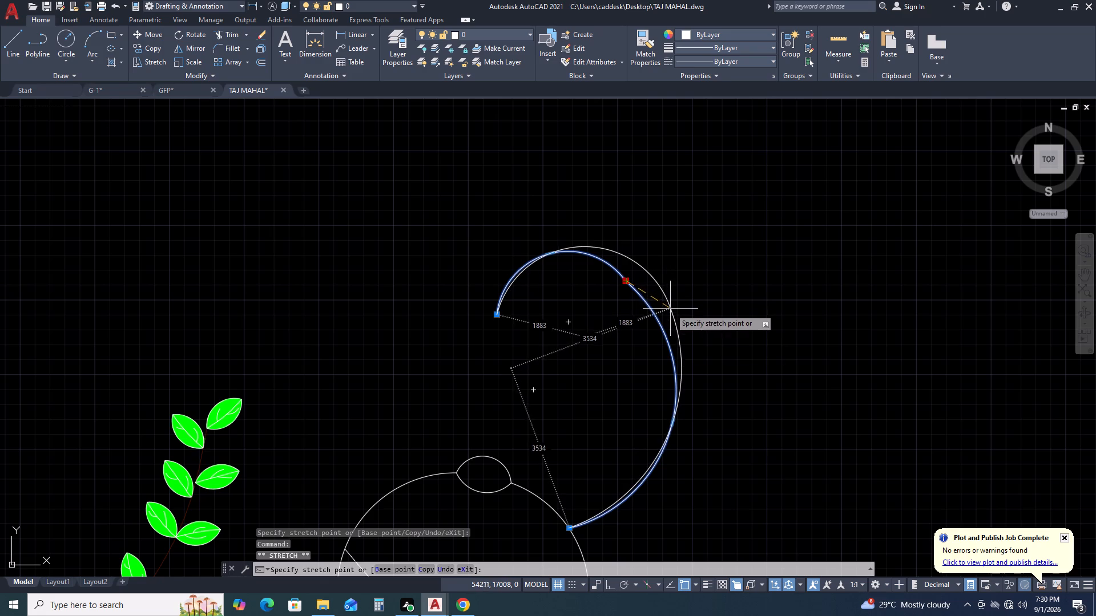
{"action": "left_click", "coordinate": [670, 308]}
{"action": "key", "text": "Escape"}
Mirror the curled polyline about a vertical line through its free end, with Ortho on and the original kept.
{"action": "scroll", "coordinate": [671, 282], "scroll_direction": "down", "scroll_amount": 2}
{"action": "middle_click_drag", "start_coordinate": [740, 310], "coordinate": [733, 257]}
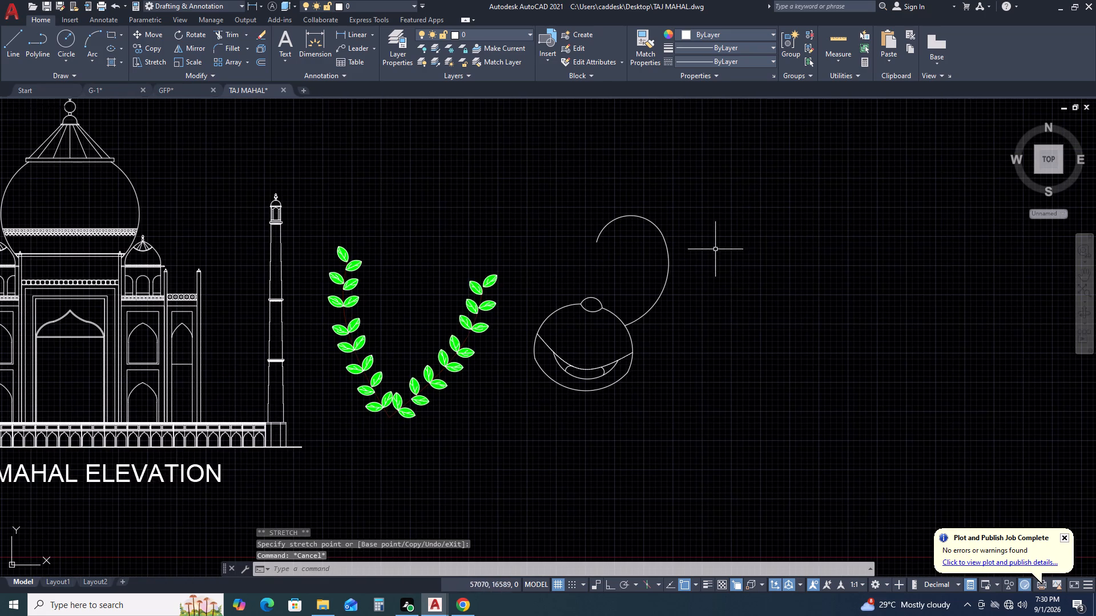
{"action": "left_click", "coordinate": [692, 242]}
{"action": "left_click", "coordinate": [644, 213]}
{"action": "middle_click_drag", "start_coordinate": [668, 245], "coordinate": [707, 356]}
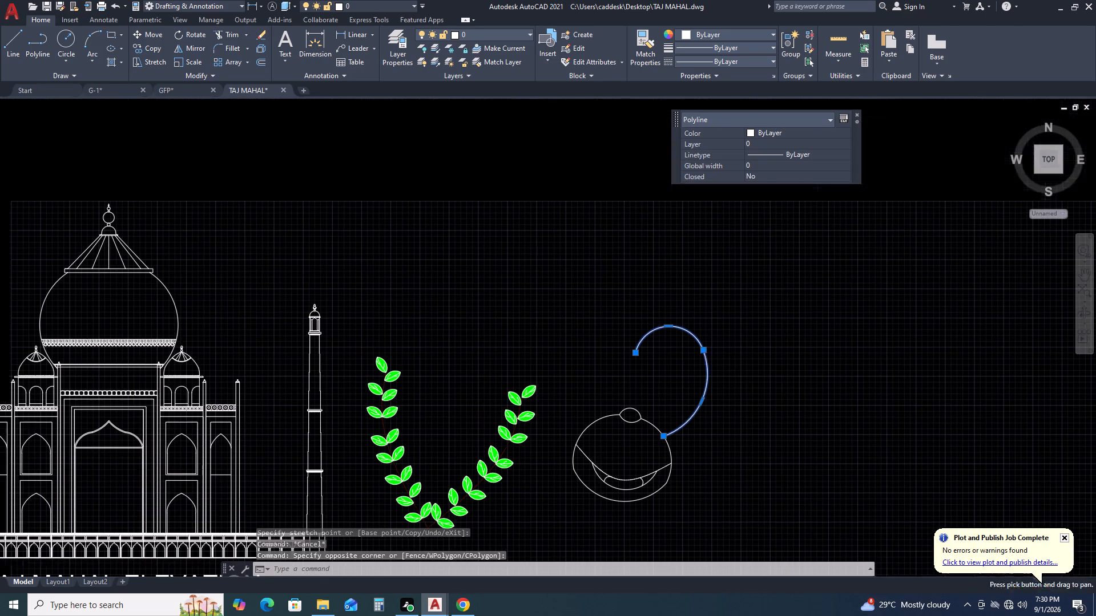
{"action": "type", "text": "MI"}
{"action": "key", "text": "space"}
{"action": "left_click", "coordinate": [634, 349]}
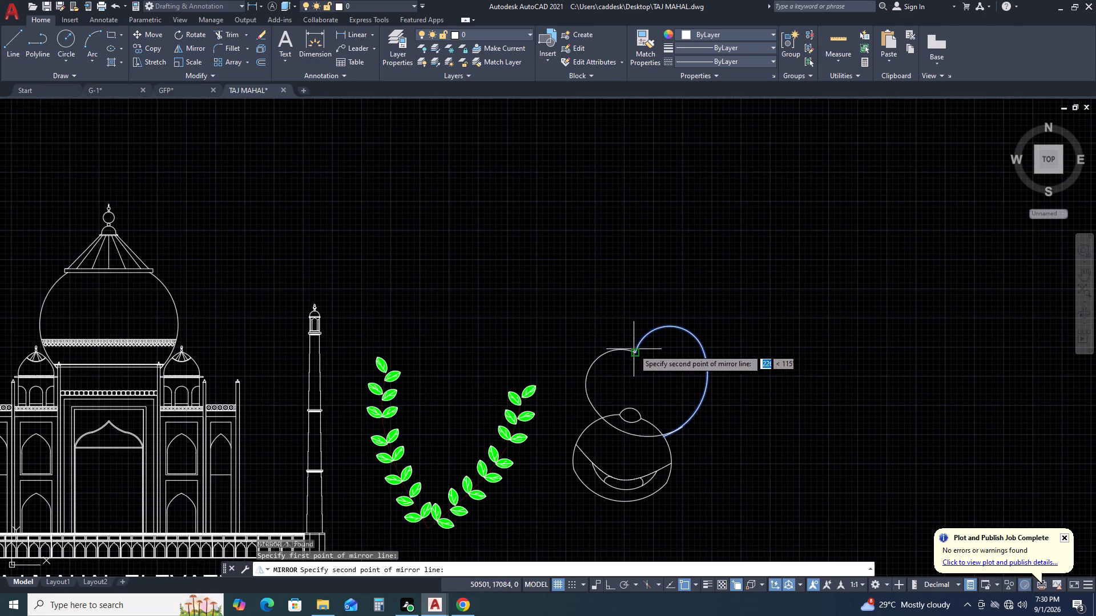
{"action": "key", "text": "F8"}
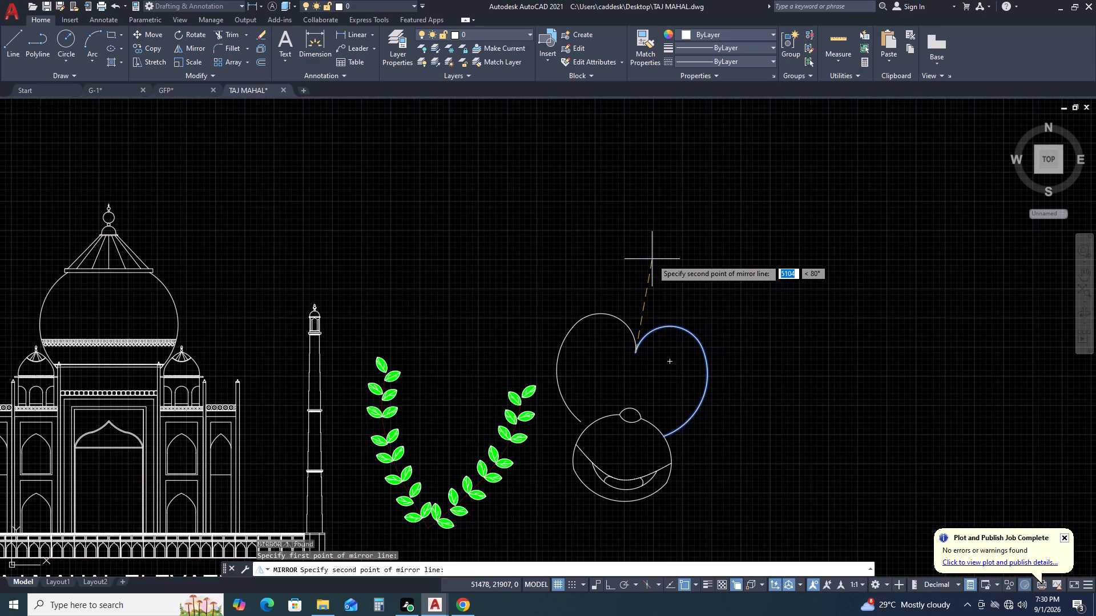
{"action": "left_click", "coordinate": [687, 243]}
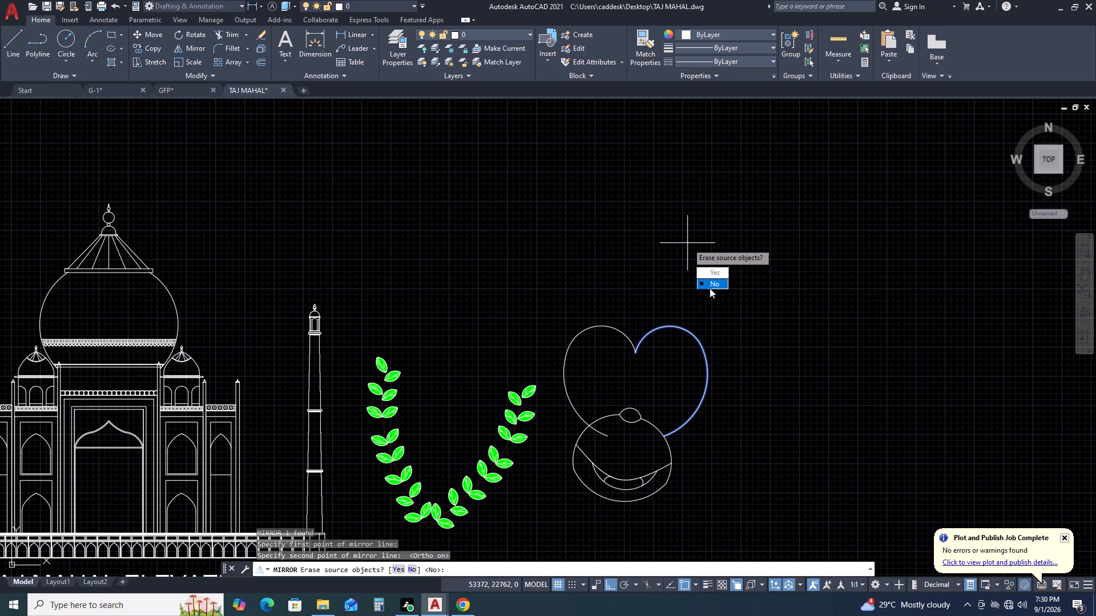
{"action": "left_click_drag", "start_coordinate": [711, 288], "coordinate": [687, 243]}
Trim the end of the mirrored curve that runs inside the rounded ornament.
{"action": "key", "text": "t"}
{"action": "key", "text": "r"}
{"action": "key", "text": "space"}
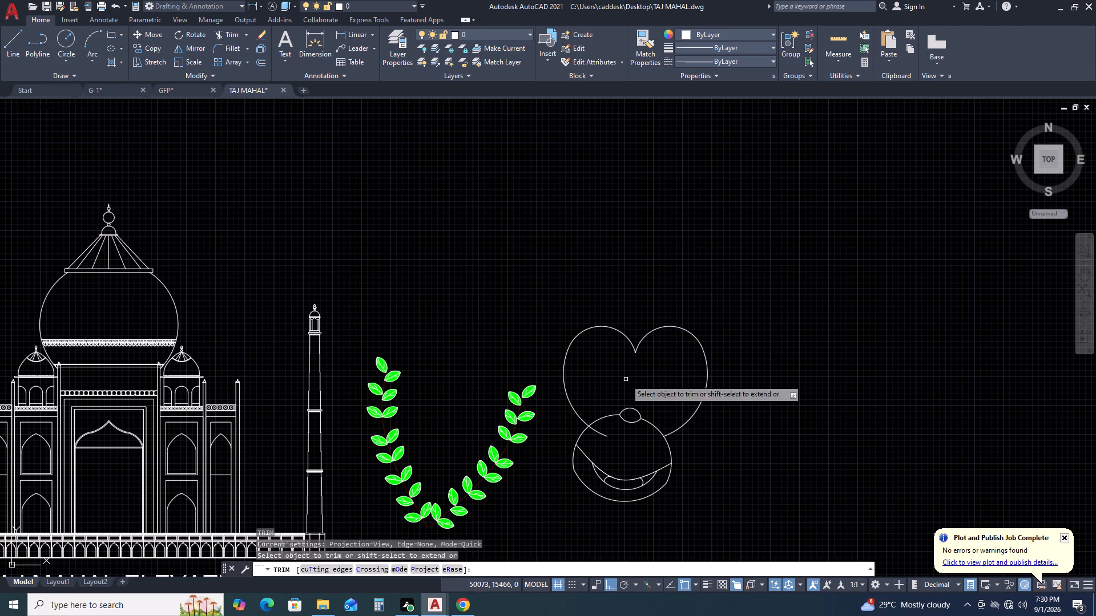
{"action": "left_click", "coordinate": [599, 433]}
{"action": "key", "text": "Escape"}
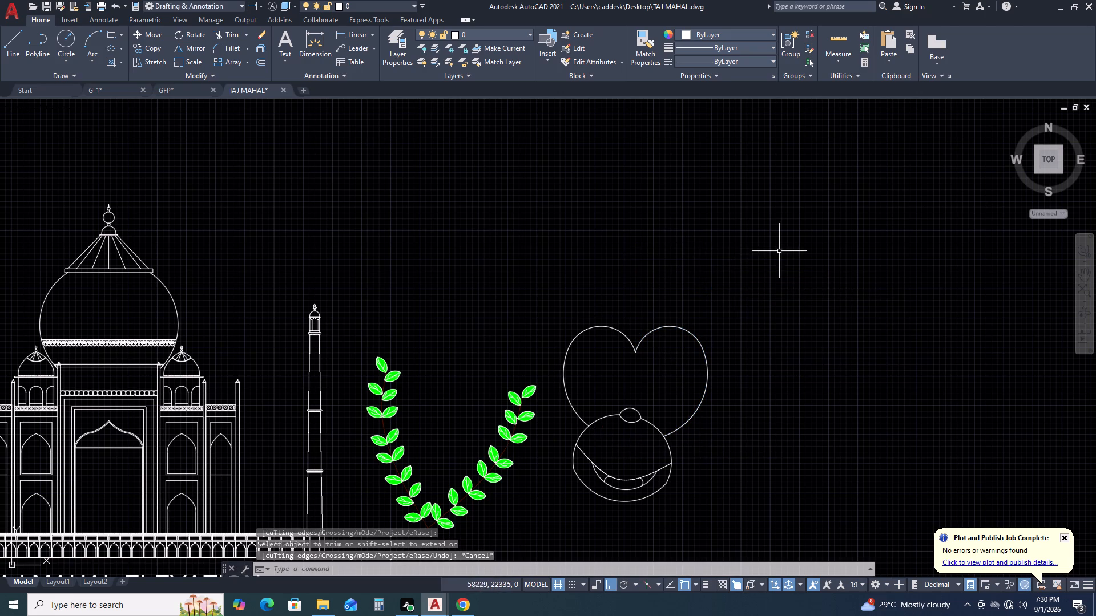
Move the whole ornament with both curves horizontally to the right, farther from the leaf branches.
{"action": "scroll", "coordinate": [771, 271], "scroll_direction": "down", "scroll_amount": 1}
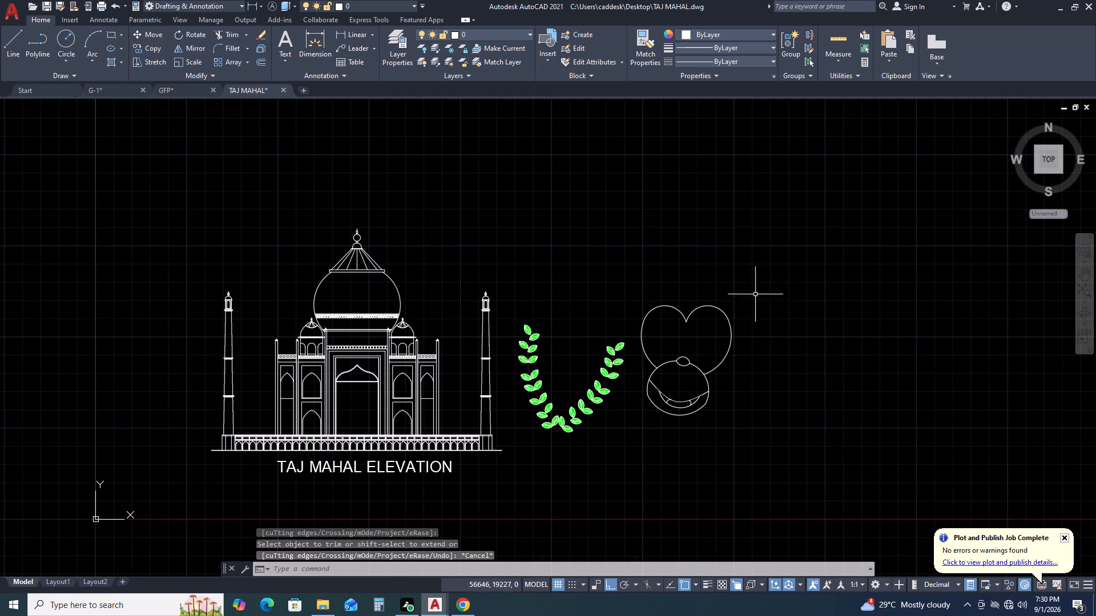
{"action": "middle_click_drag", "start_coordinate": [771, 268], "coordinate": [743, 277]}
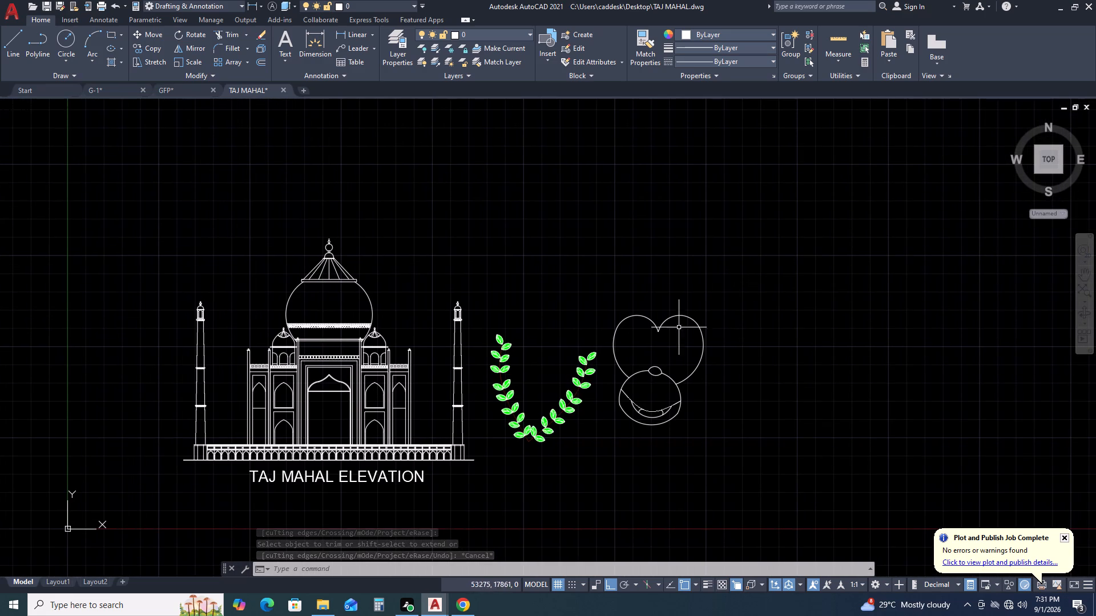
{"action": "scroll", "coordinate": [590, 392], "scroll_direction": "up", "scroll_amount": 2}
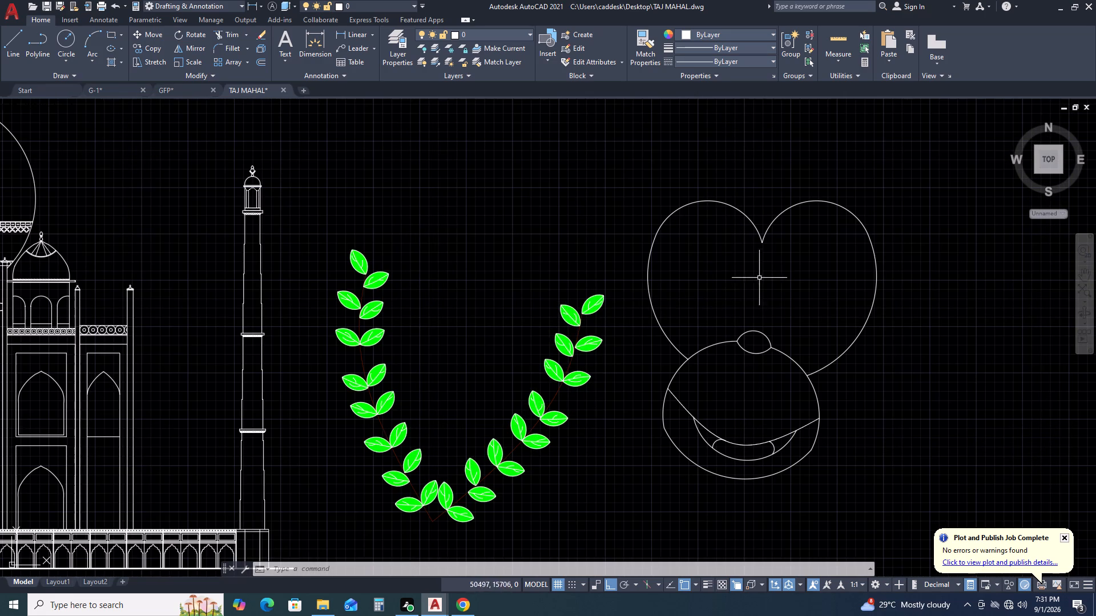
{"action": "left_click", "coordinate": [619, 162]}
{"action": "left_click", "coordinate": [897, 506]}
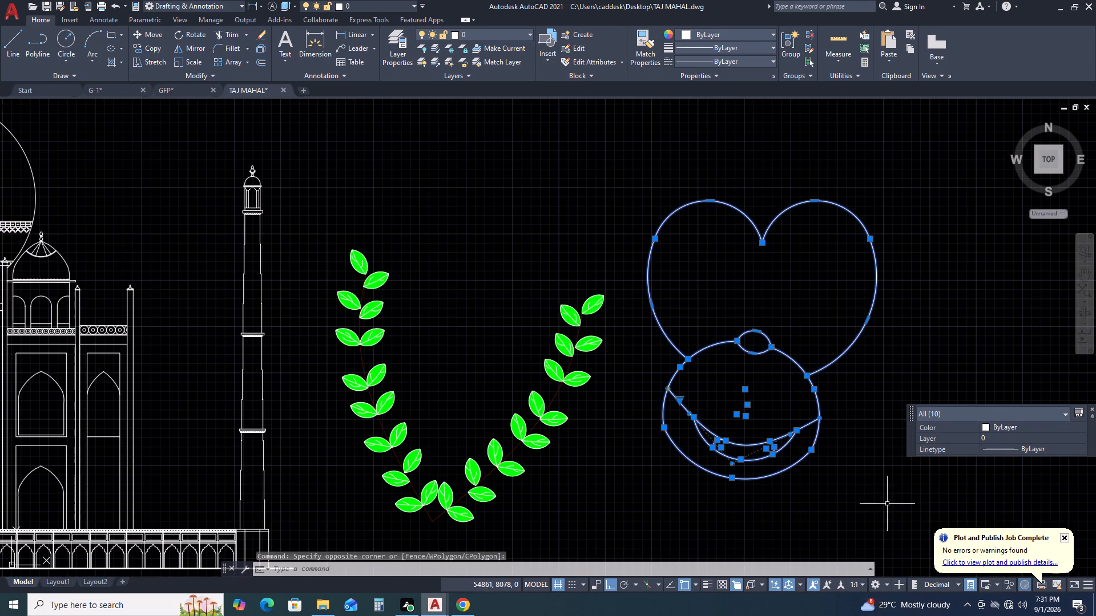
{"action": "middle_click_drag", "start_coordinate": [871, 472], "coordinate": [744, 441]}
{"action": "scroll", "coordinate": [658, 377], "scroll_direction": "down", "scroll_amount": 1}
{"action": "type", "text": "M"}
{"action": "key", "text": "space"}
{"action": "left_click_drag", "start_coordinate": [651, 364], "coordinate": [678, 366]}
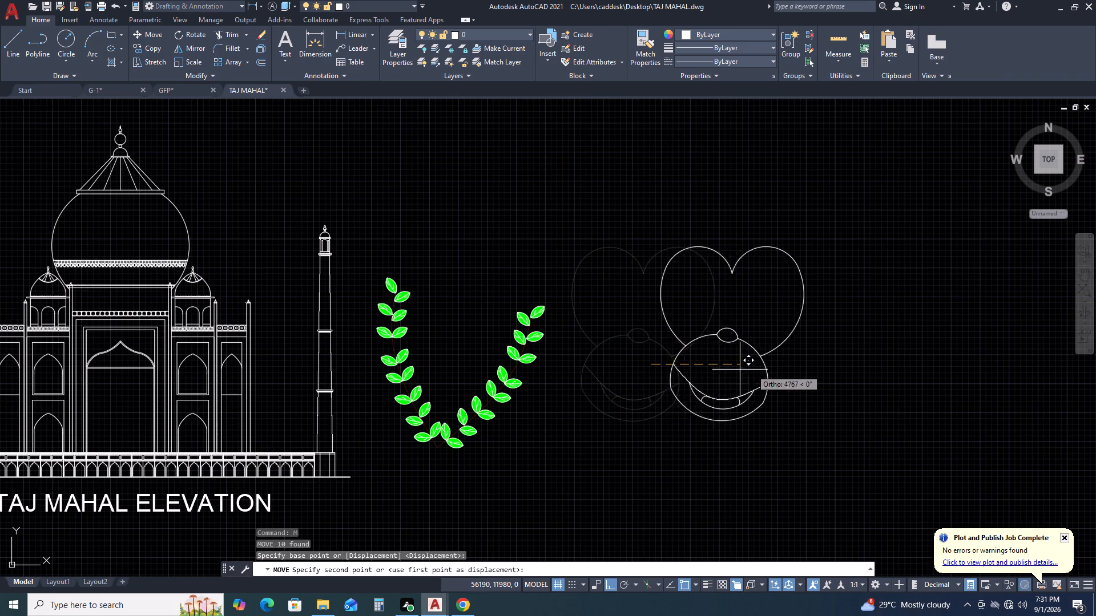
{"action": "left_click", "coordinate": [761, 370]}
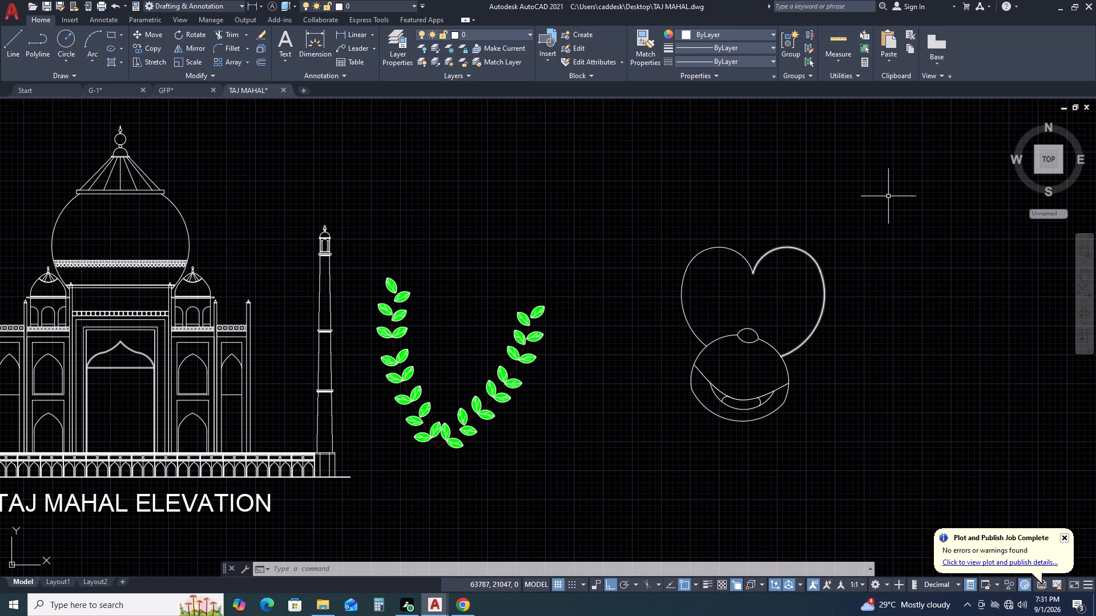
With Ortho off, draw a fit-point spline from above the notch between the lobes, sweeping down and outward to beside the left lobe.
{"action": "middle_click_drag", "start_coordinate": [888, 196], "coordinate": [870, 243]}
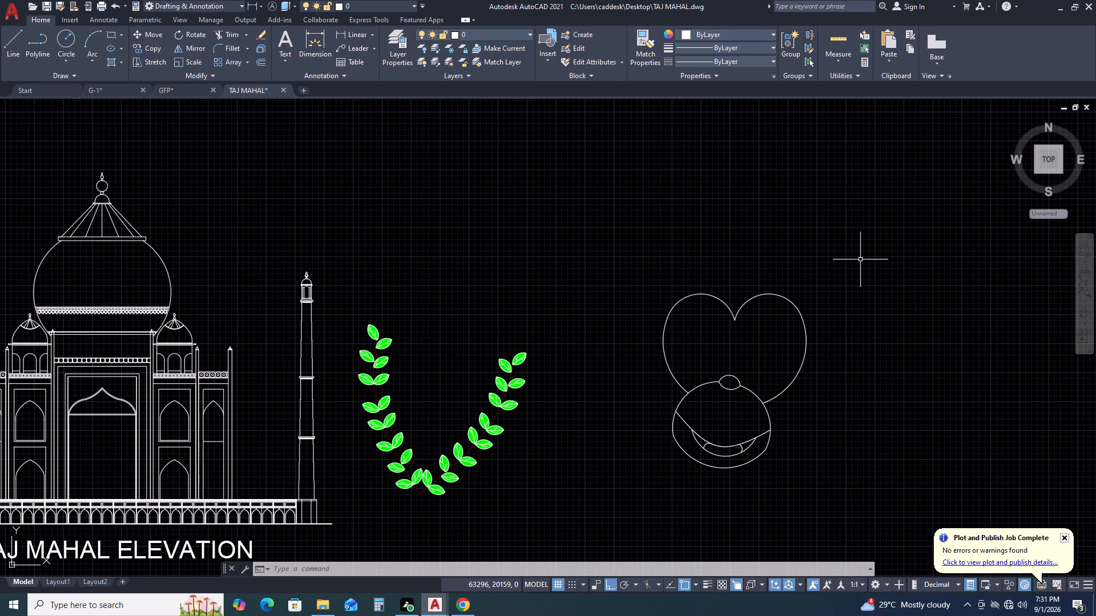
{"action": "key", "text": "s"}
{"action": "type", "text": "PL"}
{"action": "key", "text": "space"}
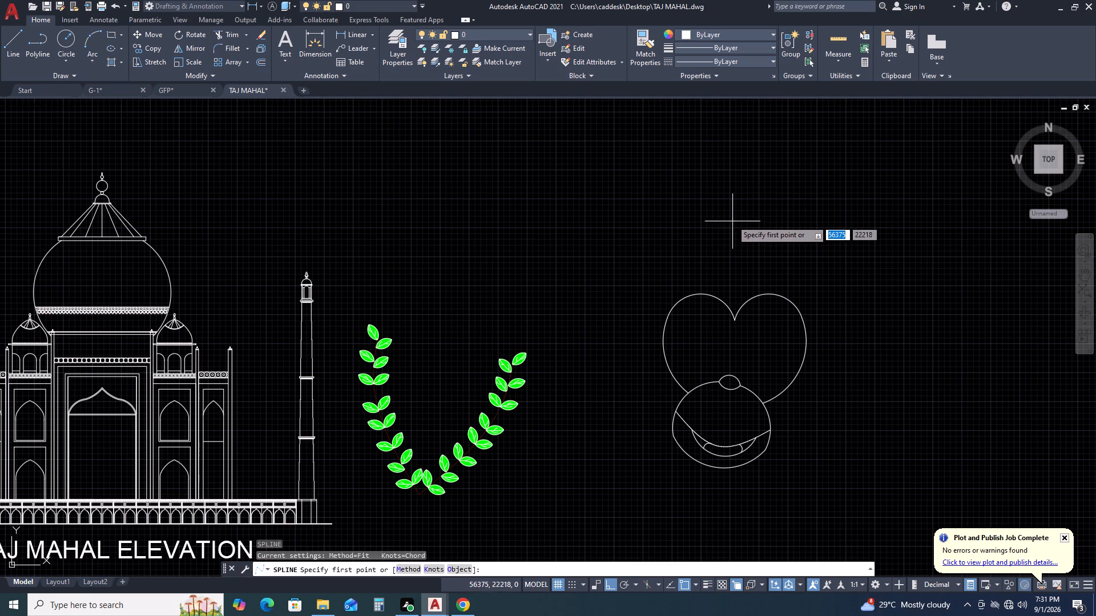
{"action": "left_click", "coordinate": [724, 212]}
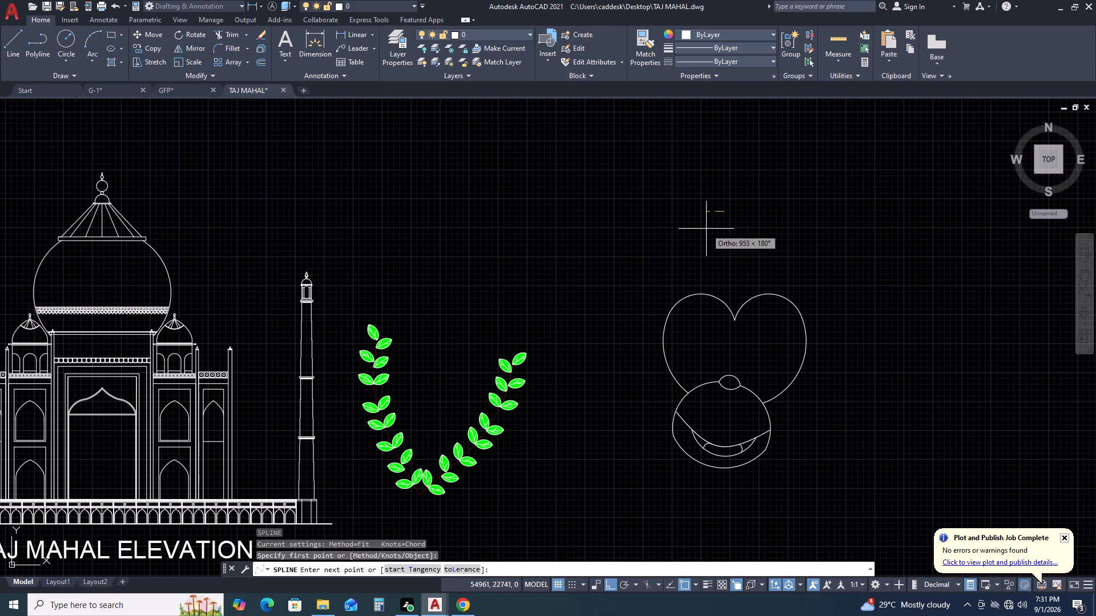
{"action": "key", "text": "F8"}
{"action": "left_click", "coordinate": [716, 237]}
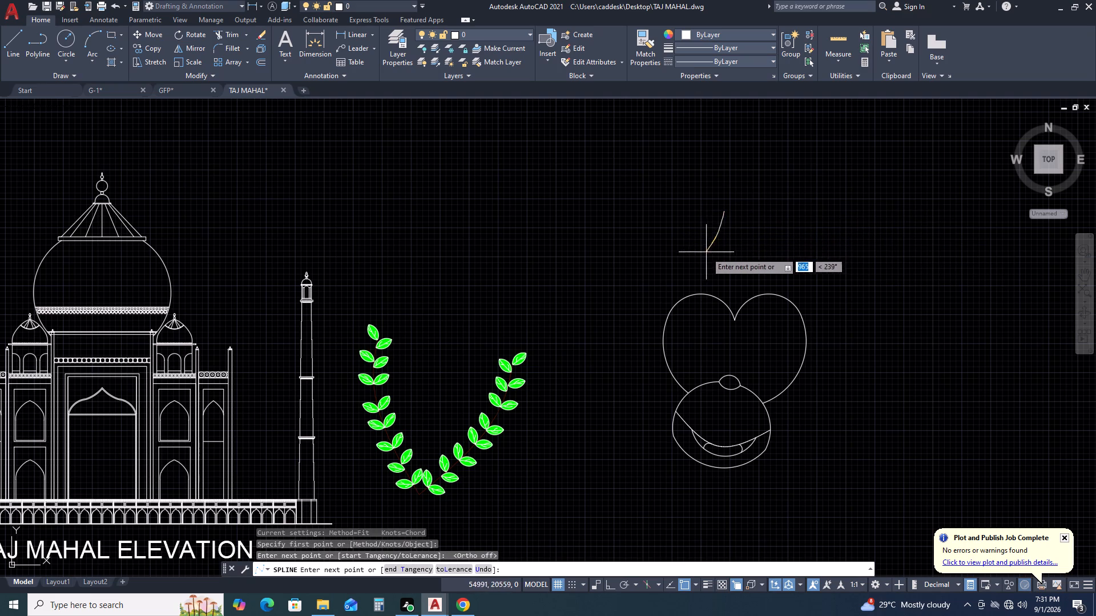
{"action": "left_click", "coordinate": [660, 260]}
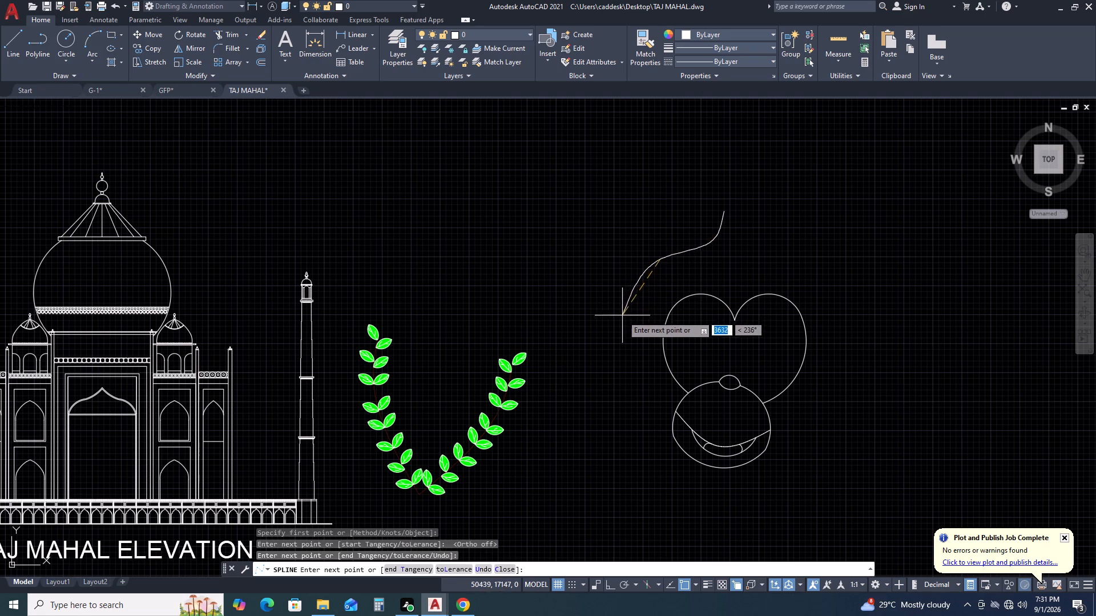
{"action": "left_click", "coordinate": [627, 345]}
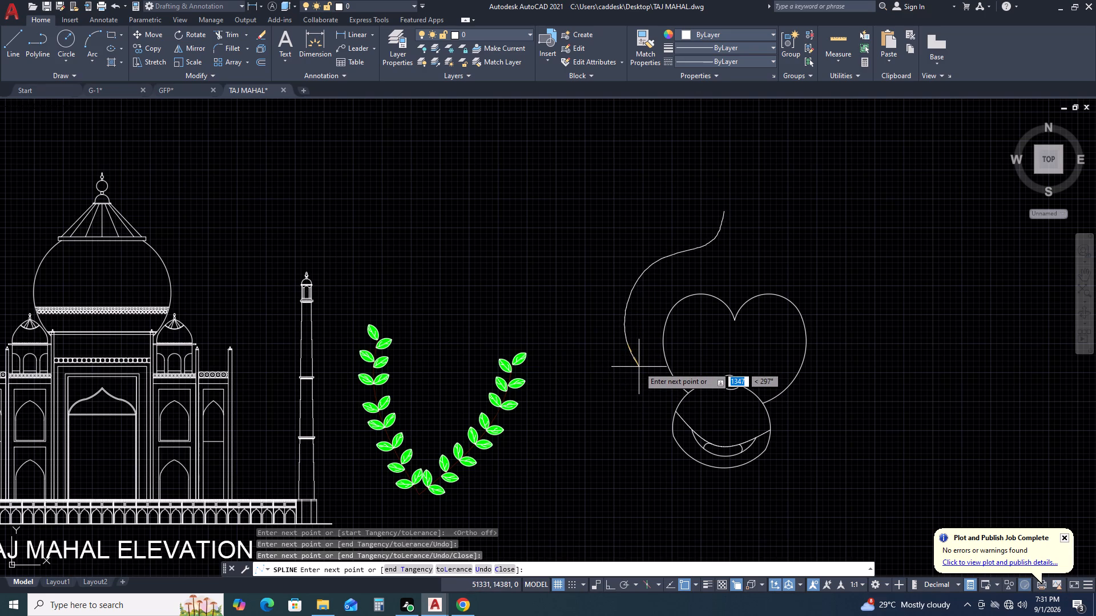
{"action": "key", "text": "Return"}
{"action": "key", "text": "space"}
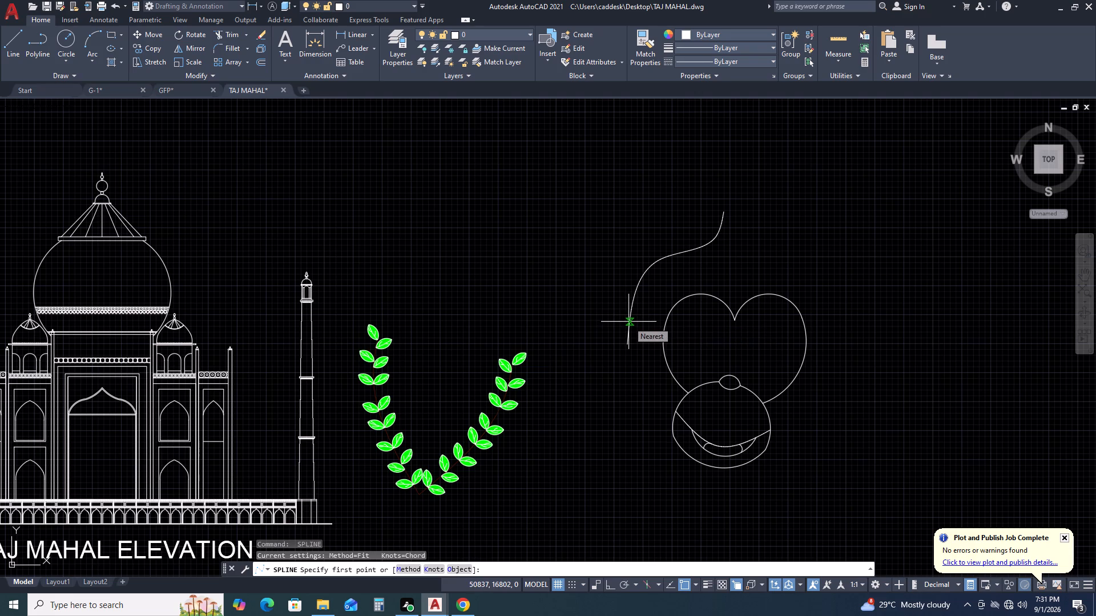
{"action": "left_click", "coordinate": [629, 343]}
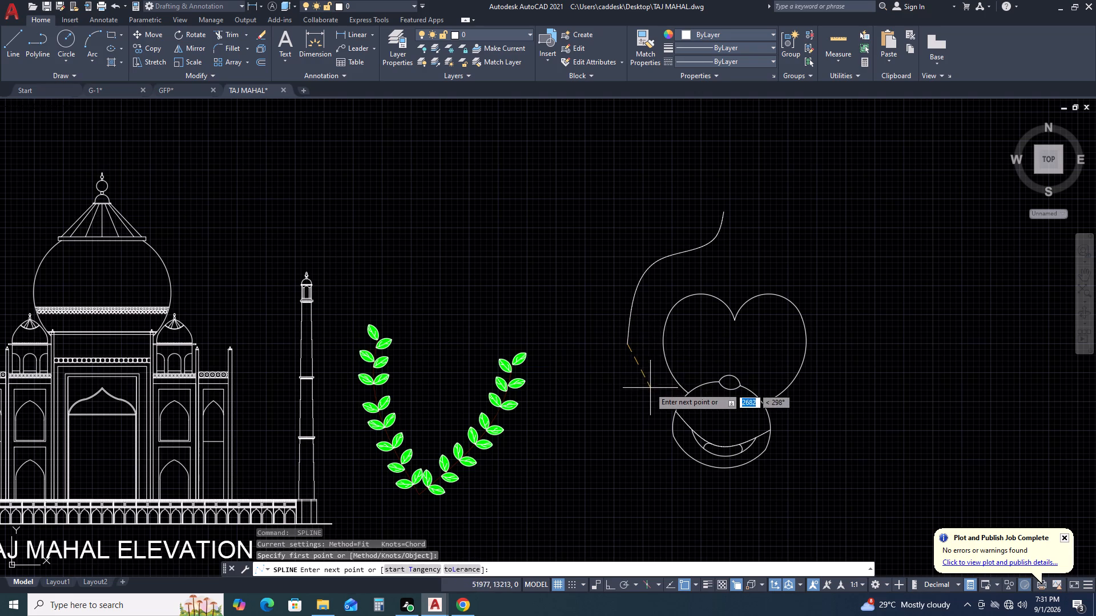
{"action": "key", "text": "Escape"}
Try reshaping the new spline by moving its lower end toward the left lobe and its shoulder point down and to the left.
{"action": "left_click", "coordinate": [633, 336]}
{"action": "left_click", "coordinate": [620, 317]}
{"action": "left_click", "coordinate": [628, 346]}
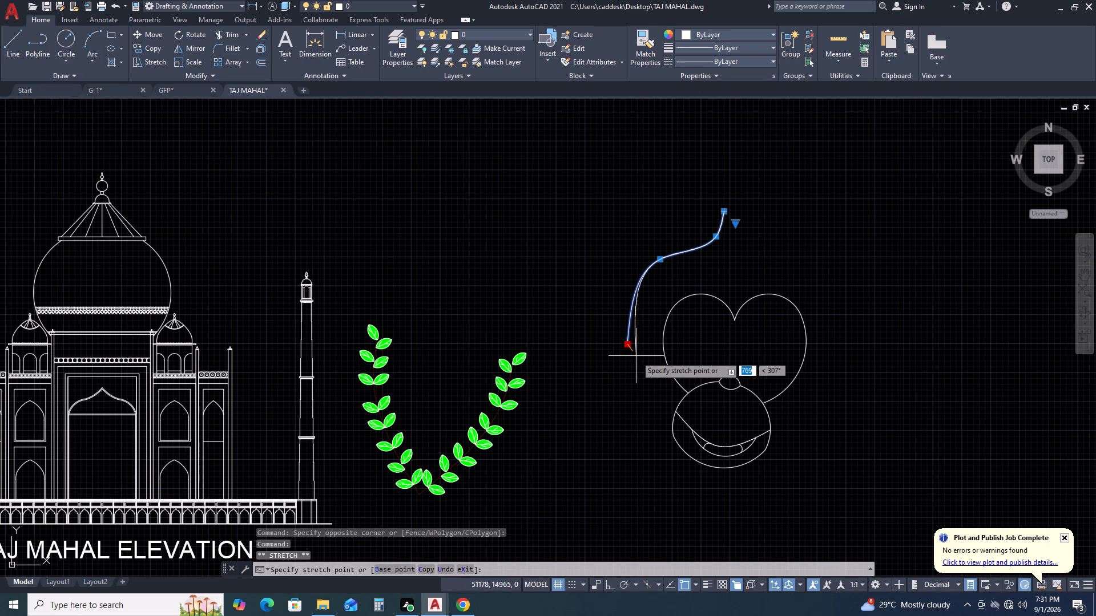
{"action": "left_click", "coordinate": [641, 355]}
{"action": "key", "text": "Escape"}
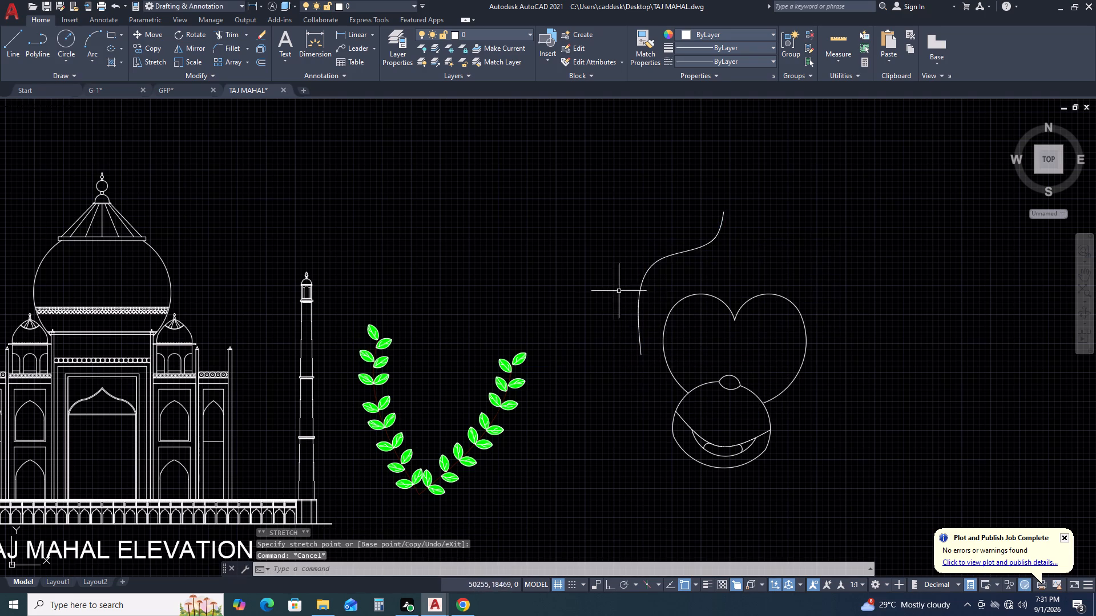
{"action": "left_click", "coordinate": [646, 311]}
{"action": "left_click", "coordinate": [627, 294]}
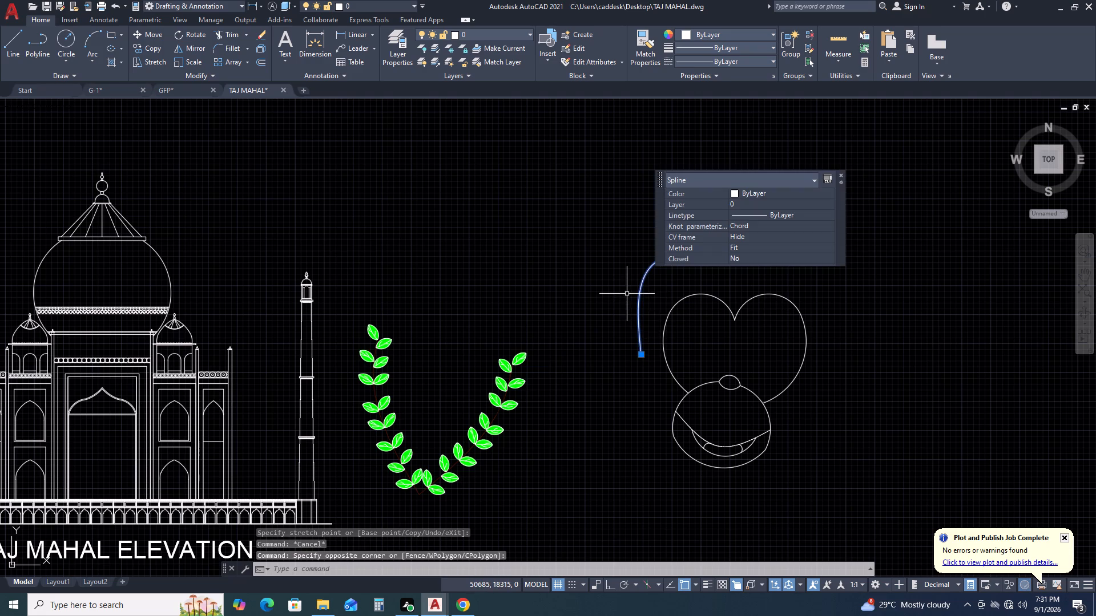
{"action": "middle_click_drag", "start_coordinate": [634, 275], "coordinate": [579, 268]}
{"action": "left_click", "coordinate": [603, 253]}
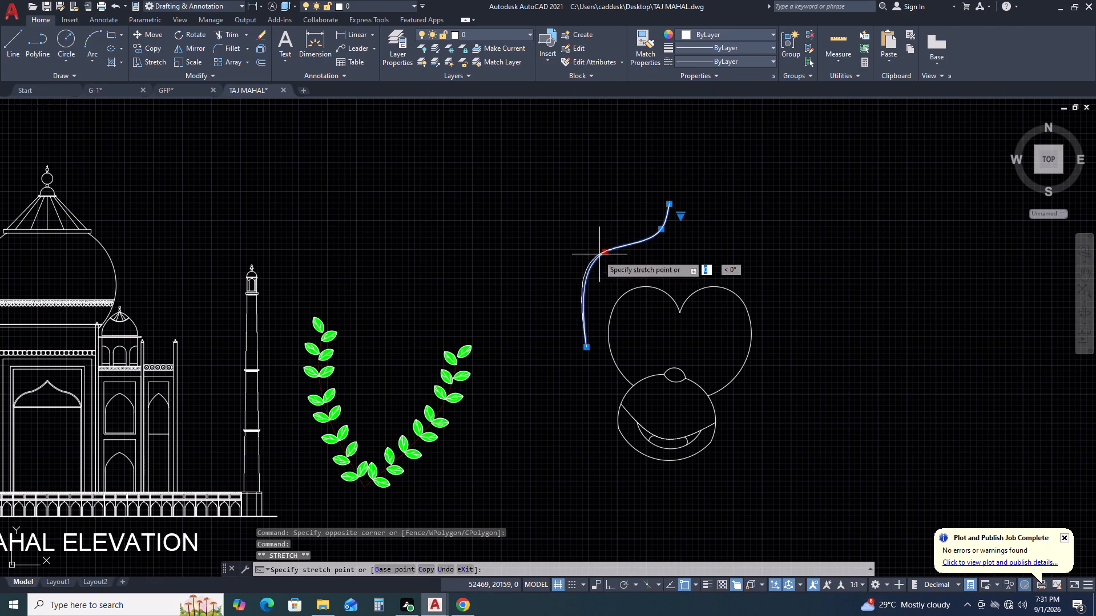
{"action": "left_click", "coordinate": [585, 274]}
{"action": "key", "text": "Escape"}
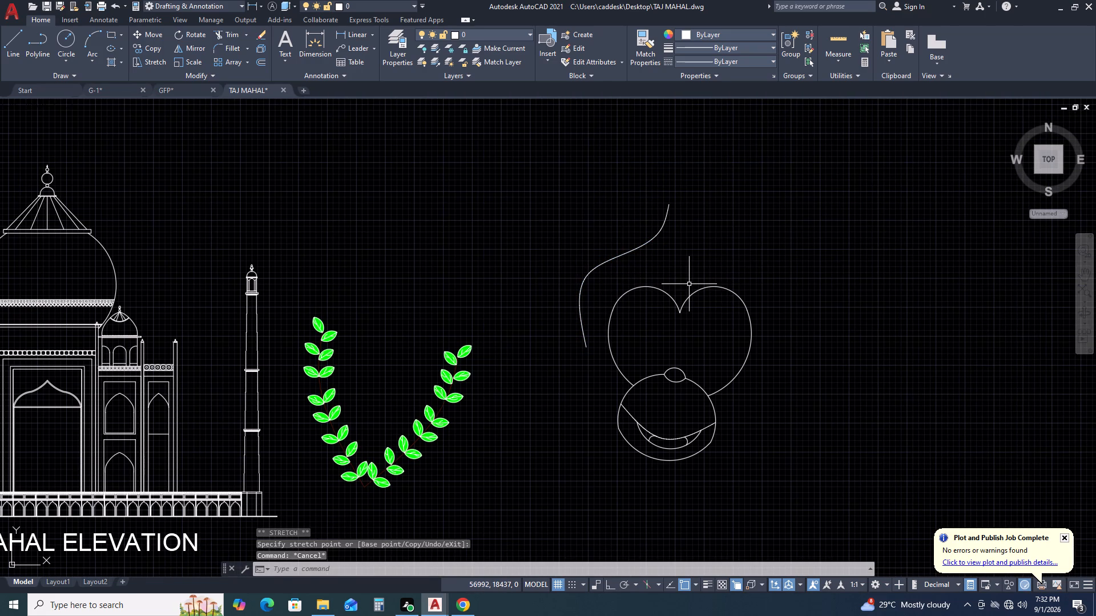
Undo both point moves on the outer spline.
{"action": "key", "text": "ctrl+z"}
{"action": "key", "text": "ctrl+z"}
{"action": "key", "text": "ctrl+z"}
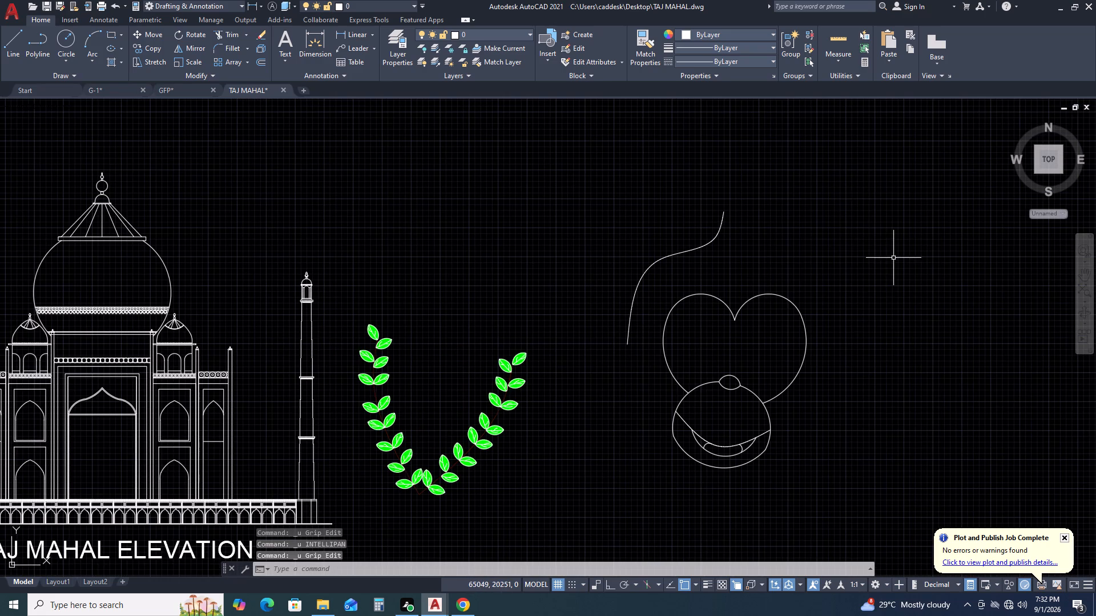
Draw a short spline about 1700 units long from the outer curve's top end down to the right, forming a pointed tip.
{"action": "middle_click_drag", "start_coordinate": [893, 258], "coordinate": [772, 253]}
{"action": "key", "text": "s"}
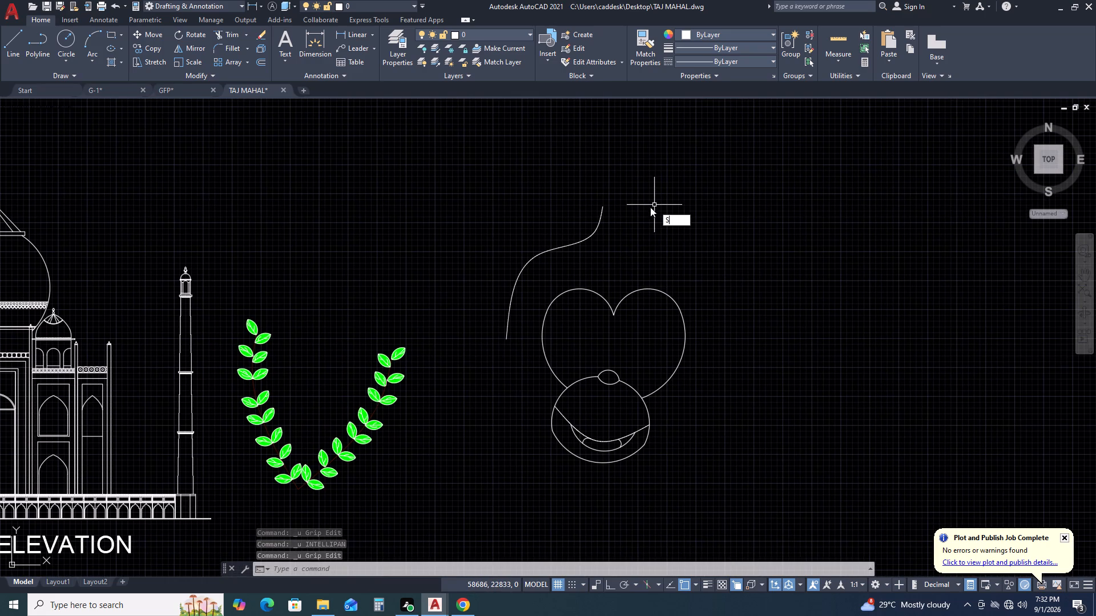
{"action": "type", "text": "PL"}
{"action": "key", "text": "space"}
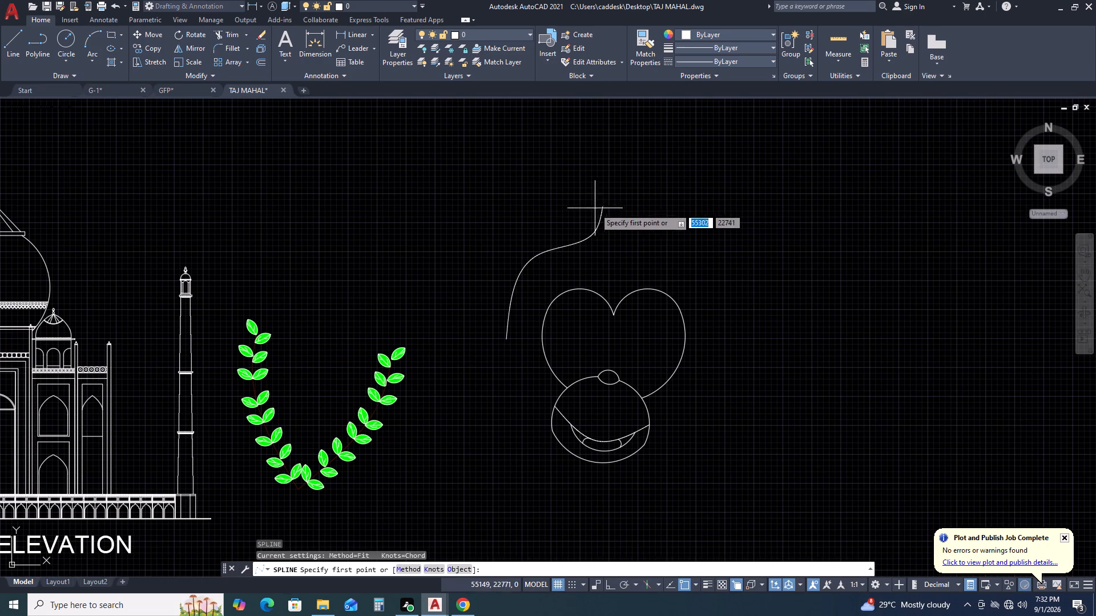
{"action": "left_click", "coordinate": [599, 209]}
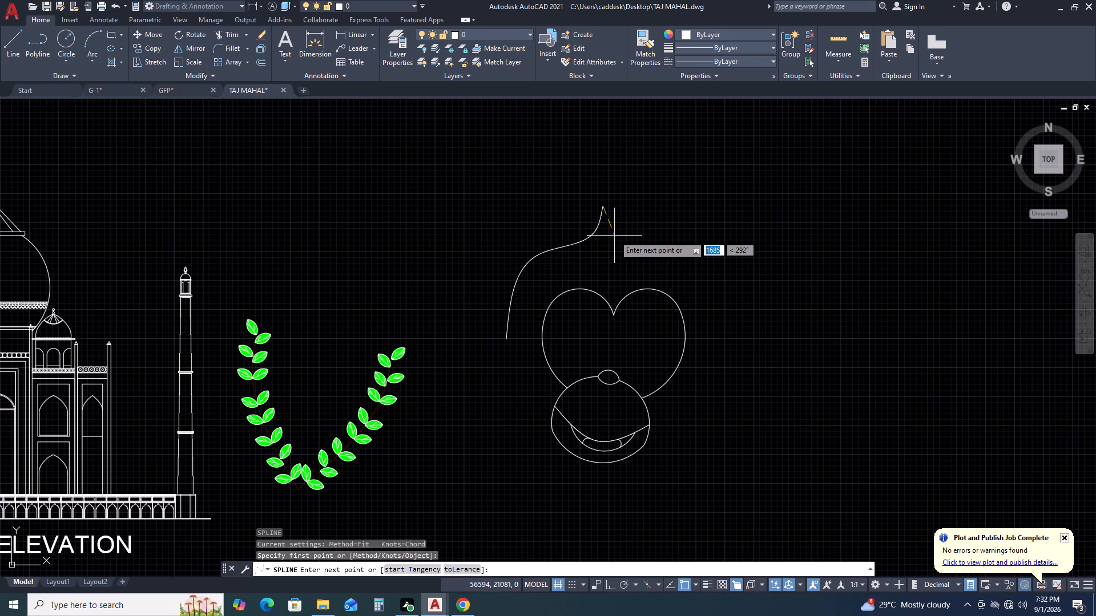
{"action": "left_click", "coordinate": [614, 236]}
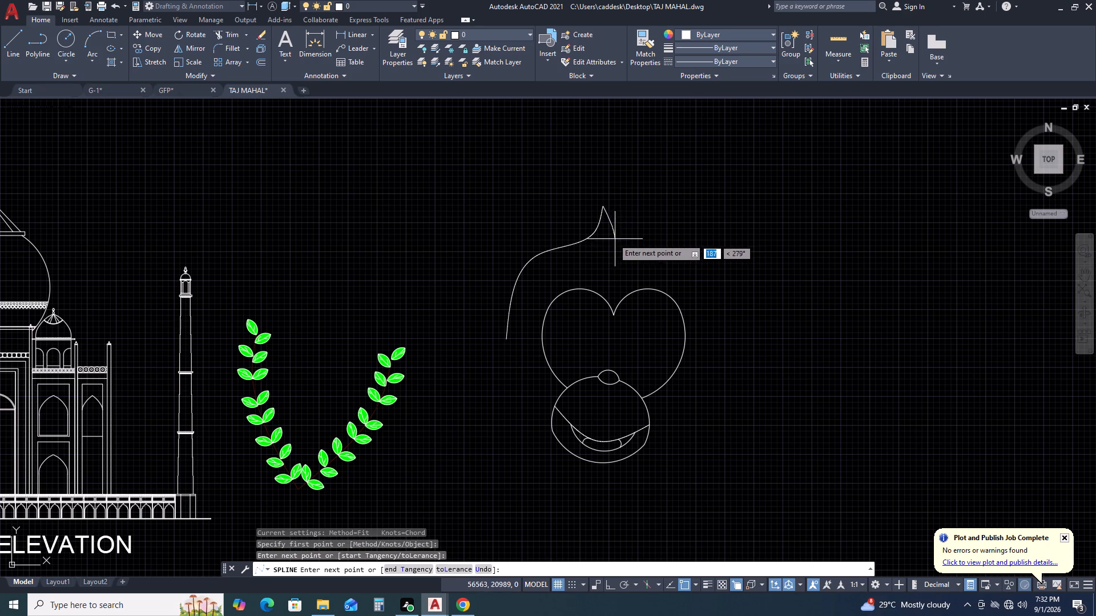
{"action": "key", "text": "Return"}
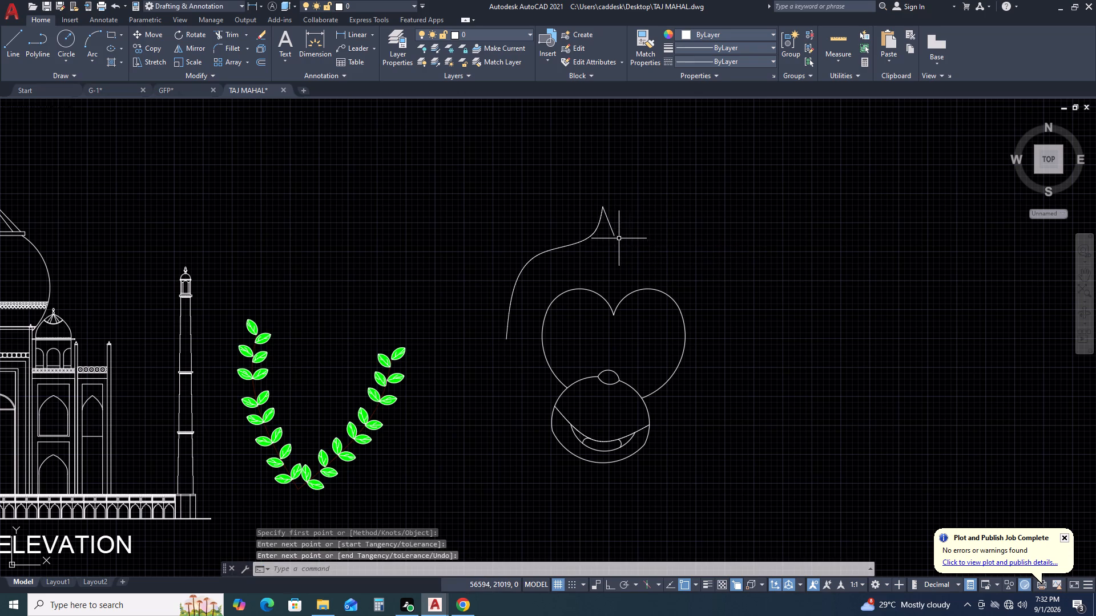
Draw a tall pointed tuft from the short spline's lower end: one spline curving up to a peak, another curving down its right side.
{"action": "key", "text": "space"}
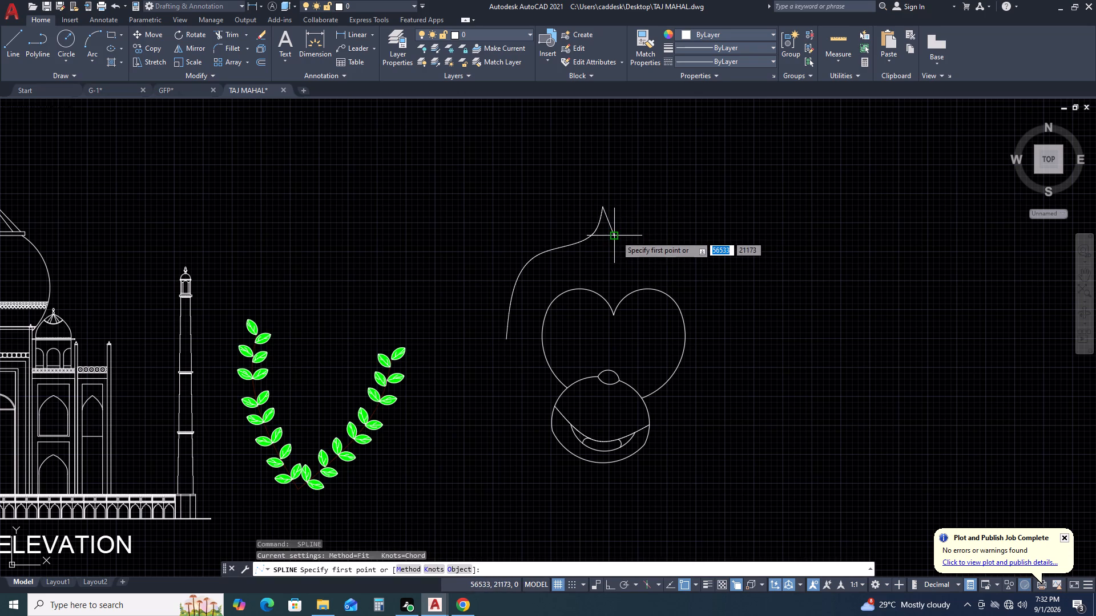
{"action": "left_click", "coordinate": [616, 236]}
{"action": "left_click", "coordinate": [628, 186]}
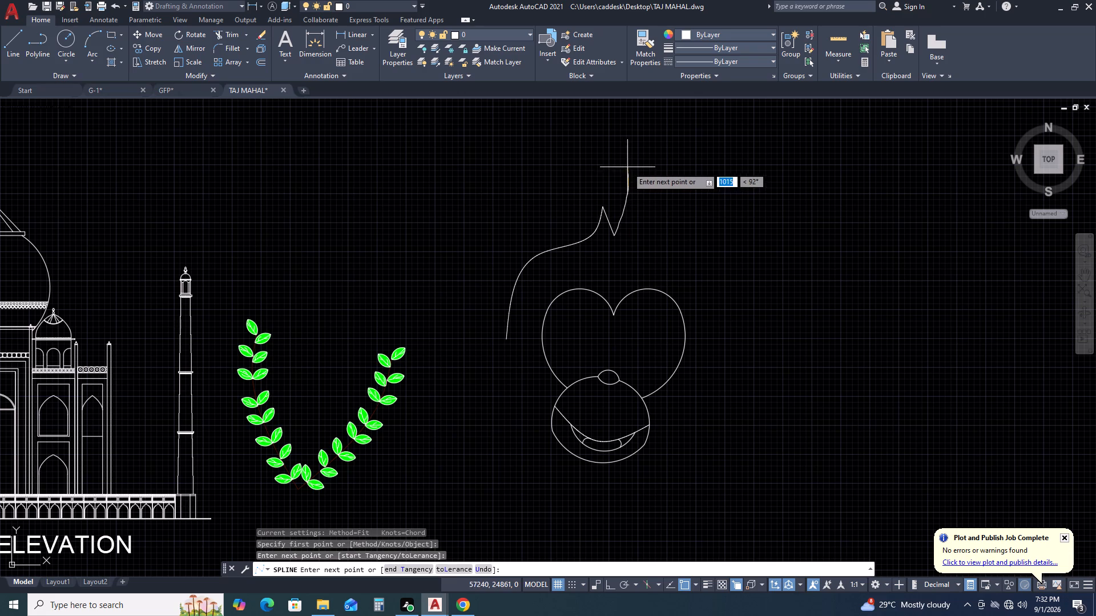
{"action": "left_click", "coordinate": [622, 179]}
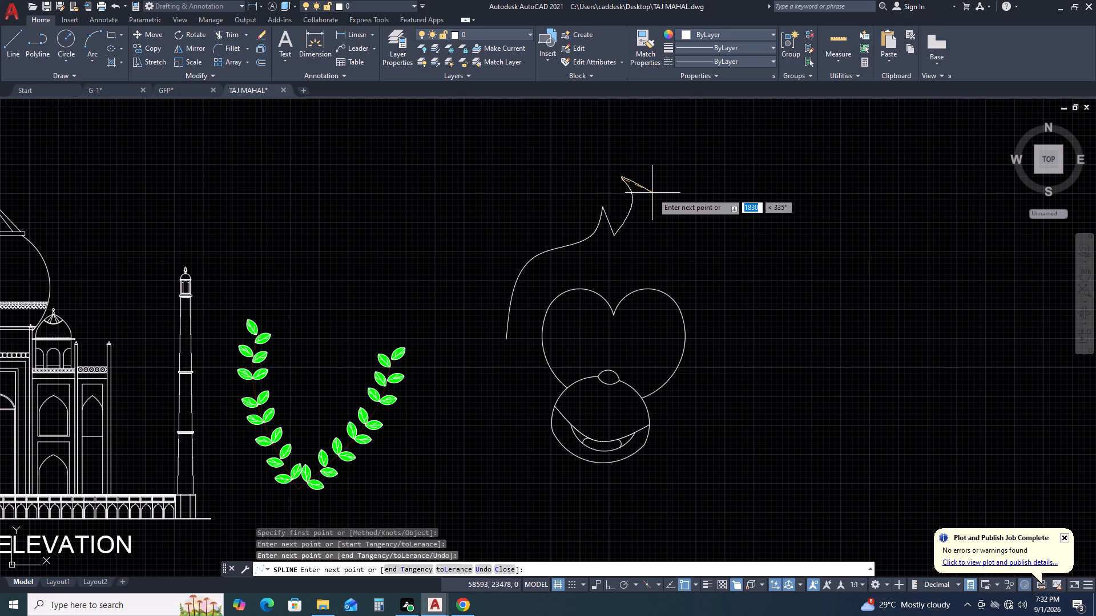
{"action": "key", "text": "Return"}
{"action": "key", "text": "Return"}
{"action": "left_click", "coordinate": [624, 181]}
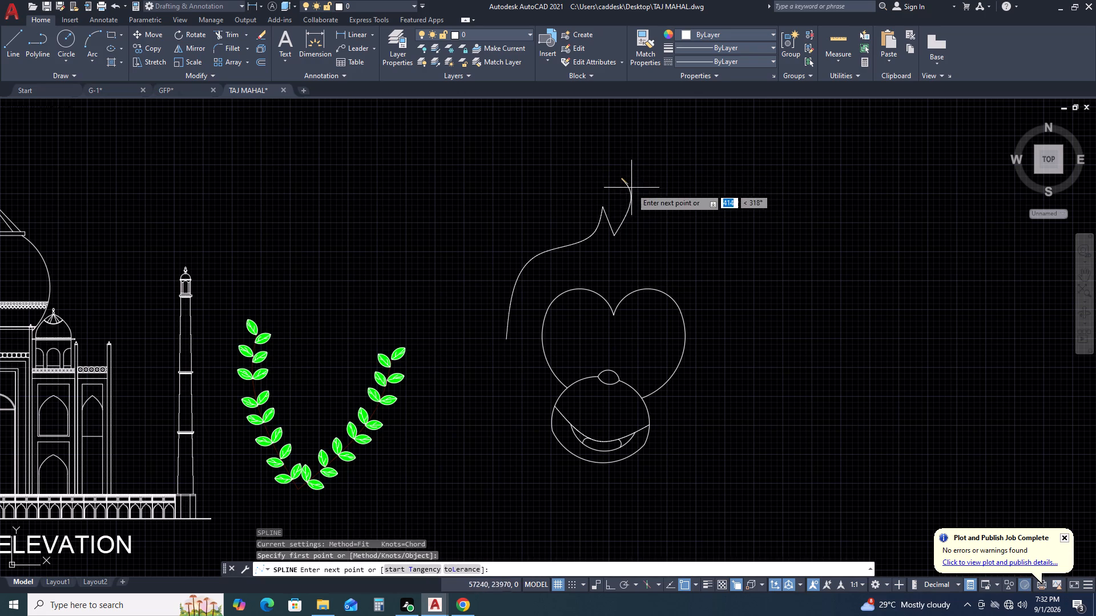
{"action": "left_click", "coordinate": [645, 216]}
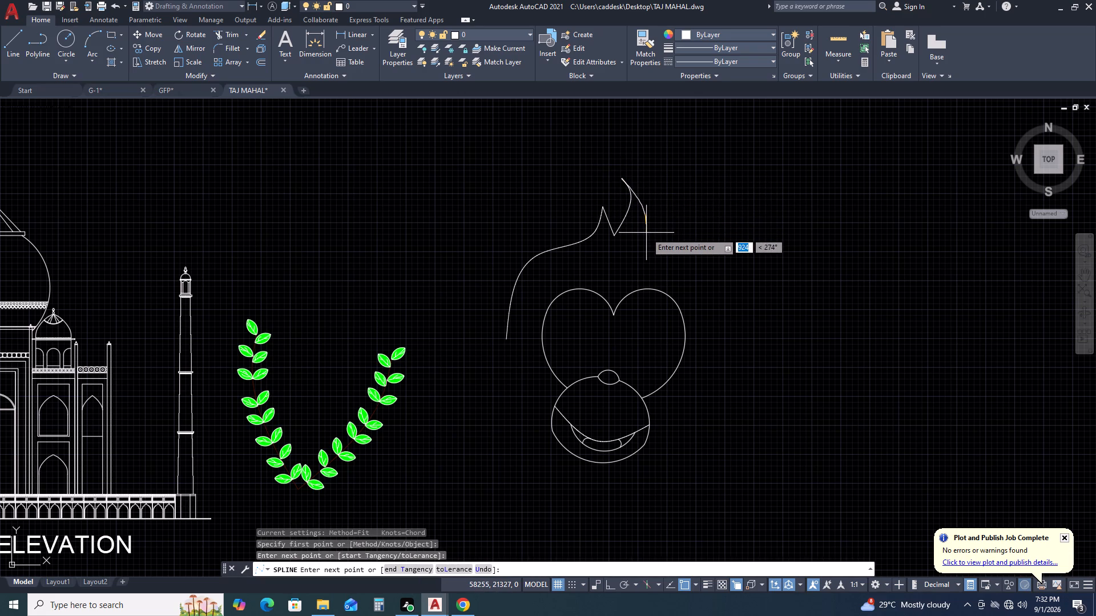
{"action": "left_click", "coordinate": [646, 233]}
{"action": "key", "text": "Return"}
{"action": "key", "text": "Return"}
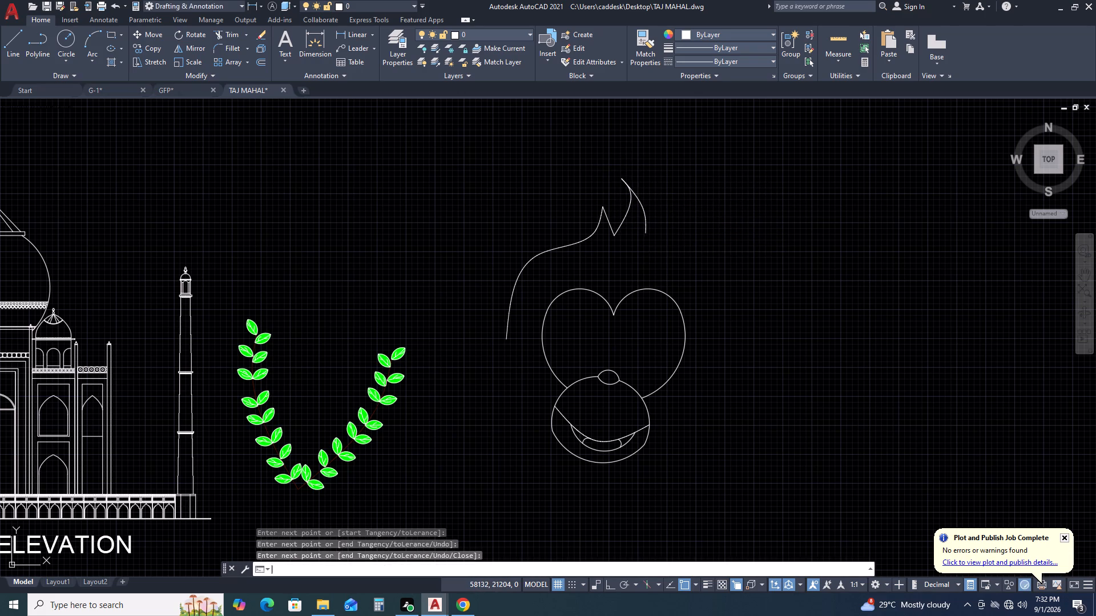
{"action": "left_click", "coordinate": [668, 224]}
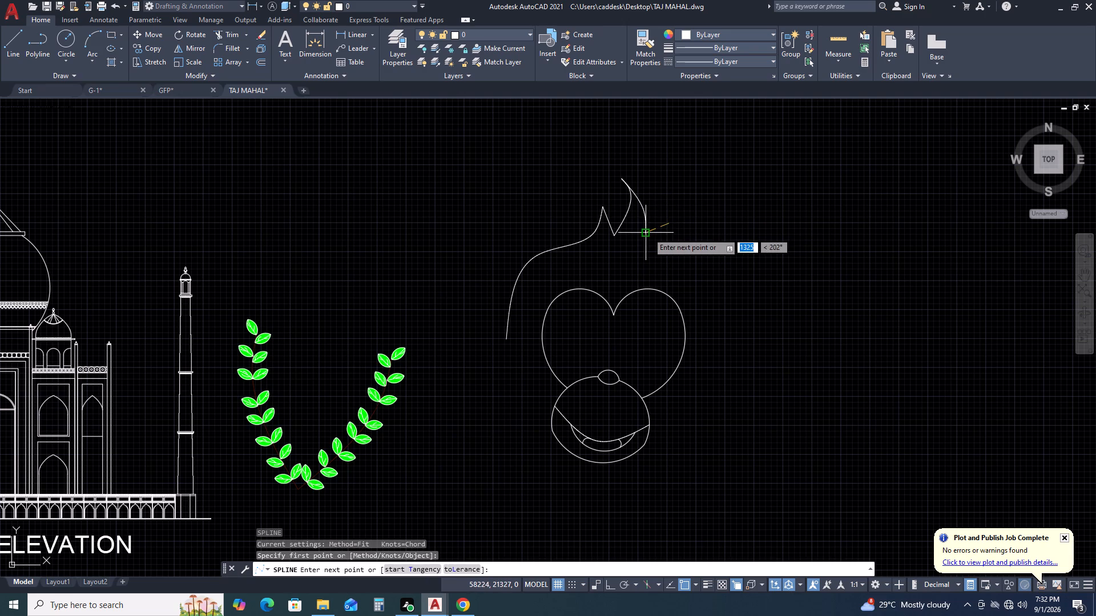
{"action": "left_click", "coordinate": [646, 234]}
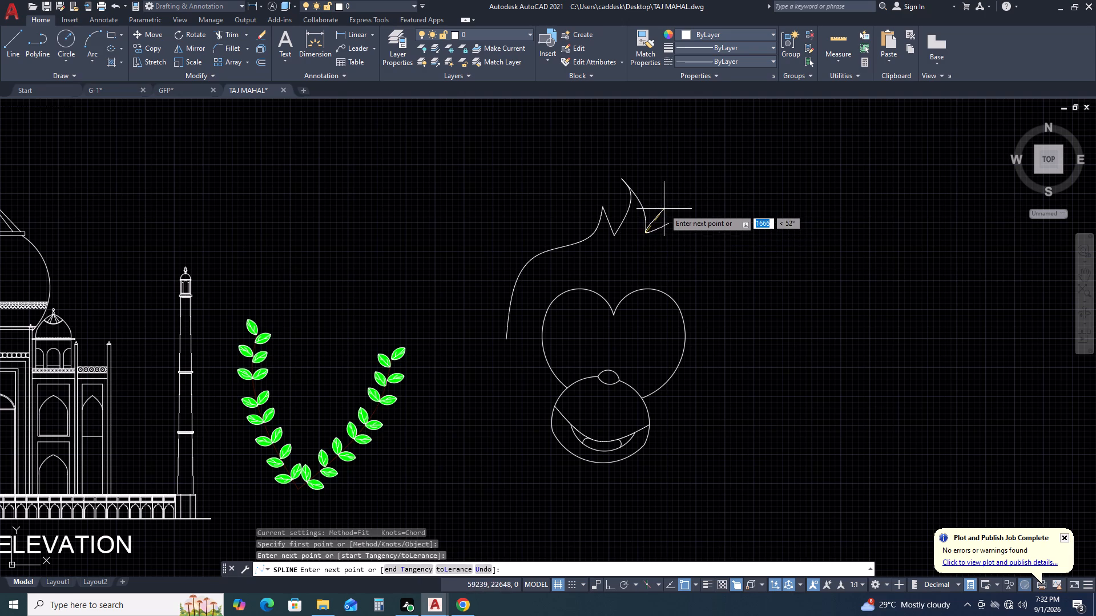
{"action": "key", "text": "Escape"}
Draw a smaller tuft from the tall tuft's right foot: one spline rising to a tip, another dropping almost straight down from it.
{"action": "key", "text": "space"}
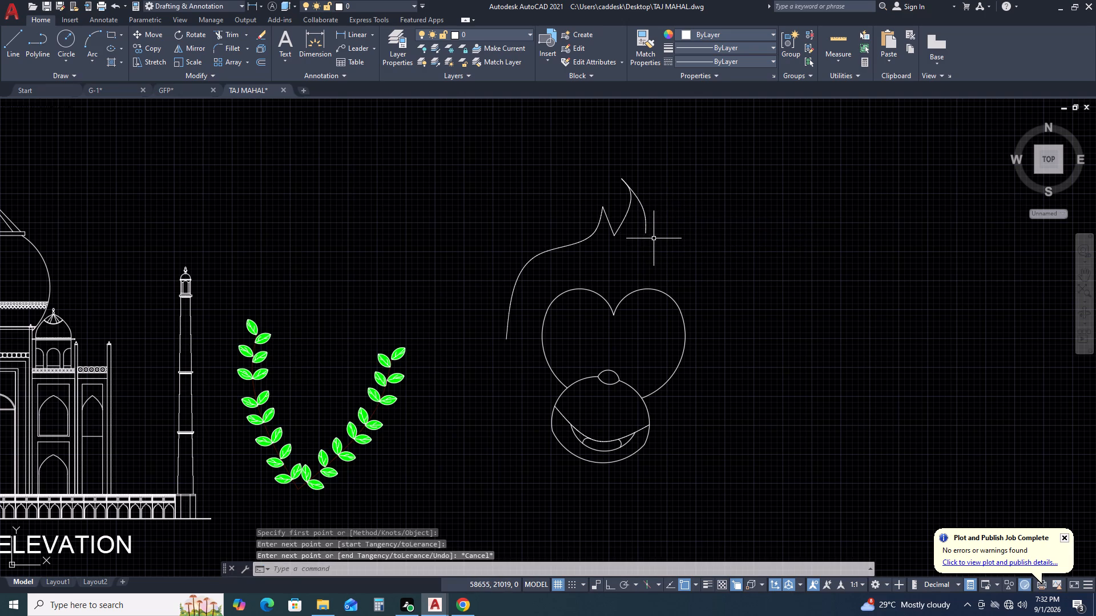
{"action": "left_click", "coordinate": [644, 232]}
{"action": "left_click", "coordinate": [661, 213]}
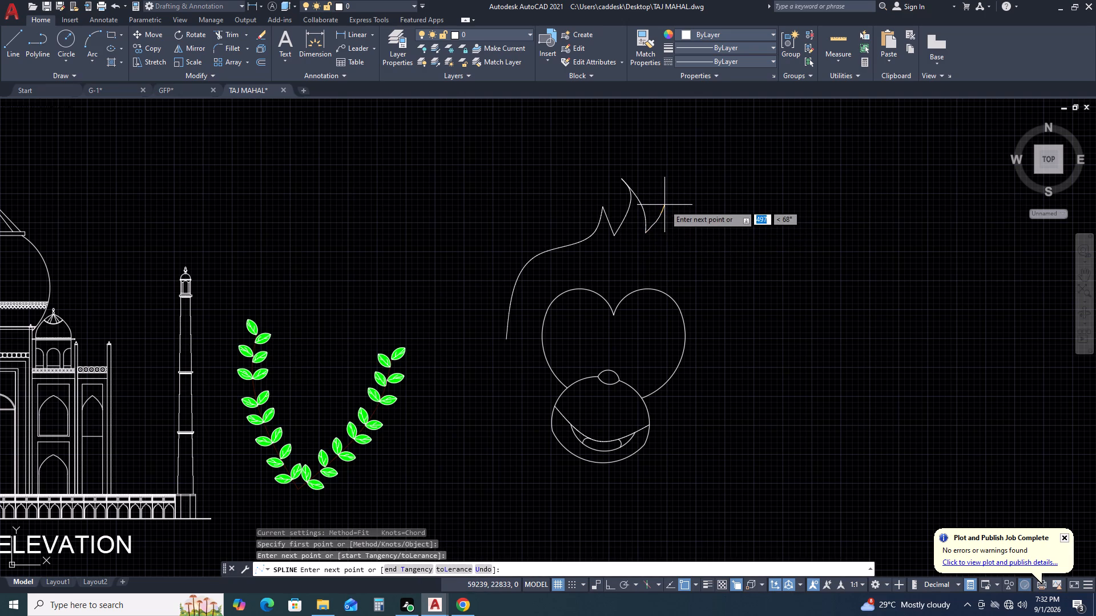
{"action": "left_click", "coordinate": [664, 205]}
{"action": "key", "text": "space"}
{"action": "key", "text": "space"}
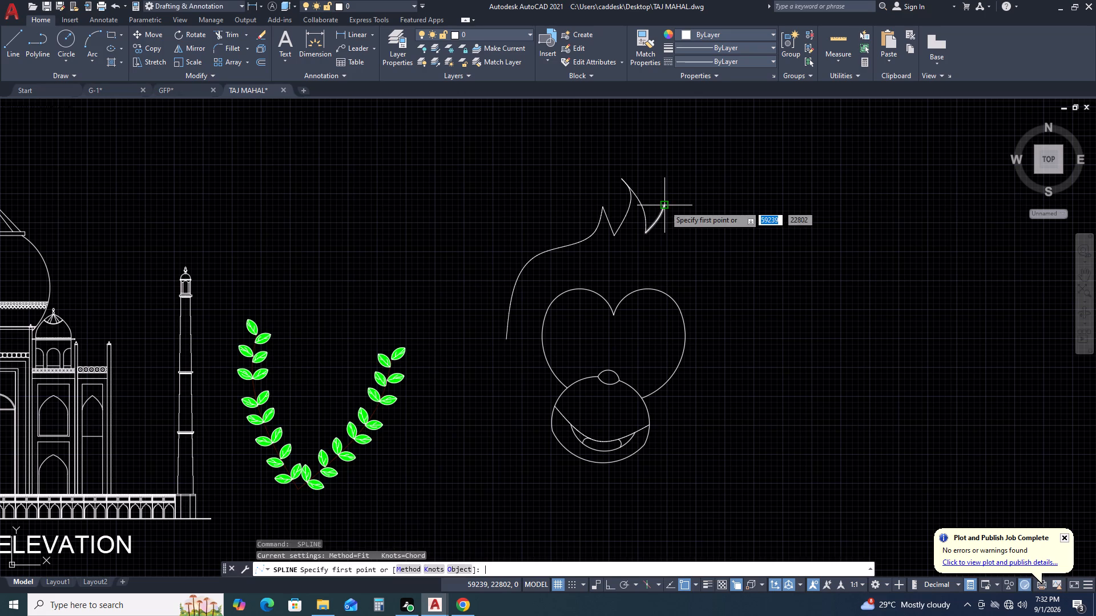
{"action": "left_click", "coordinate": [664, 206]}
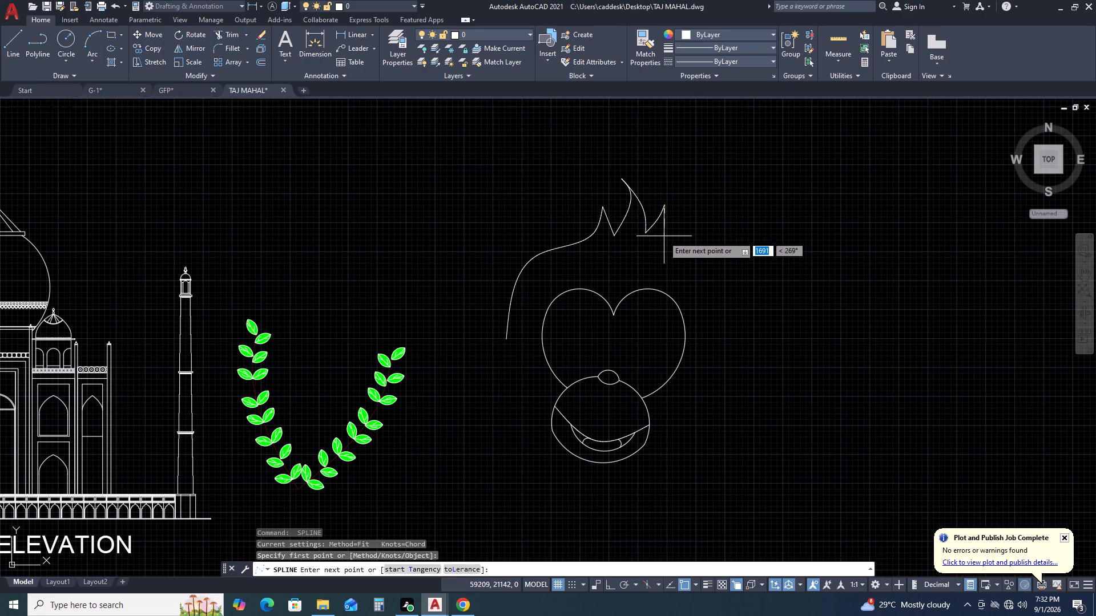
{"action": "left_click", "coordinate": [662, 237]}
{"action": "key", "text": "space"}
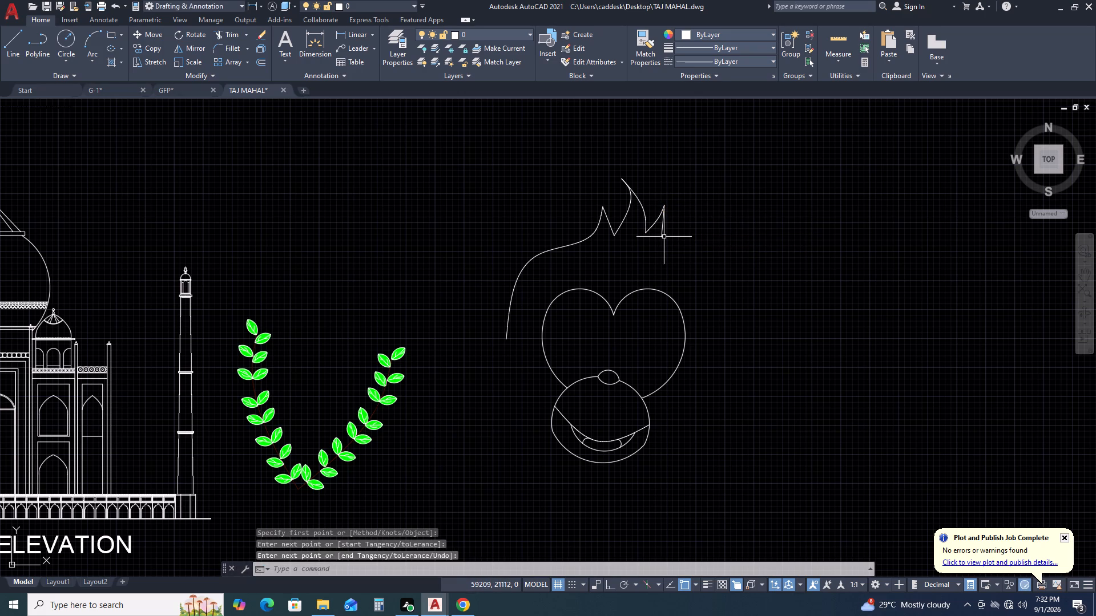
Draw a three-point spline from the small tuft's right foot out around the right lobe, ending about 10900 units lower, below the chin.
{"action": "key", "text": "space"}
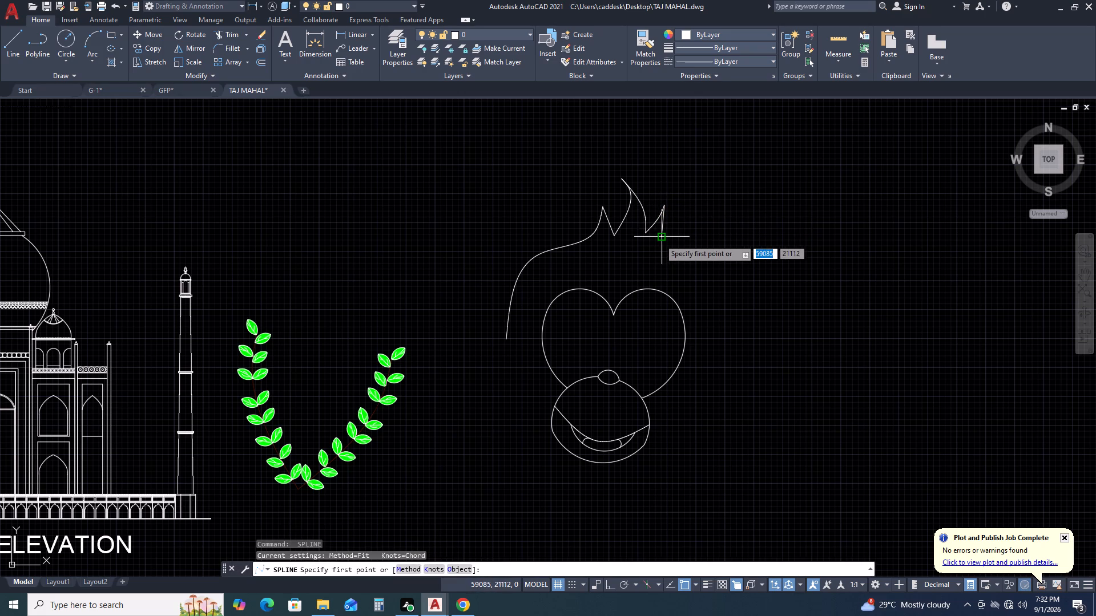
{"action": "left_click", "coordinate": [663, 240]}
{"action": "middle_click_drag", "start_coordinate": [772, 278], "coordinate": [771, 274]}
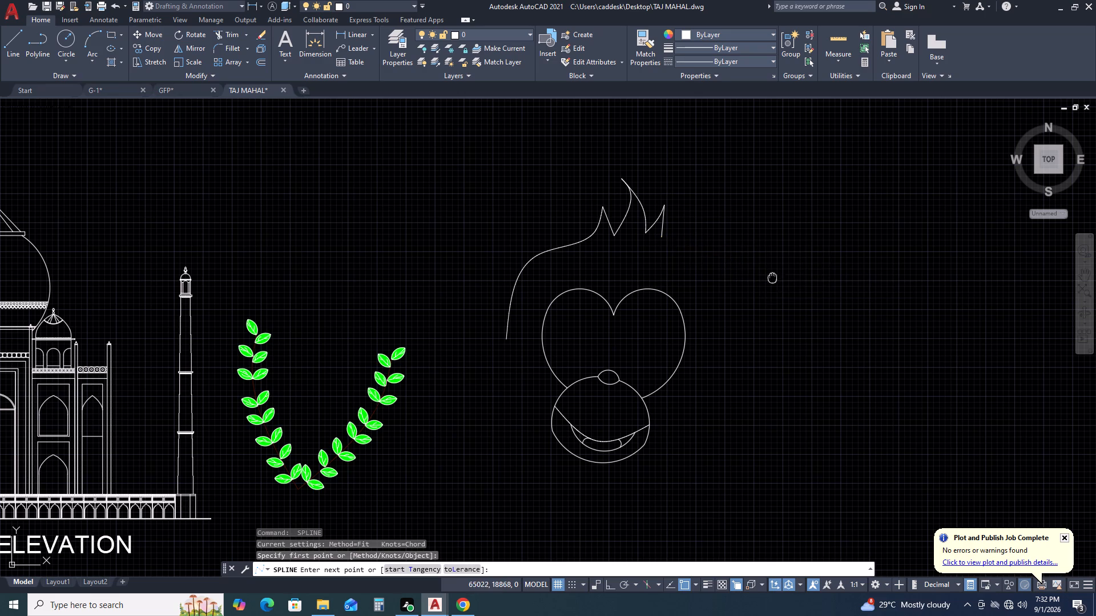
{"action": "middle_click_drag", "start_coordinate": [771, 274], "coordinate": [731, 194]}
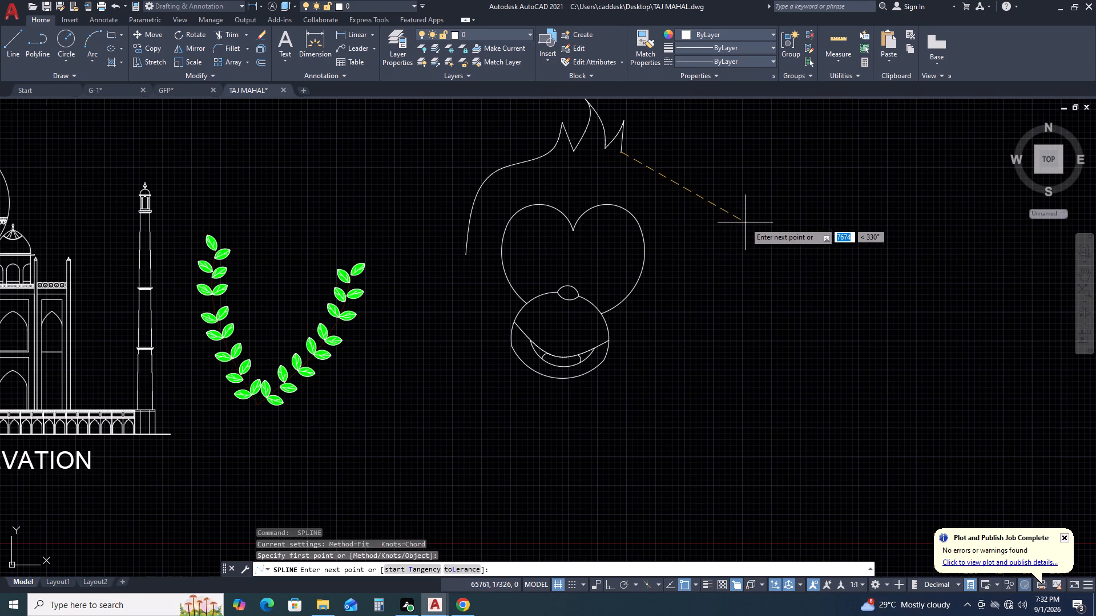
{"action": "left_click", "coordinate": [745, 222]}
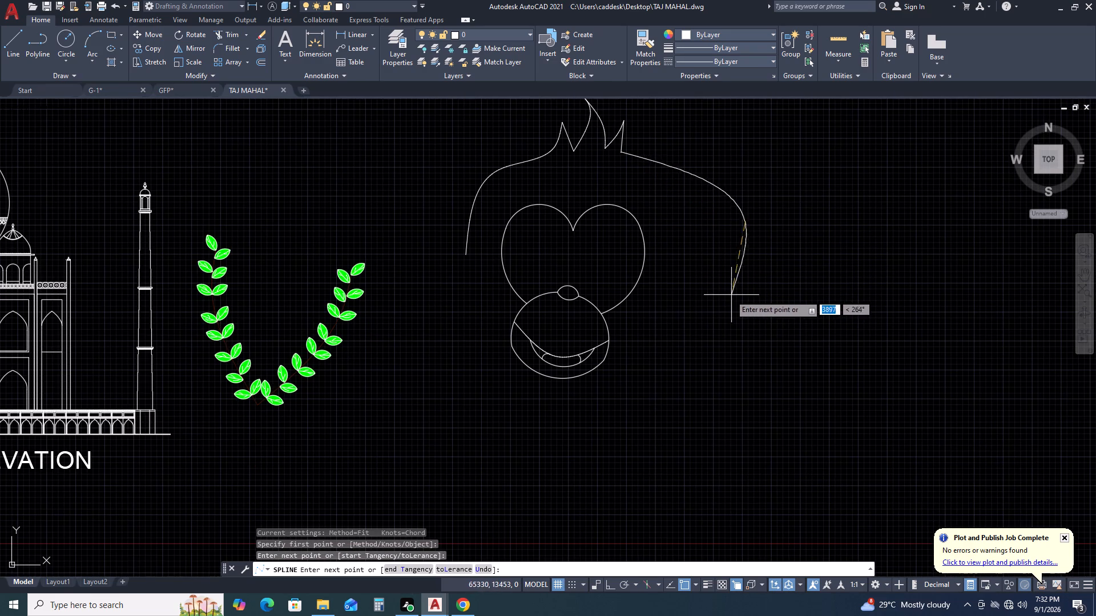
{"action": "key", "text": "ctrl+z"}
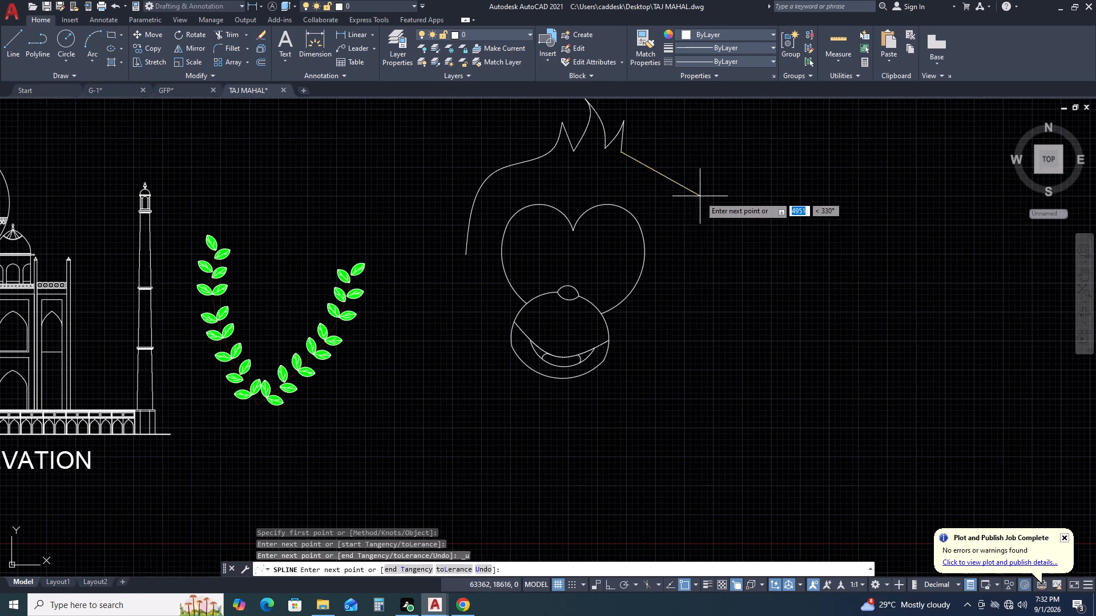
{"action": "scroll", "coordinate": [695, 193], "scroll_direction": "up", "scroll_amount": 1}
{"action": "scroll", "coordinate": [694, 215], "scroll_direction": "down", "scroll_amount": 1}
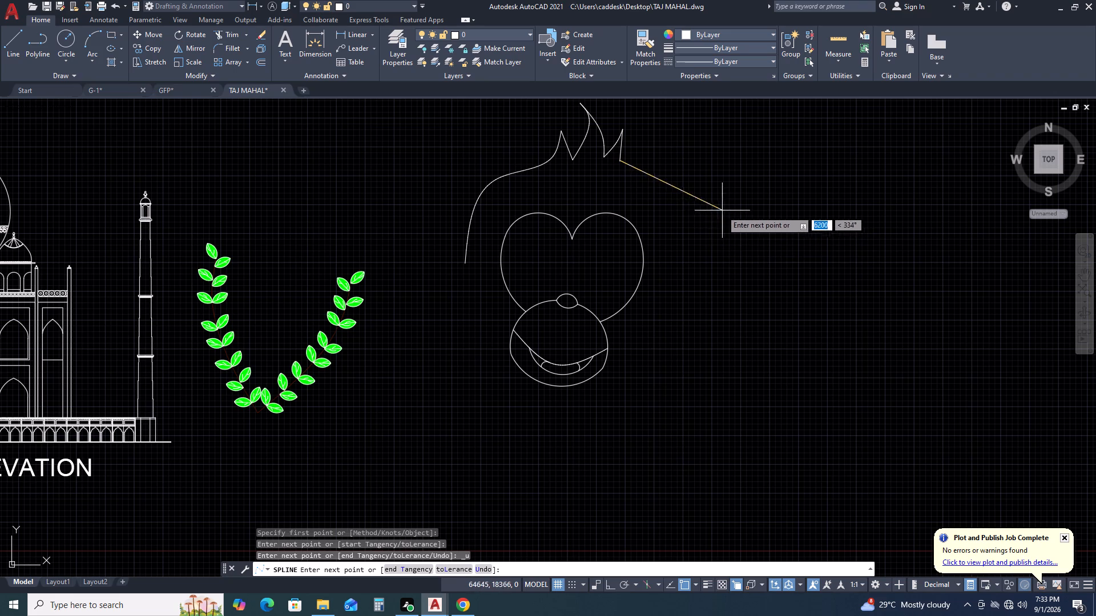
{"action": "left_click", "coordinate": [695, 217]}
{"action": "scroll", "coordinate": [707, 218], "scroll_direction": "down", "scroll_amount": 1}
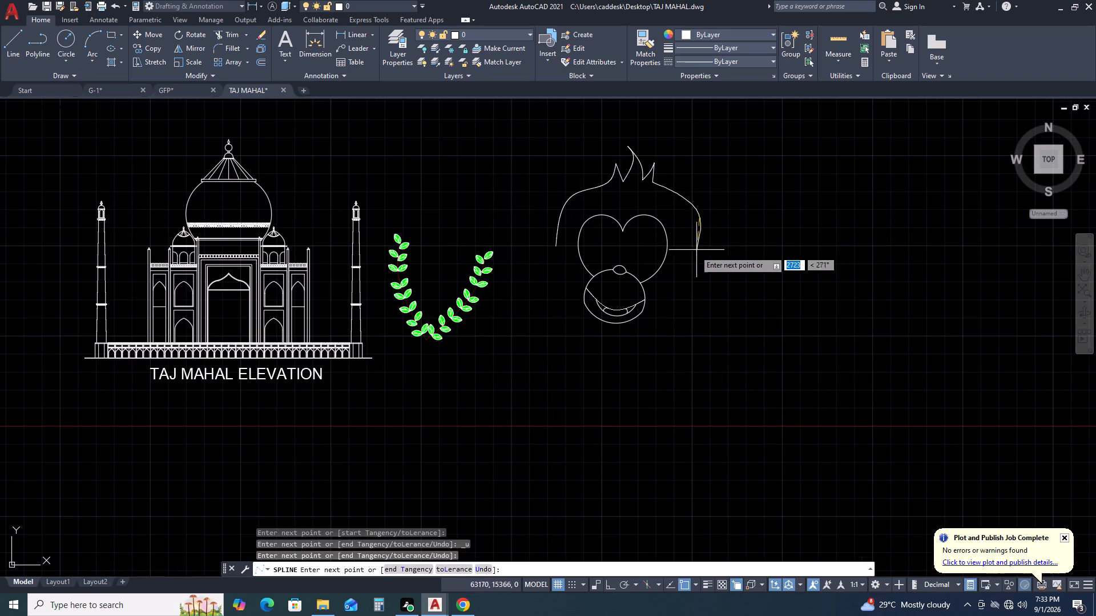
{"action": "left_click", "coordinate": [678, 342]}
{"action": "key", "text": "Return"}
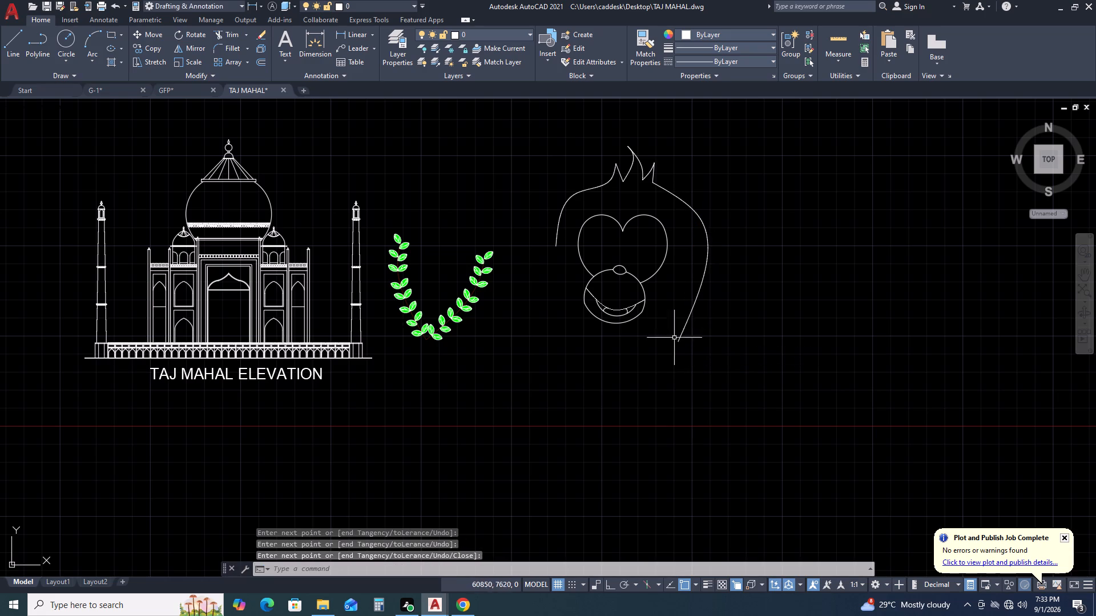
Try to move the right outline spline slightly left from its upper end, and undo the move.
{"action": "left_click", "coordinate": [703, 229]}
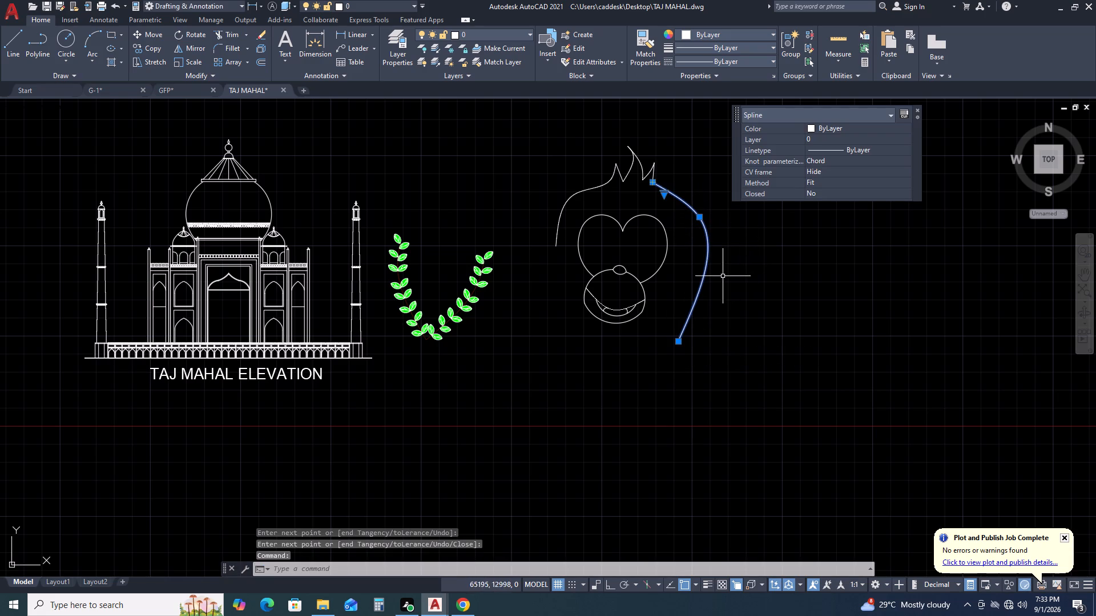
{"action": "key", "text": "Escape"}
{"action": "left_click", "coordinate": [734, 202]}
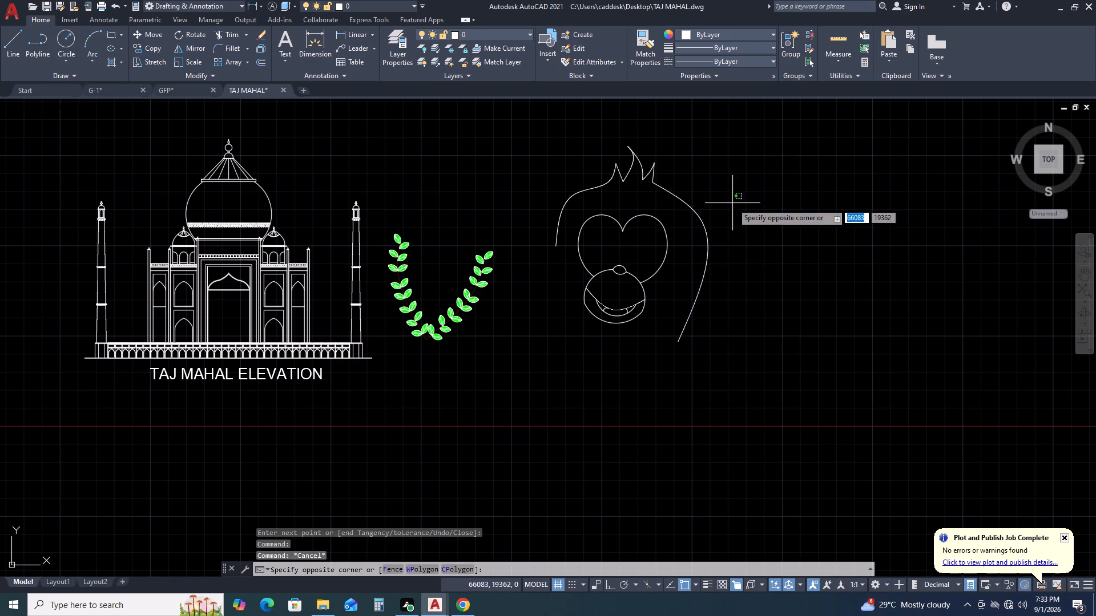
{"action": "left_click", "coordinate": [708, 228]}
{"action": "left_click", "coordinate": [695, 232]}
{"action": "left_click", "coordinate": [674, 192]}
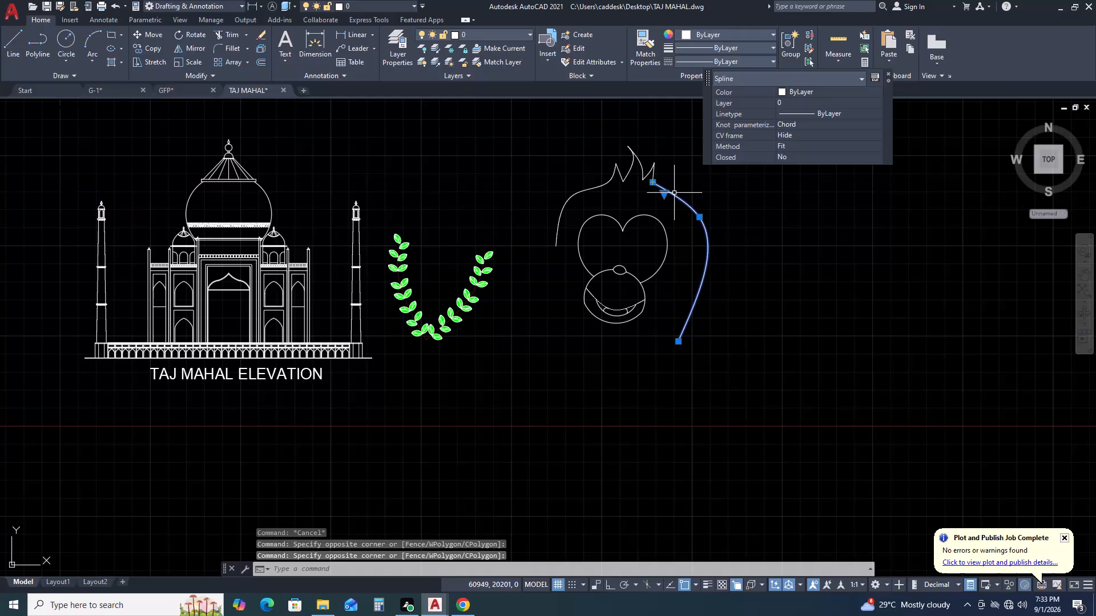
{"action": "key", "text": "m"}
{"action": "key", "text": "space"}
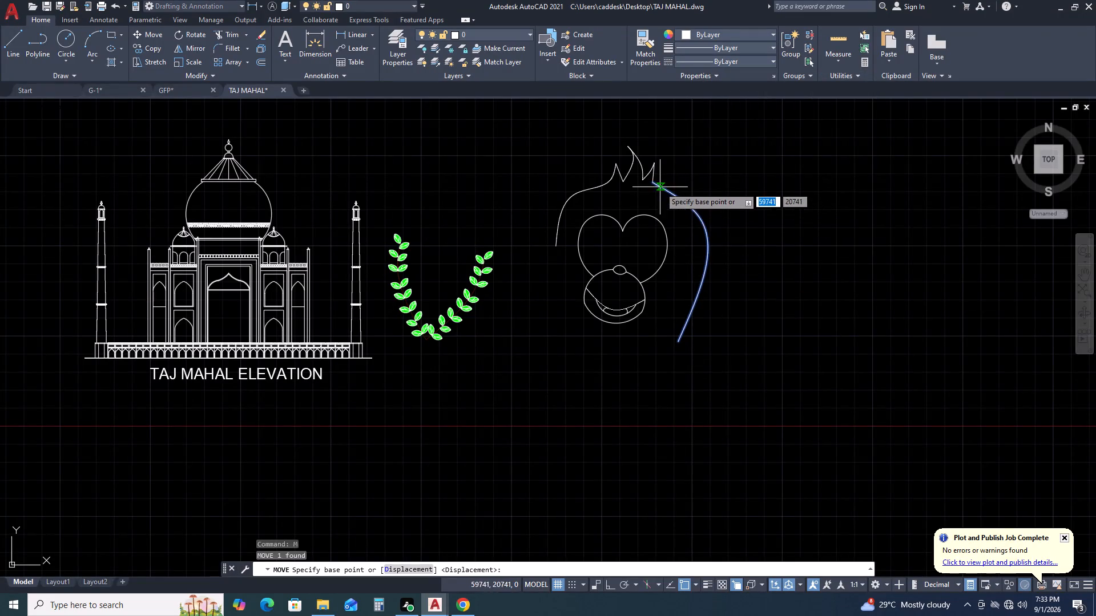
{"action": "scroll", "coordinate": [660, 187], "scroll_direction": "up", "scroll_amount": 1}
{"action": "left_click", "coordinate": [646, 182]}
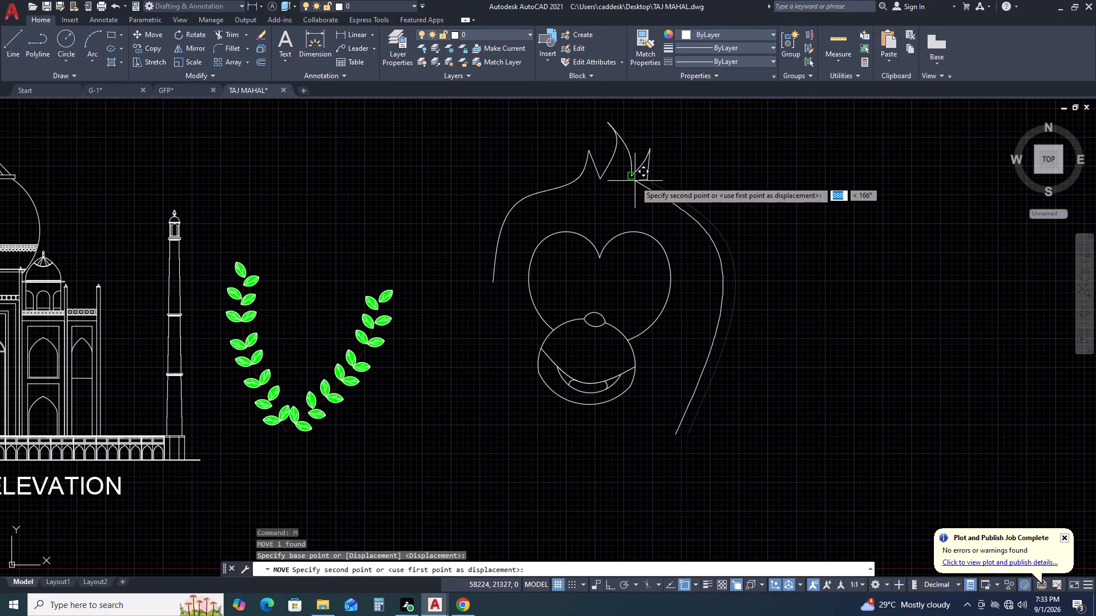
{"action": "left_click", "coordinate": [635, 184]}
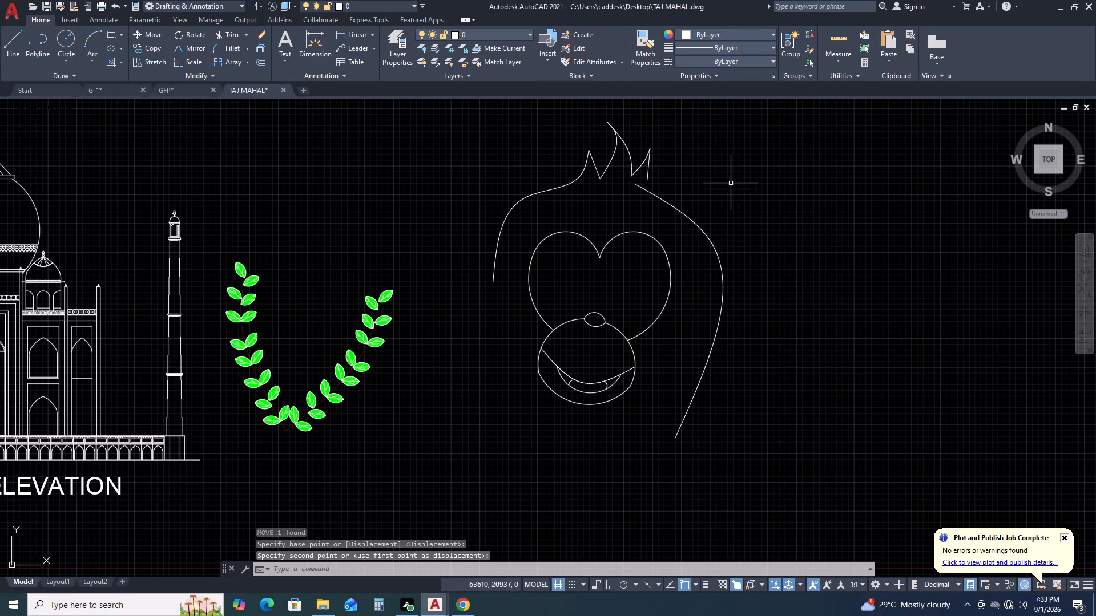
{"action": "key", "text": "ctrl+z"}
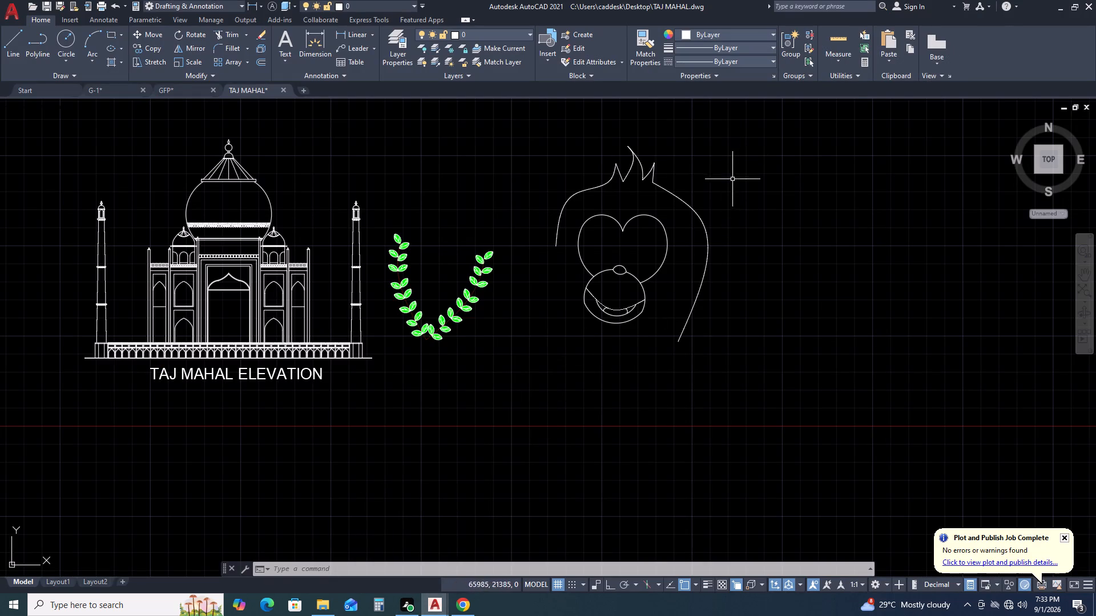
Shorten the right outline spline by stretching its lower end up beside the right lobe and slightly inward.
{"action": "scroll", "coordinate": [708, 213], "scroll_direction": "down", "scroll_amount": 1}
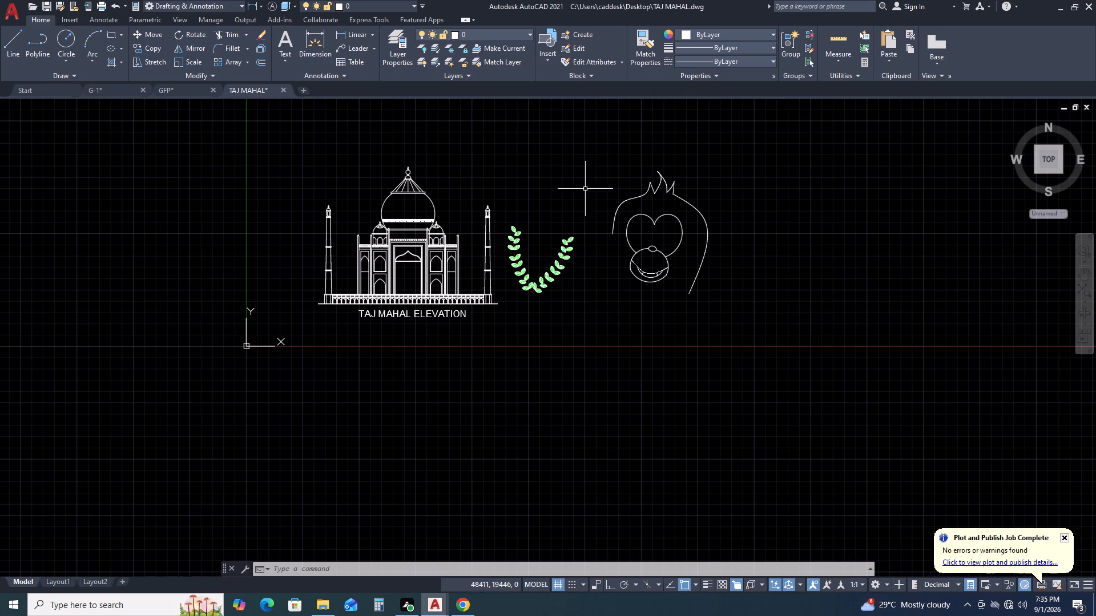
{"action": "scroll", "coordinate": [680, 233], "scroll_direction": "up", "scroll_amount": 3}
{"action": "left_click", "coordinate": [782, 167]}
{"action": "left_click", "coordinate": [747, 200]}
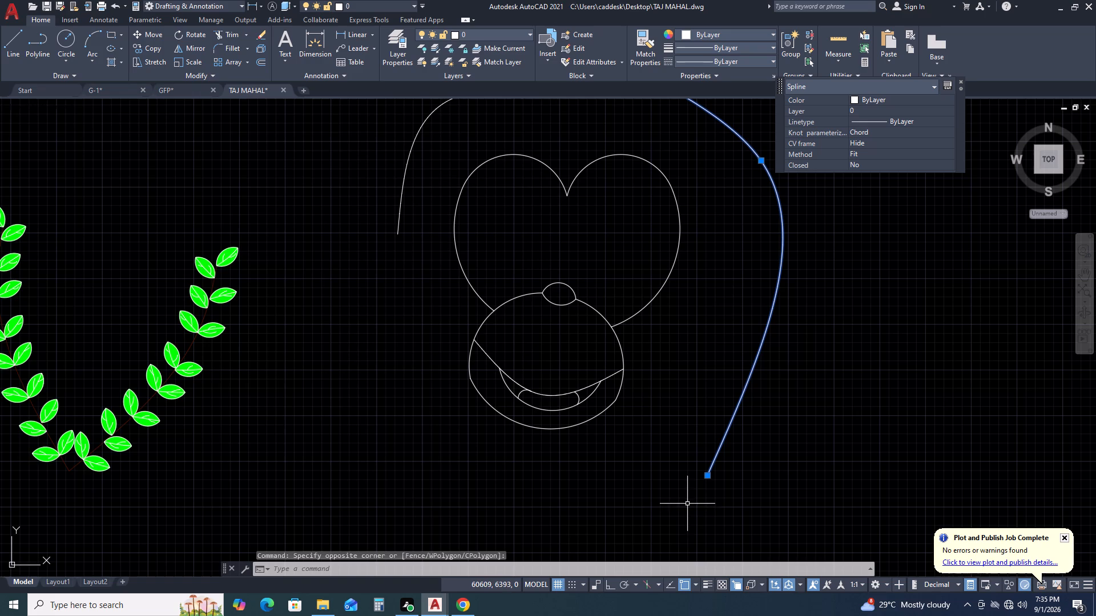
{"action": "double_click", "coordinate": [707, 480]}
{"action": "left_click", "coordinate": [706, 475]}
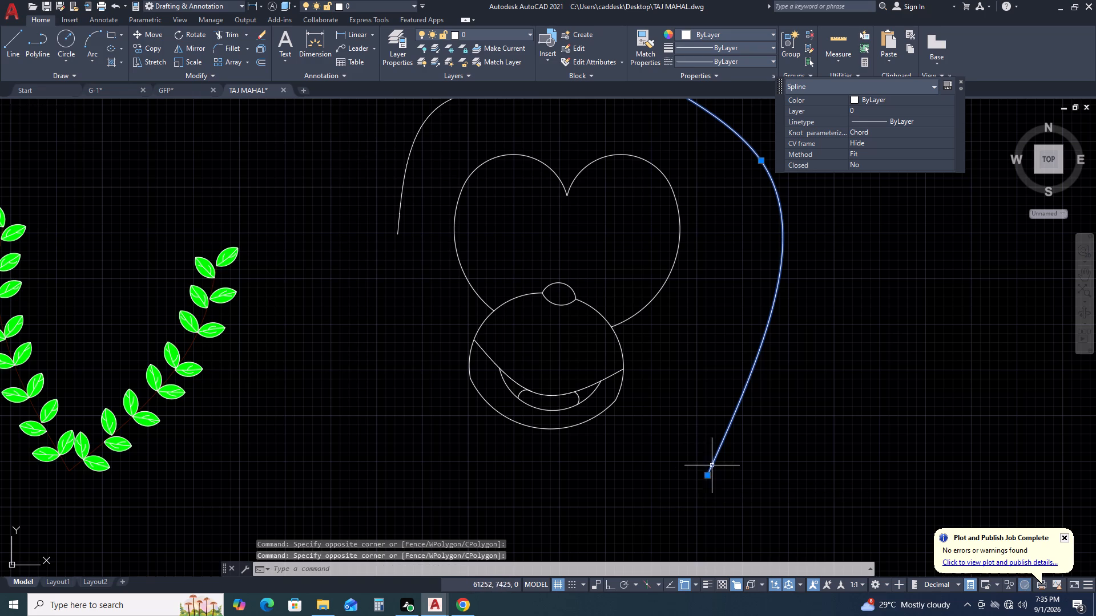
{"action": "left_click", "coordinate": [706, 474]}
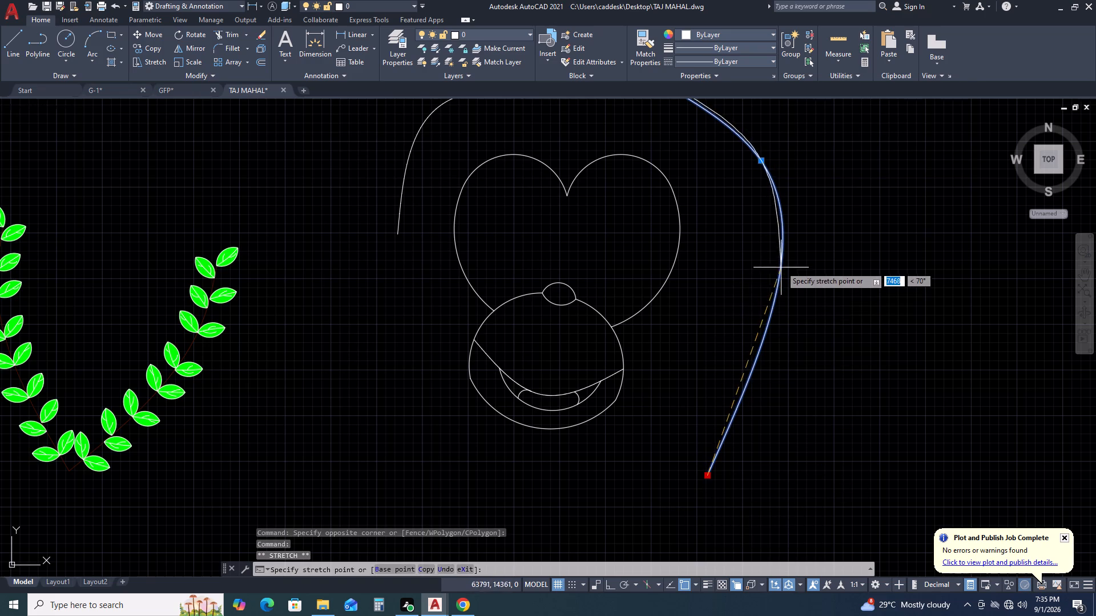
{"action": "left_click", "coordinate": [779, 257]}
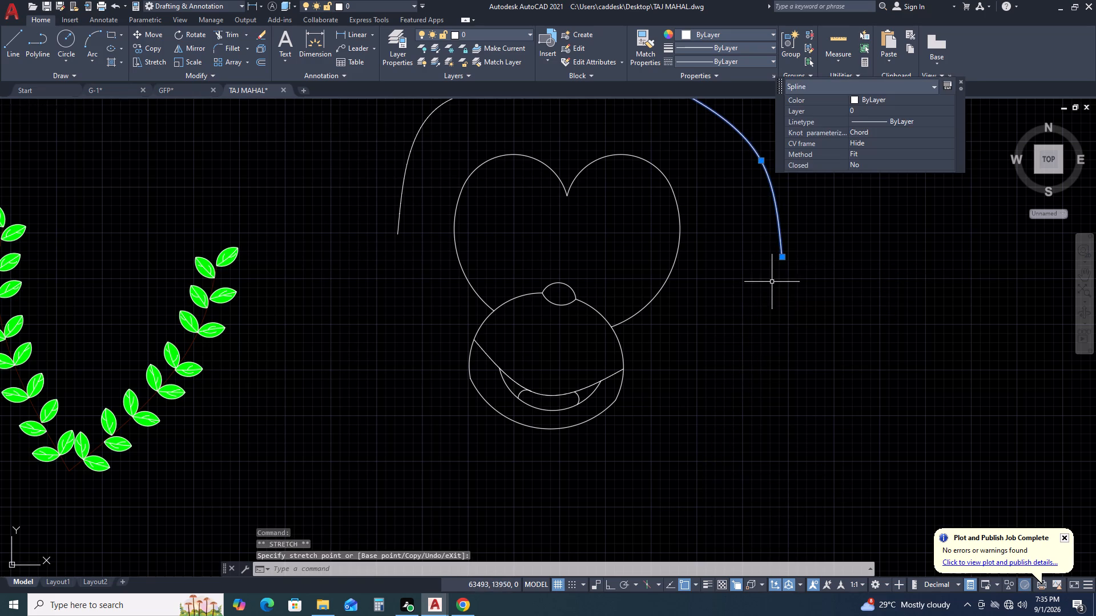
{"action": "key", "text": "Escape"}
{"action": "scroll", "coordinate": [832, 253], "scroll_direction": "down", "scroll_amount": 2}
{"action": "middle_click_drag", "start_coordinate": [845, 319], "coordinate": [747, 353]}
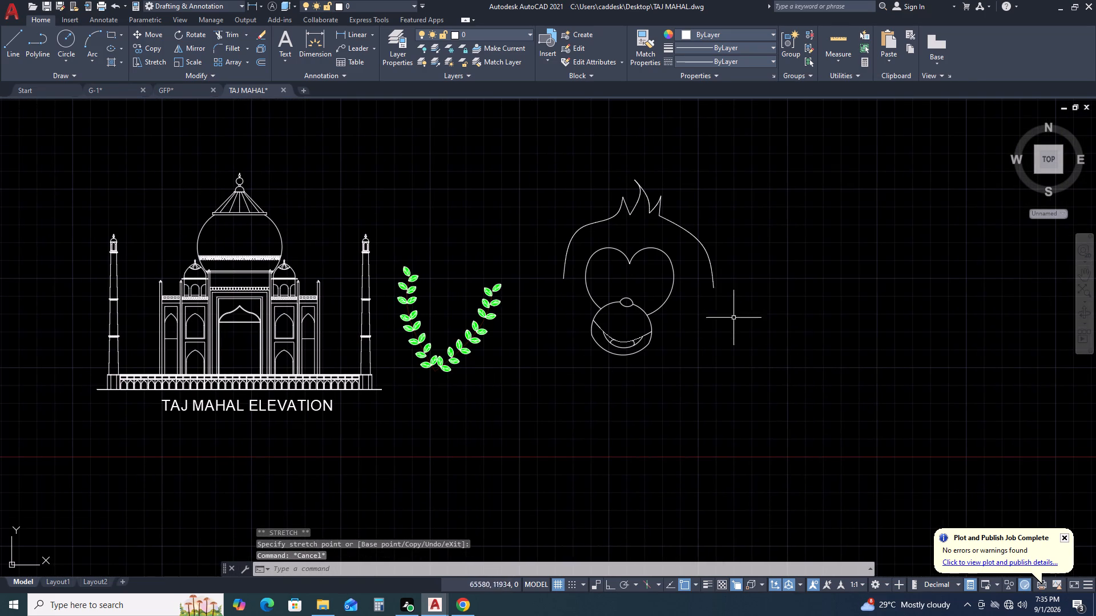
{"action": "scroll", "coordinate": [711, 311], "scroll_direction": "up", "scroll_amount": 1}
{"action": "left_click", "coordinate": [714, 270]}
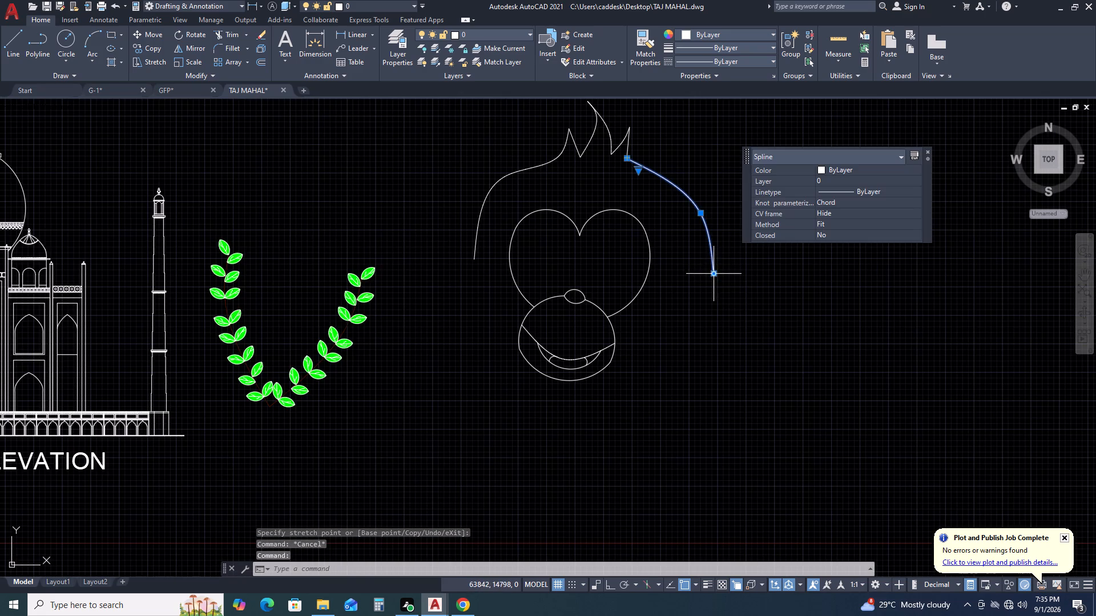
{"action": "left_click", "coordinate": [714, 275]}
{"action": "left_click", "coordinate": [695, 289]}
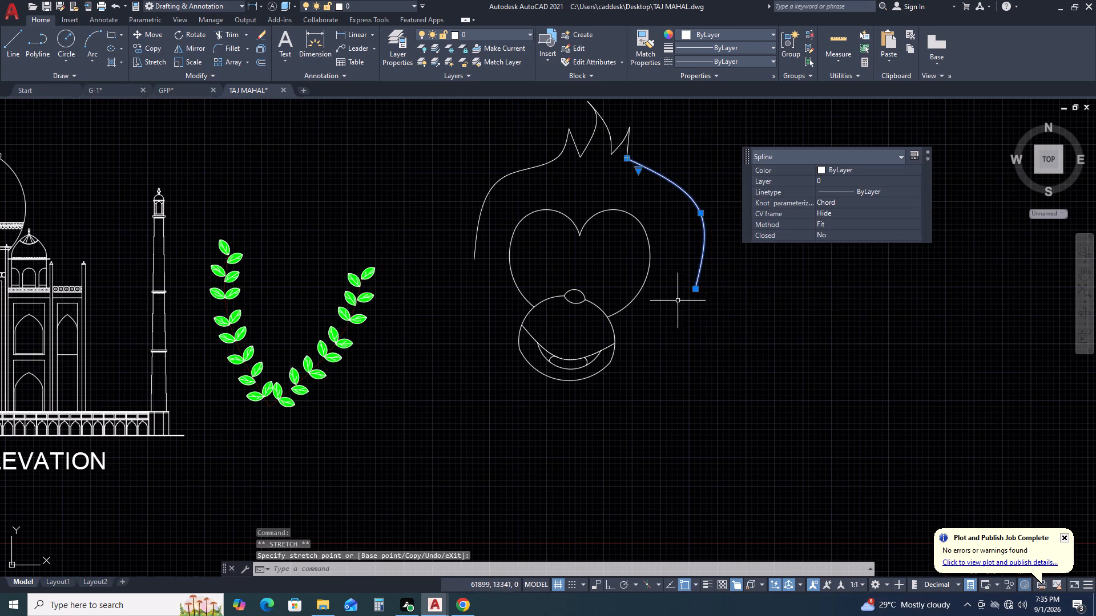
{"action": "middle_click_drag", "start_coordinate": [685, 309], "coordinate": [738, 351]}
{"action": "key", "text": "Escape"}
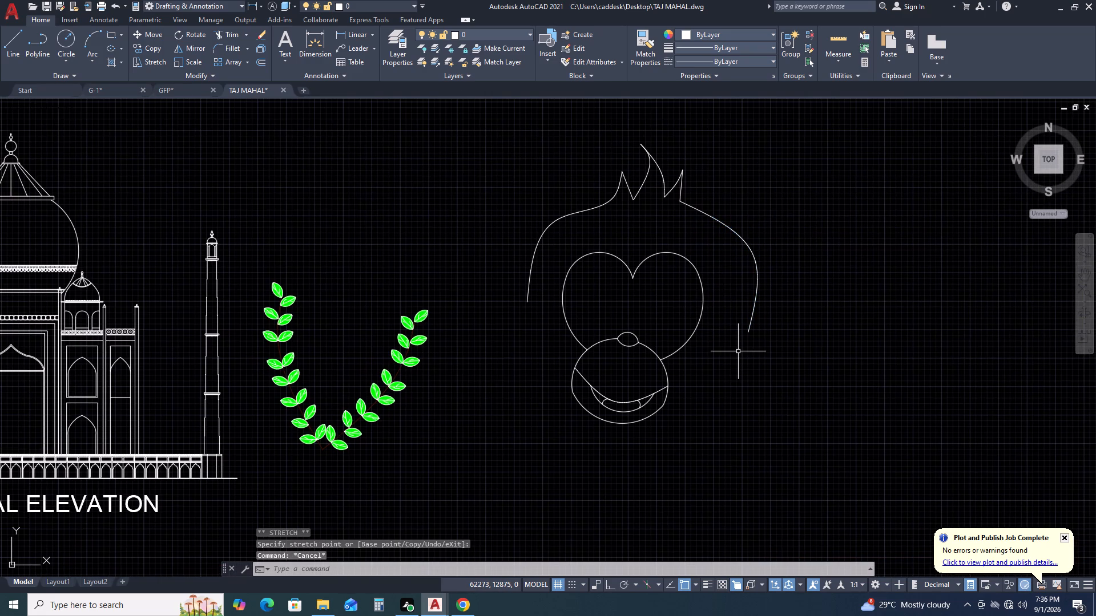
Draw a small three-point arc inside the upper part of the left lobe.
{"action": "middle_click_drag", "start_coordinate": [609, 346], "coordinate": [716, 372]}
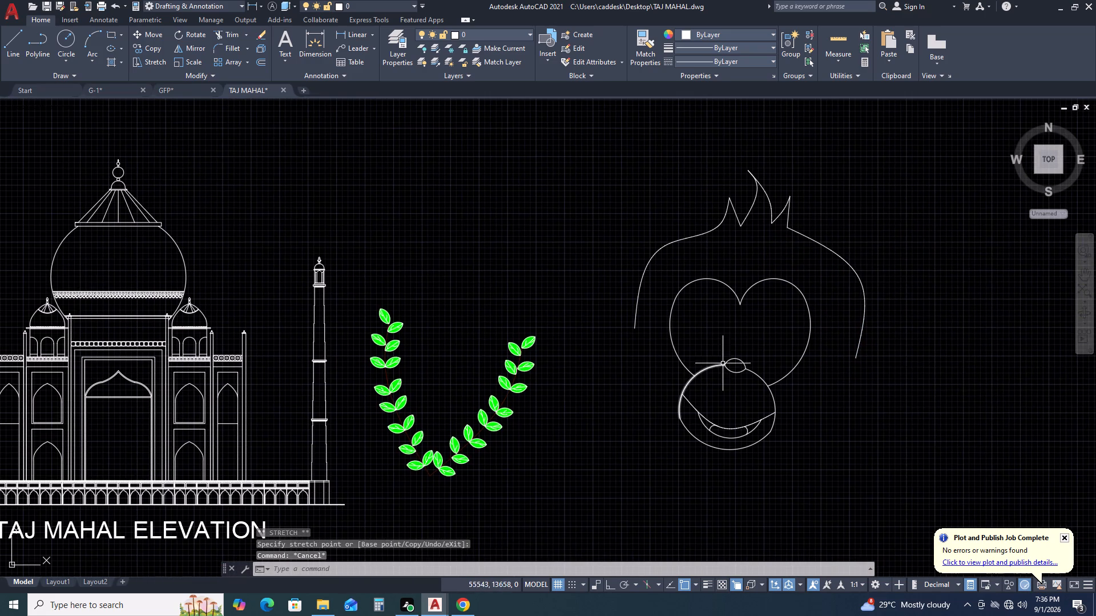
{"action": "scroll", "coordinate": [728, 358], "scroll_direction": "up", "scroll_amount": 1}
{"action": "key", "text": "a"}
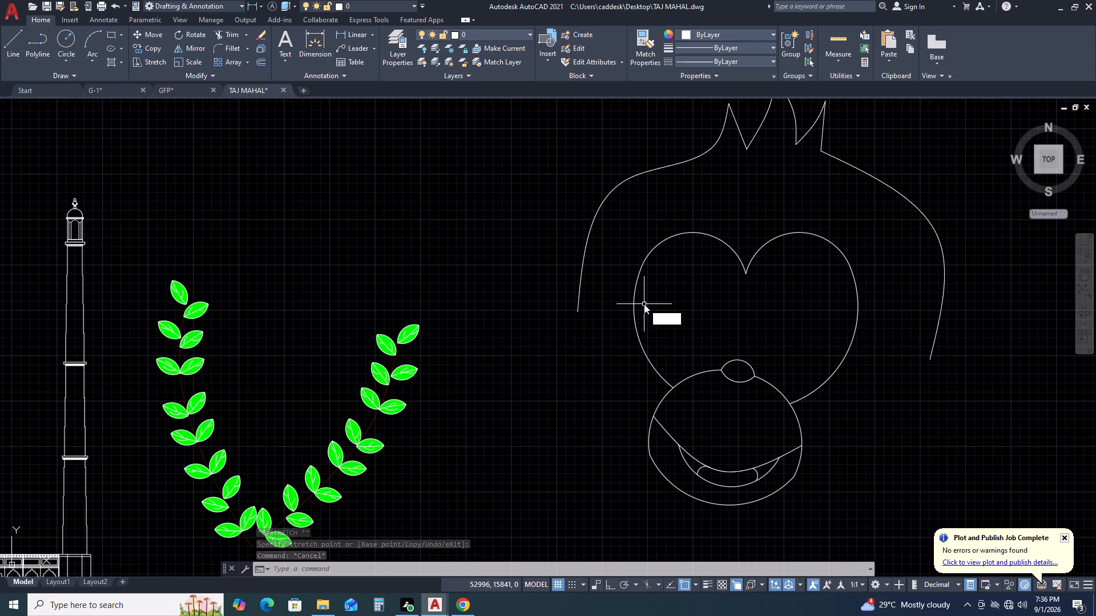
{"action": "key", "text": "space"}
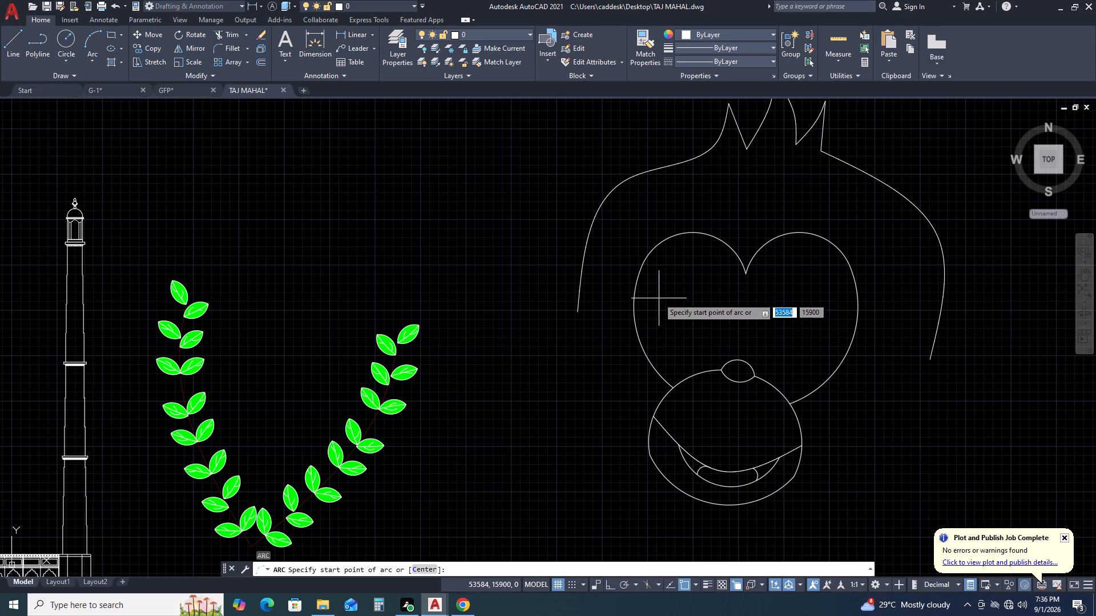
{"action": "scroll", "coordinate": [656, 295], "scroll_direction": "up", "scroll_amount": 1}
{"action": "left_click", "coordinate": [665, 290]}
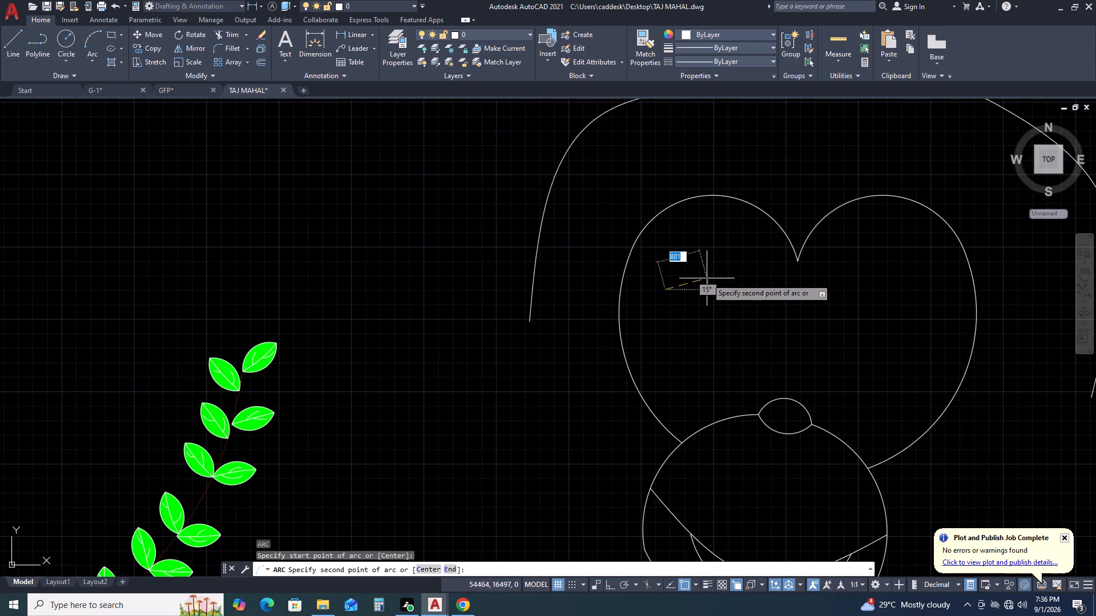
{"action": "left_click", "coordinate": [717, 277]}
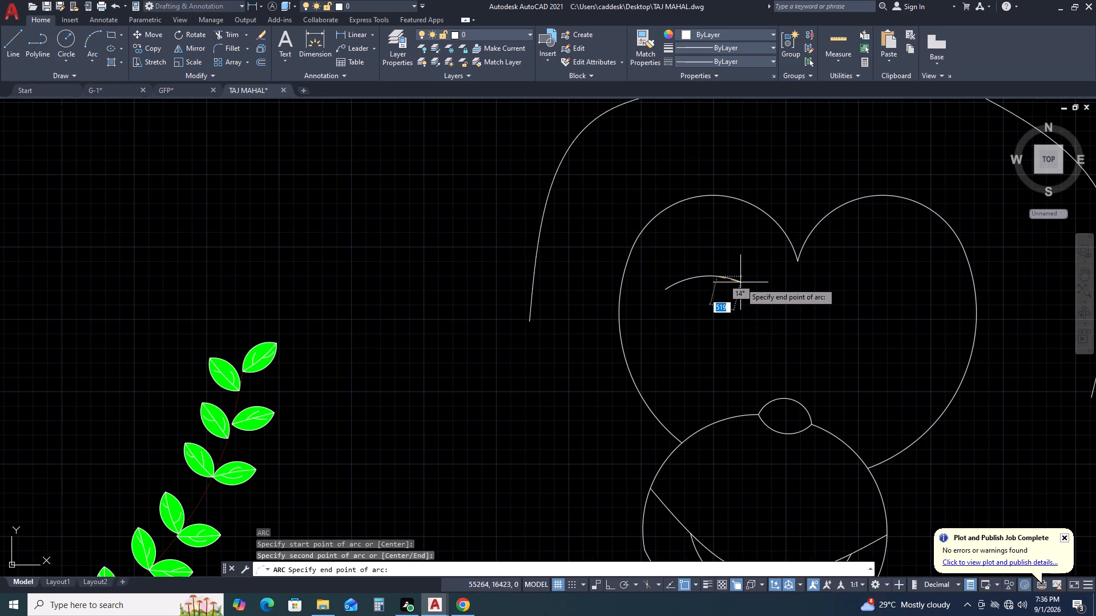
{"action": "left_click", "coordinate": [726, 261]}
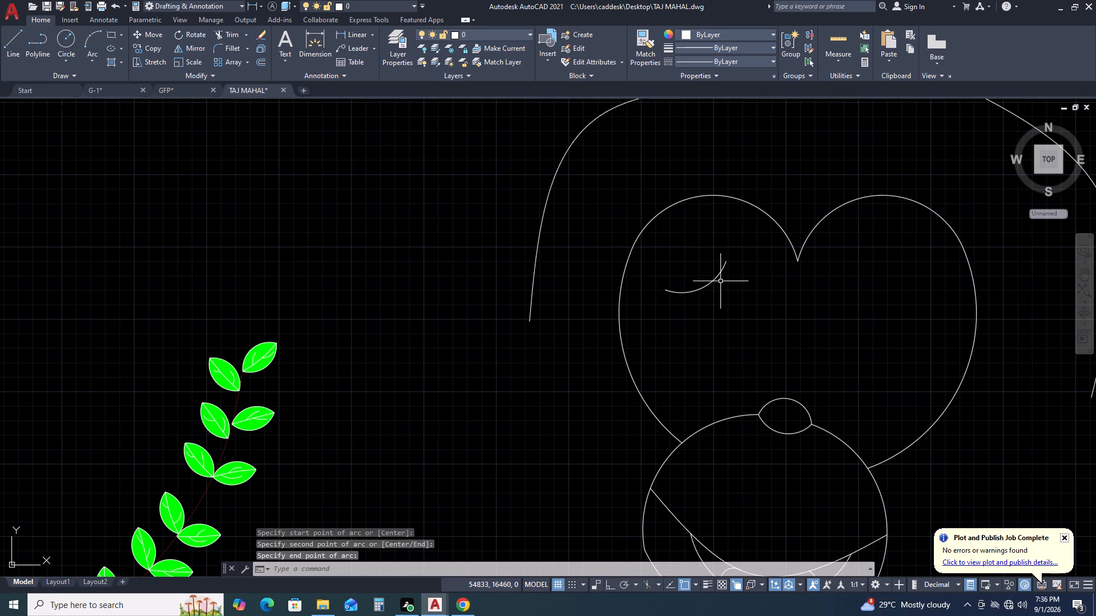
Stretch the small arc's midpoint upward so it bows up with a radius of about 1090.
{"action": "left_click", "coordinate": [720, 281]}
{"action": "left_click", "coordinate": [710, 275]}
{"action": "left_click", "coordinate": [703, 287]}
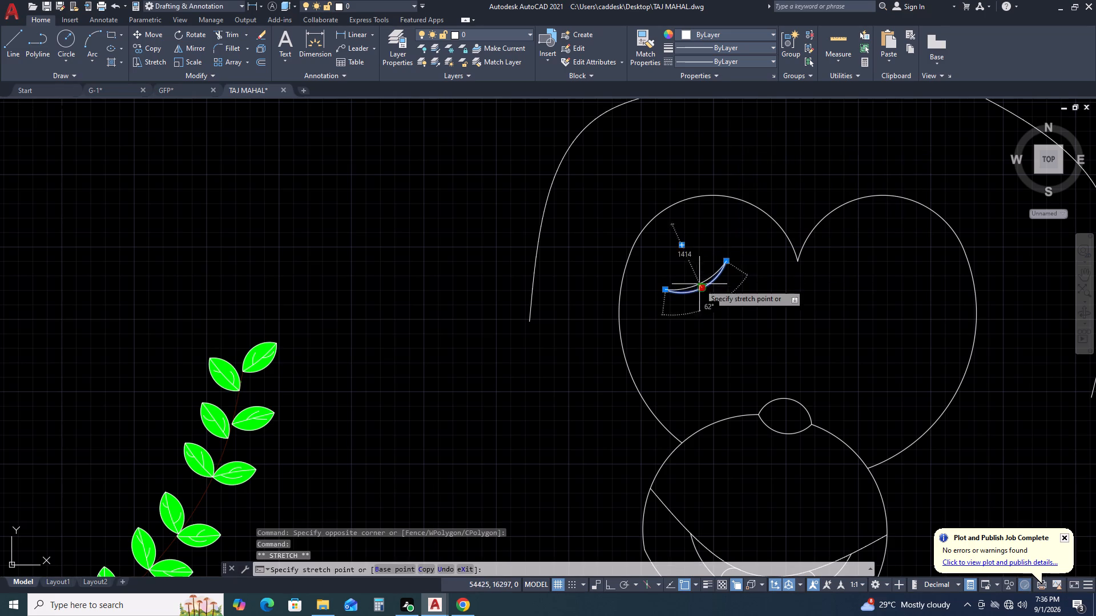
{"action": "left_click", "coordinate": [688, 265]}
Copy the small arc in the left lobe to a spot slightly above and left of the original.
{"action": "middle_click_drag", "start_coordinate": [757, 285], "coordinate": [671, 347]}
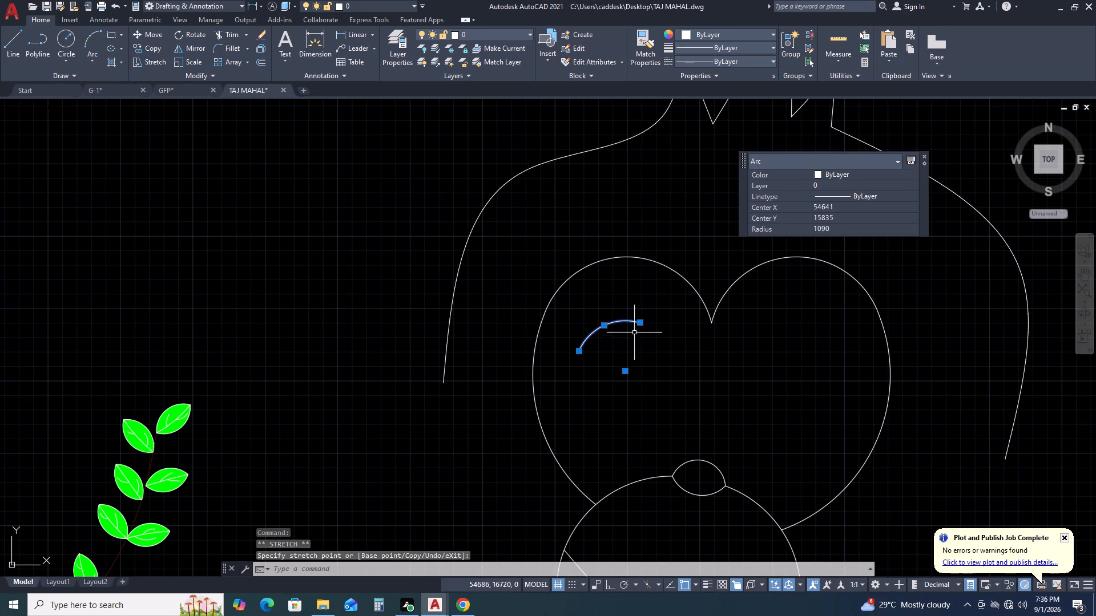
{"action": "key", "text": "c"}
{"action": "key", "text": "o"}
{"action": "key", "text": "space"}
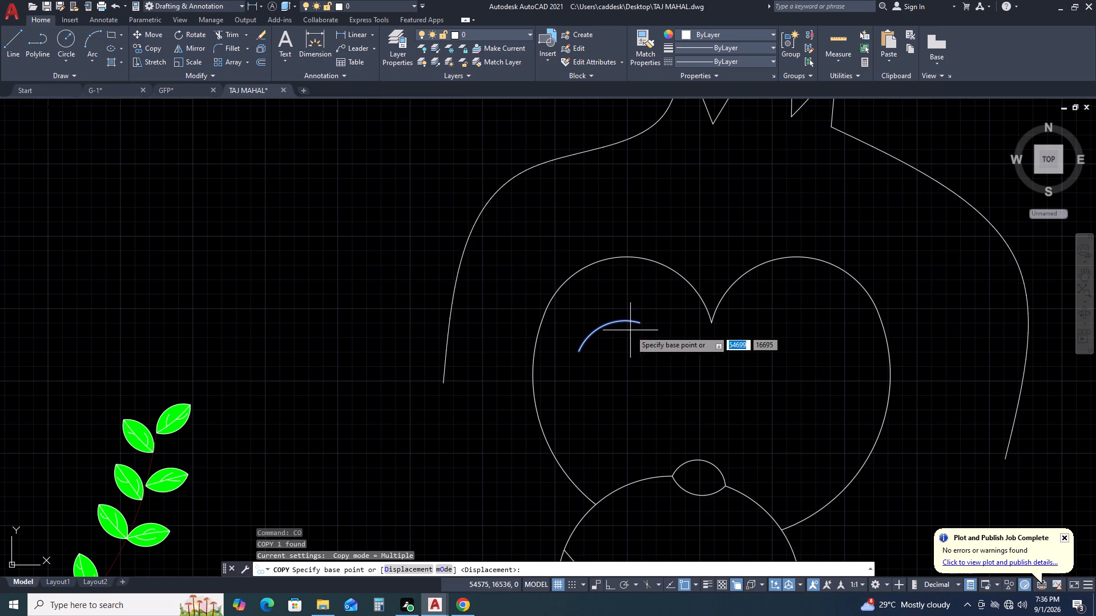
{"action": "left_click", "coordinate": [638, 323]}
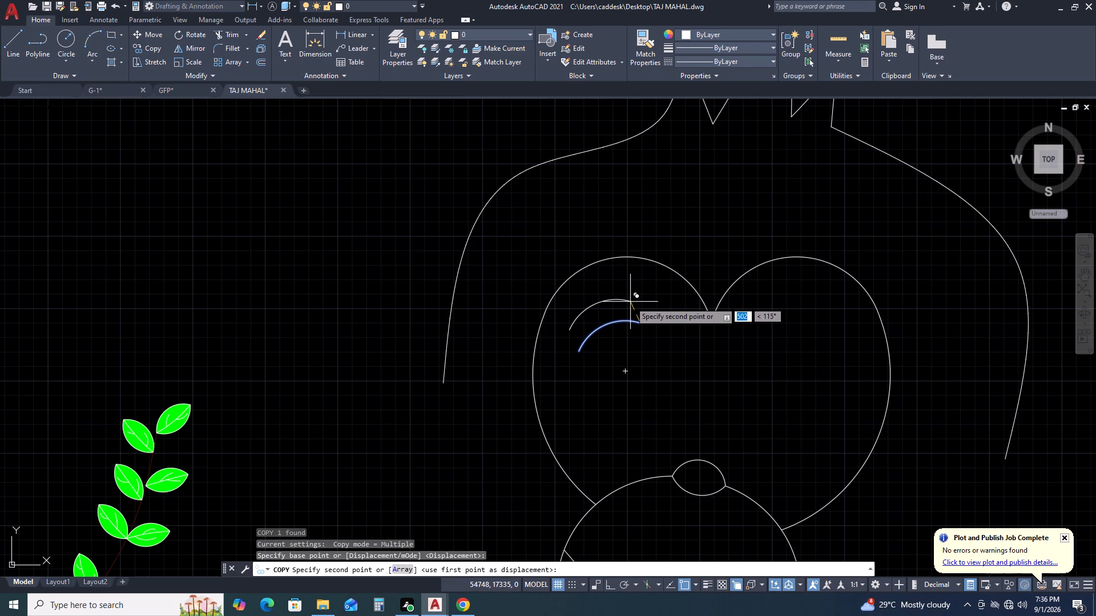
{"action": "scroll", "coordinate": [628, 308], "scroll_direction": "up", "scroll_amount": 1}
{"action": "left_click", "coordinate": [633, 310]}
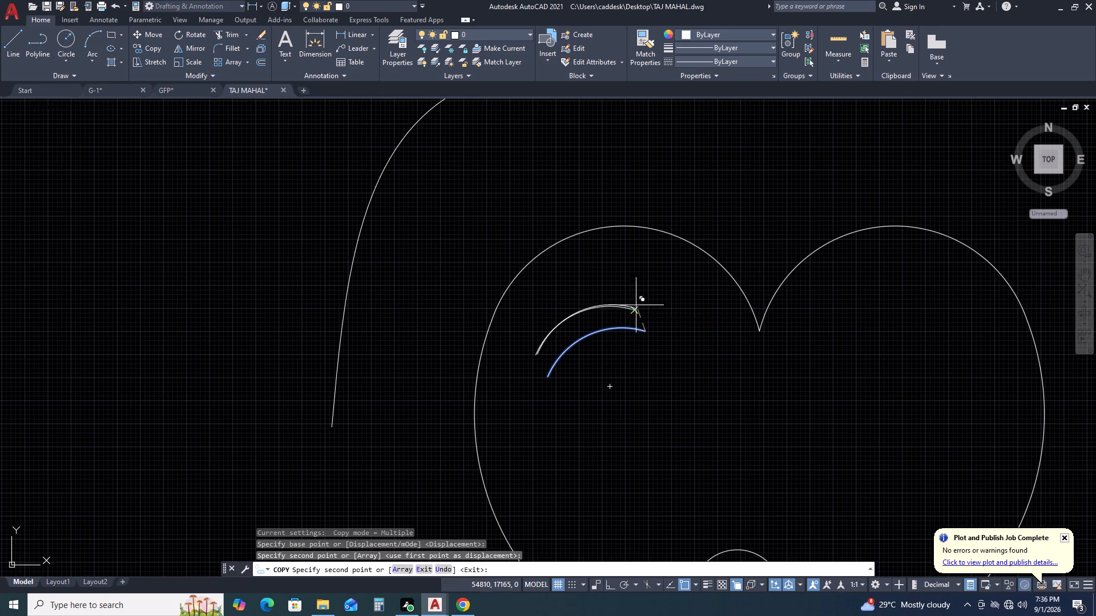
{"action": "key", "text": "Escape"}
Stretch the copied arc's right end just past the original arc's right end, and its left end onto the original's left end.
{"action": "left_click", "coordinate": [639, 308]}
{"action": "left_click", "coordinate": [627, 314]}
{"action": "left_click", "coordinate": [633, 309]}
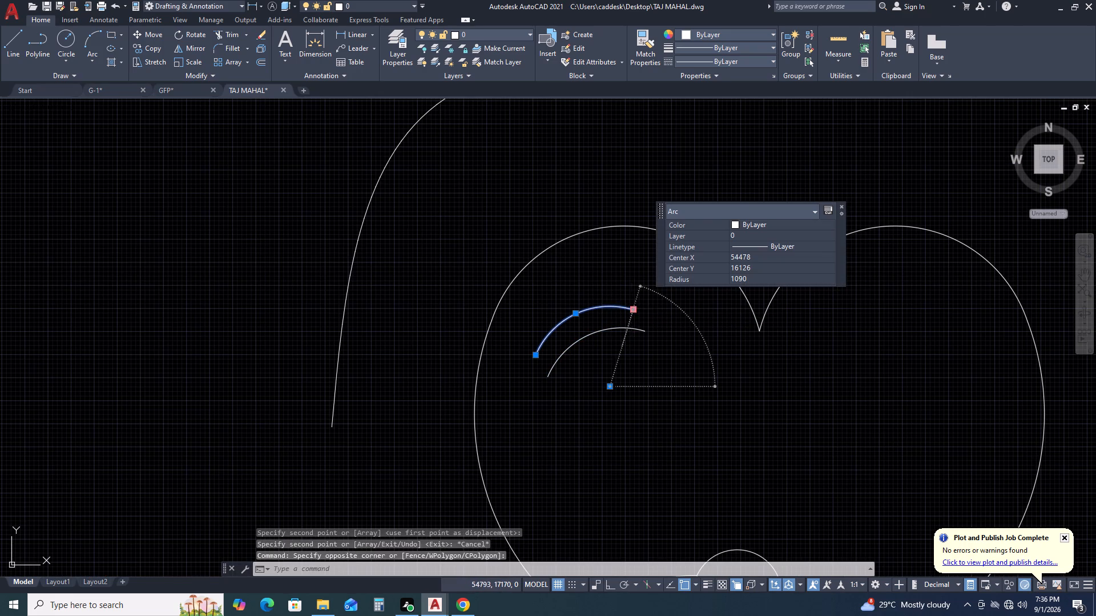
{"action": "left_click", "coordinate": [651, 335]}
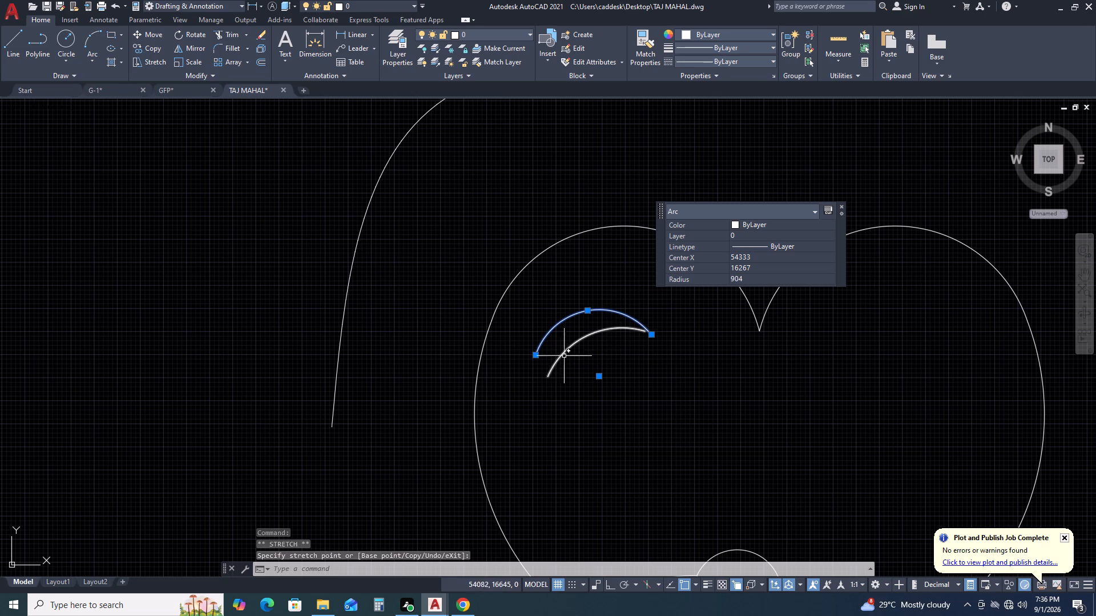
{"action": "left_click", "coordinate": [535, 357]}
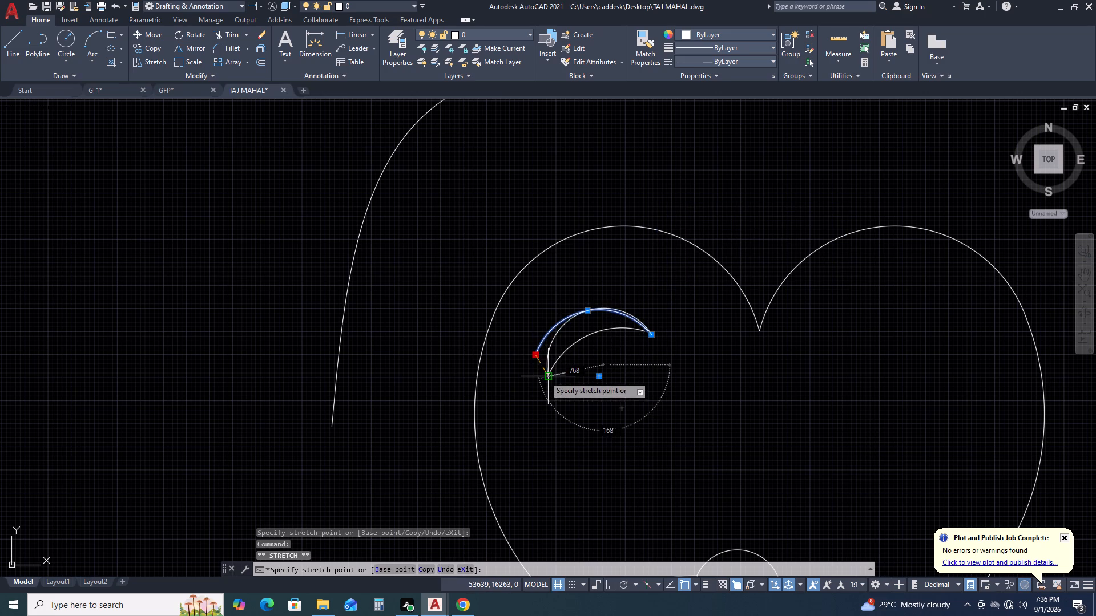
{"action": "left_click", "coordinate": [545, 374]}
{"action": "key", "text": "Escape"}
Stretch the lower arc's right end slightly down and inward, giving it a radius of about 944.
{"action": "scroll", "coordinate": [647, 330], "scroll_direction": "up", "scroll_amount": 2}
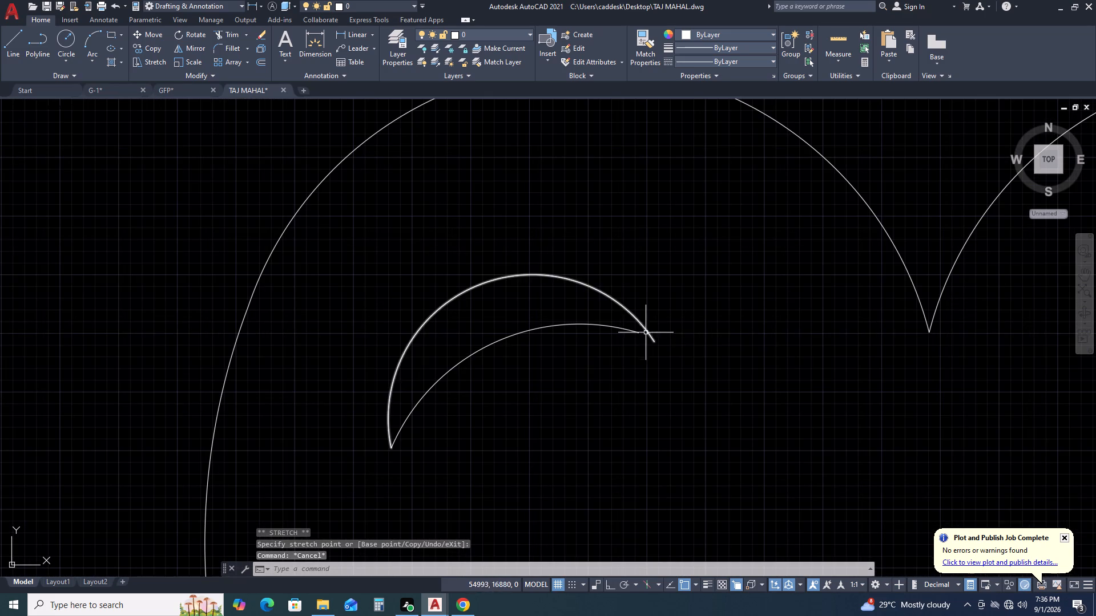
{"action": "left_click", "coordinate": [614, 327]}
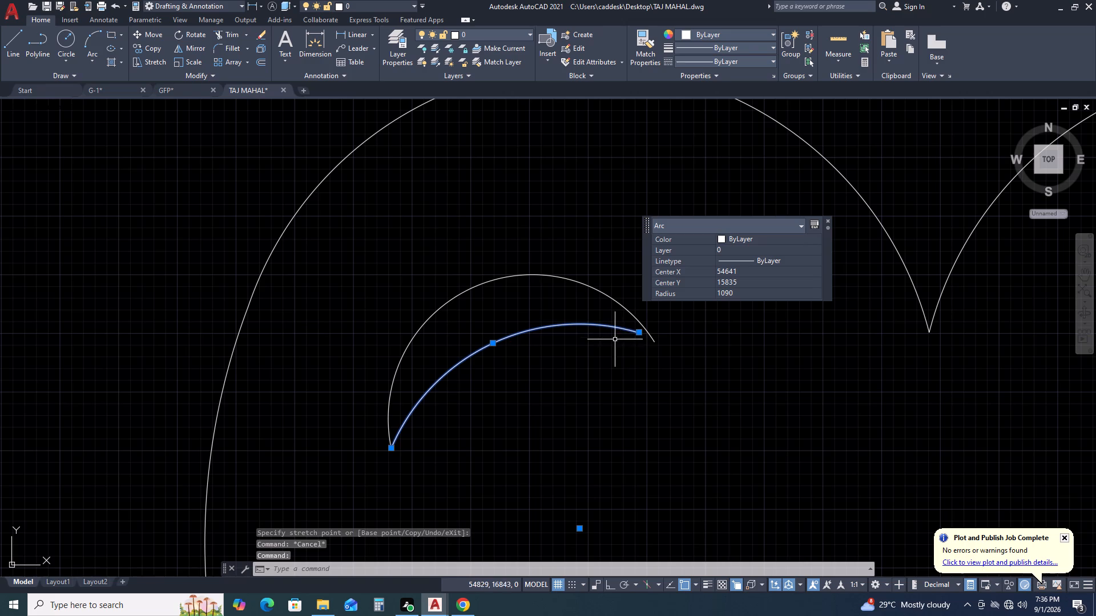
{"action": "left_click", "coordinate": [638, 335]}
{"action": "left_click", "coordinate": [634, 348]}
{"action": "key", "text": "Escape"}
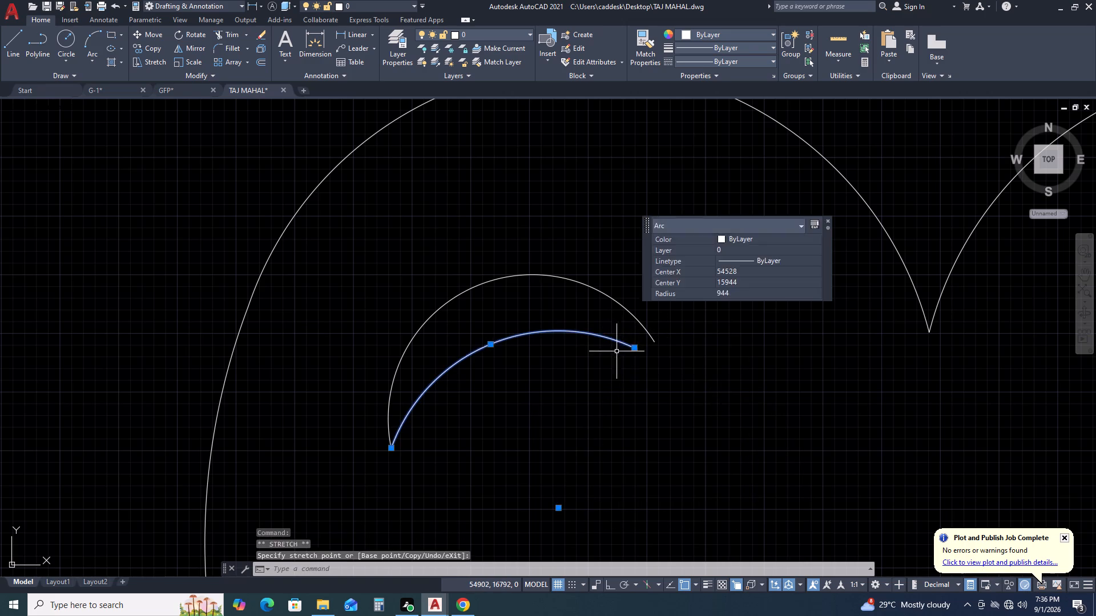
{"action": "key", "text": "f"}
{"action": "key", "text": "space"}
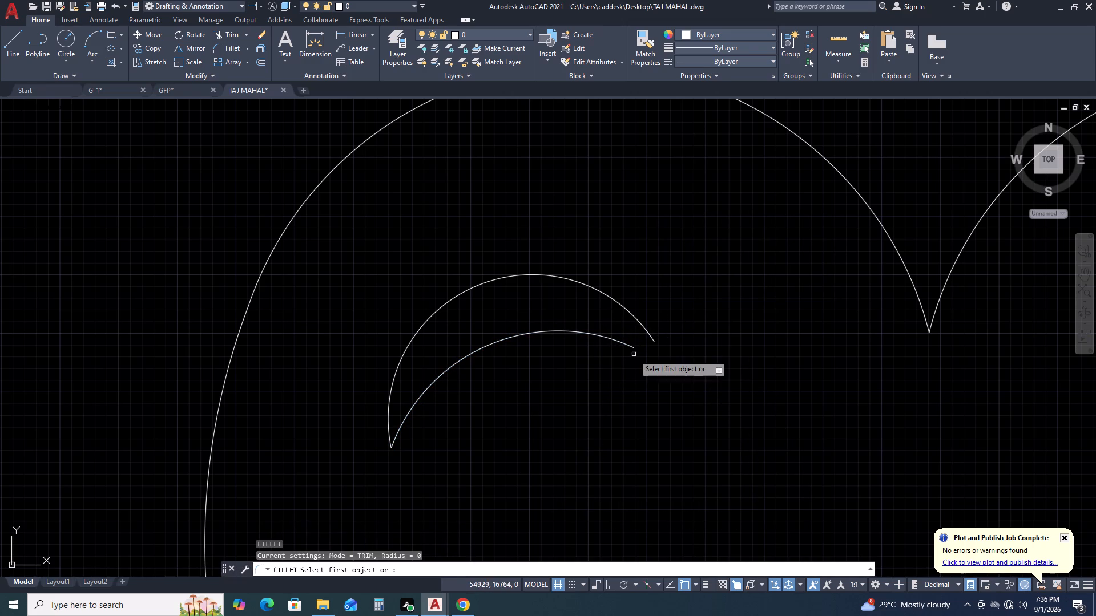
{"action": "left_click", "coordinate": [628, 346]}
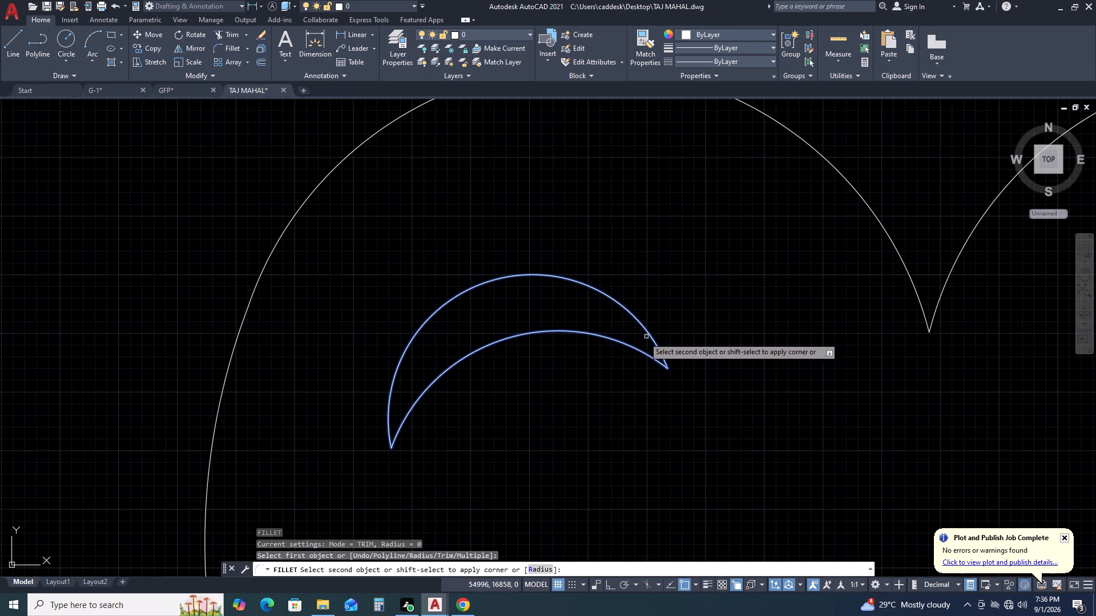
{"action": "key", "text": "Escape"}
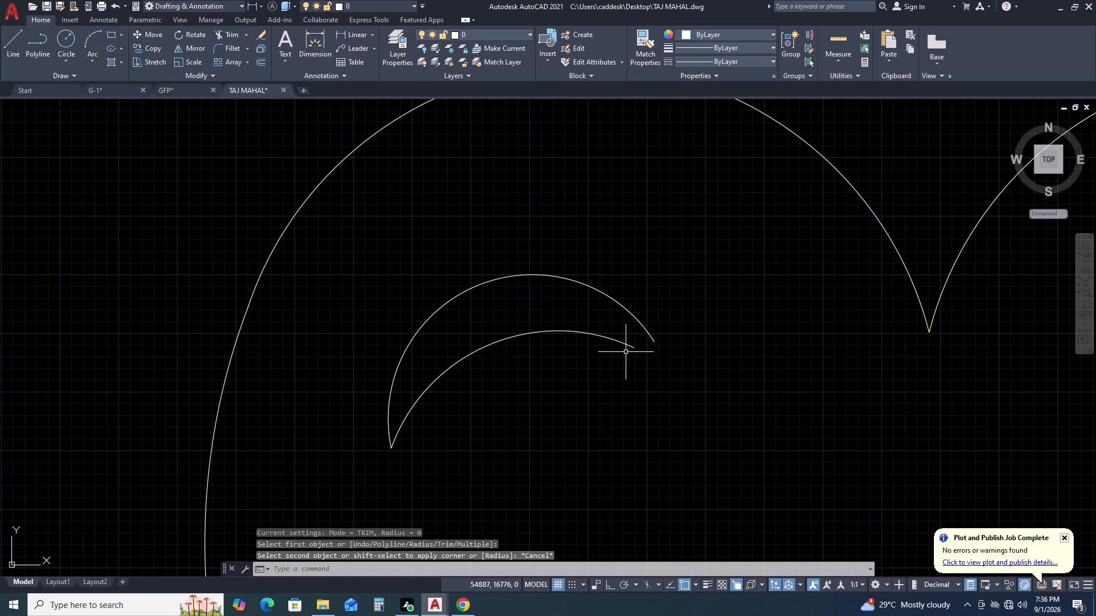
Draw a small three-point arc from the lower arc's right end around to the upper arc, capping the crescent.
{"action": "type", "text": "A"}
{"action": "key", "text": "space"}
{"action": "left_click", "coordinate": [630, 352]}
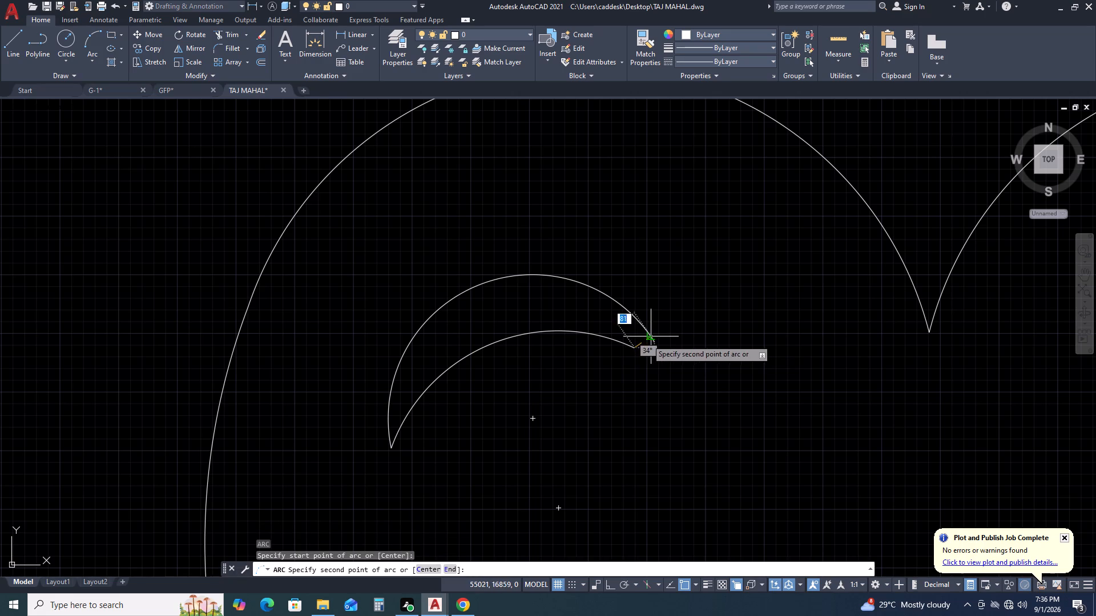
{"action": "left_click", "coordinate": [650, 334]}
{"action": "left_click", "coordinate": [639, 322]}
{"action": "key", "text": "Escape"}
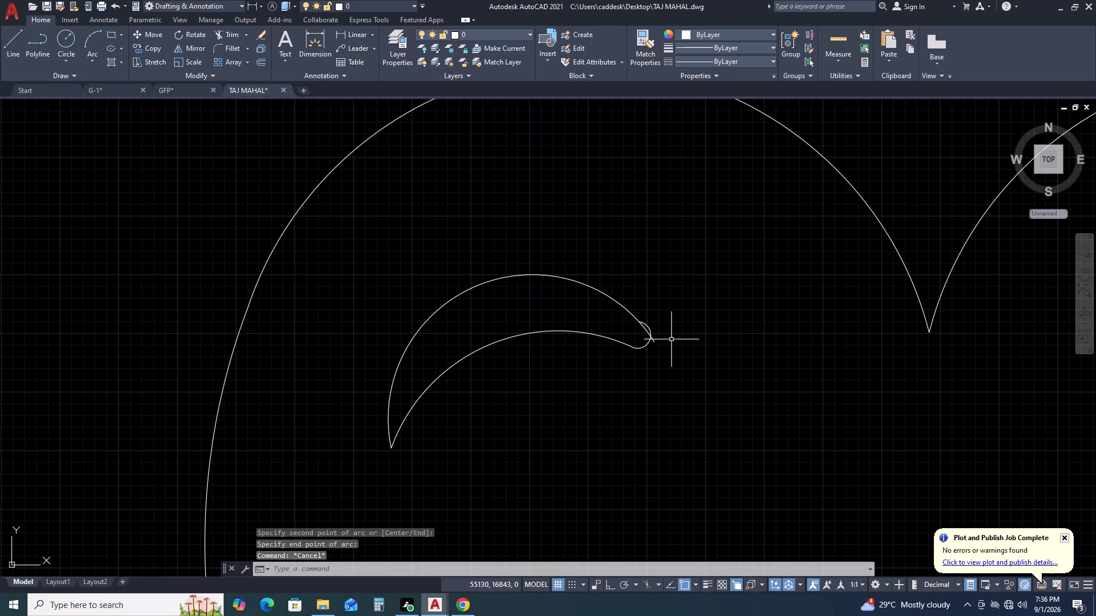
Trim the upper arc's excess end where it runs inside and past the crescent's small cap arc.
{"action": "key", "text": "t"}
{"action": "key", "text": "r"}
{"action": "key", "text": "space"}
{"action": "scroll", "coordinate": [650, 342], "scroll_direction": "up", "scroll_amount": 2}
{"action": "left_click", "coordinate": [658, 341]}
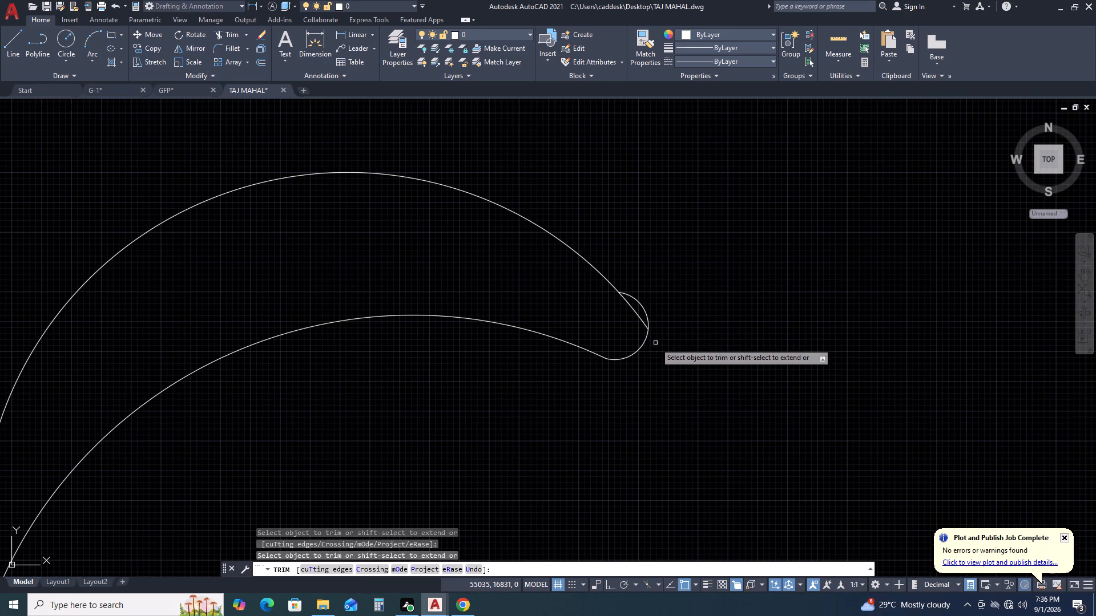
{"action": "left_click", "coordinate": [633, 309]}
{"action": "key", "text": "Escape"}
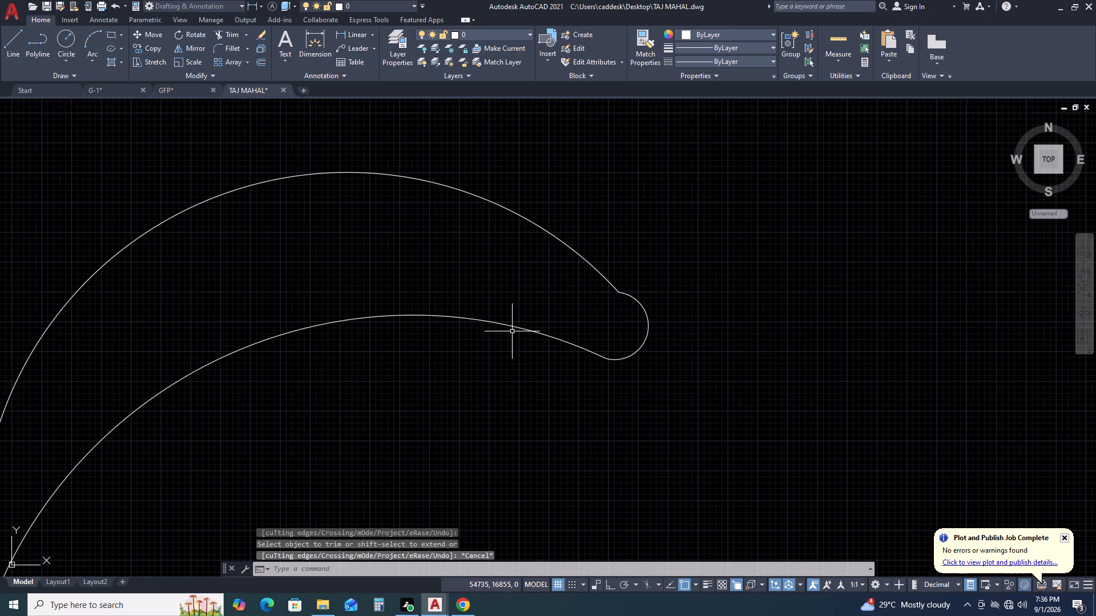
Stretch the cap arc's upper end up and left onto the upper arc, giving the cap a radius of about 82.
{"action": "scroll", "coordinate": [631, 297], "scroll_direction": "up", "scroll_amount": 3}
{"action": "left_click", "coordinate": [683, 301]}
{"action": "left_click", "coordinate": [606, 353]}
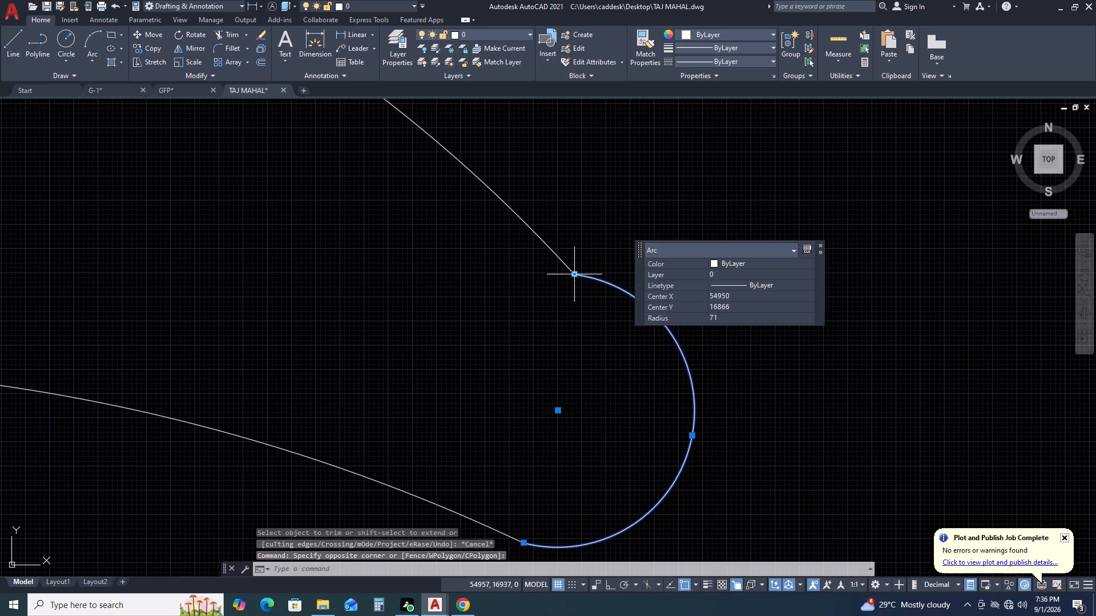
{"action": "left_click", "coordinate": [572, 274]}
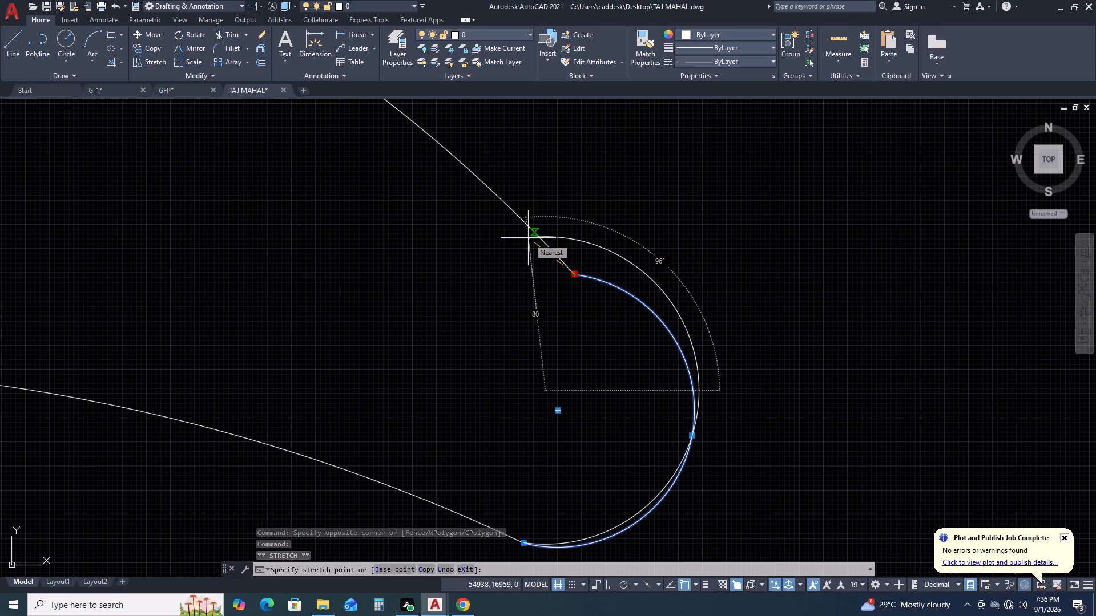
{"action": "left_click", "coordinate": [529, 228]}
{"action": "key", "text": "Escape"}
{"action": "scroll", "coordinate": [614, 321], "scroll_direction": "down", "scroll_amount": 4}
{"action": "scroll", "coordinate": [599, 325], "scroll_direction": "up", "scroll_amount": 2}
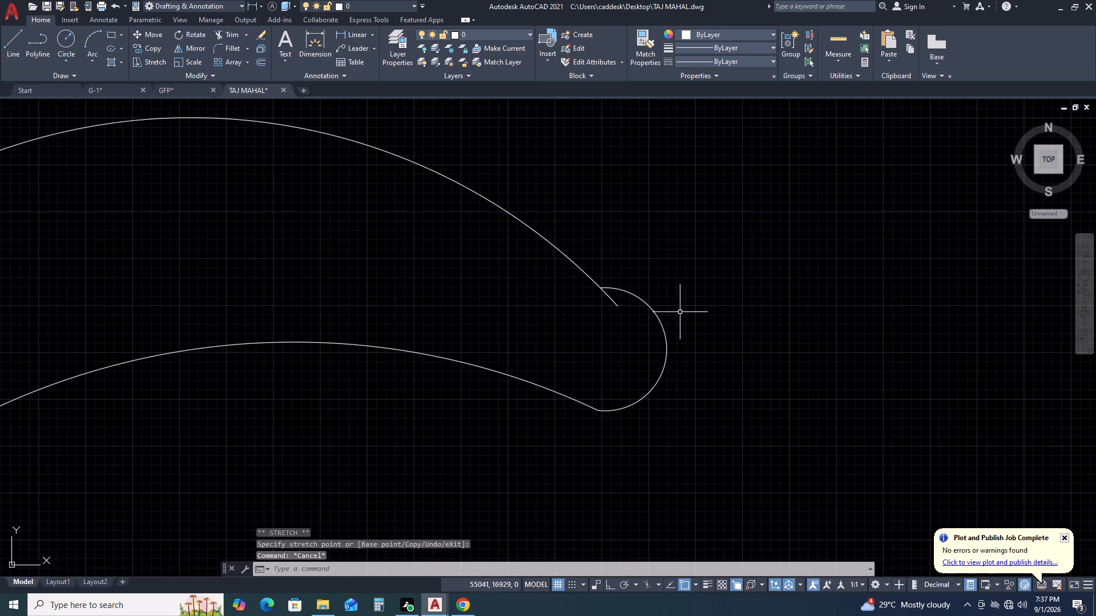
Flatten the crescent's cap arc by stretching its midpoint inward to a radius of about 118.
{"action": "left_click_drag", "start_coordinate": [681, 315], "coordinate": [677, 324]}
{"action": "left_click", "coordinate": [637, 364]}
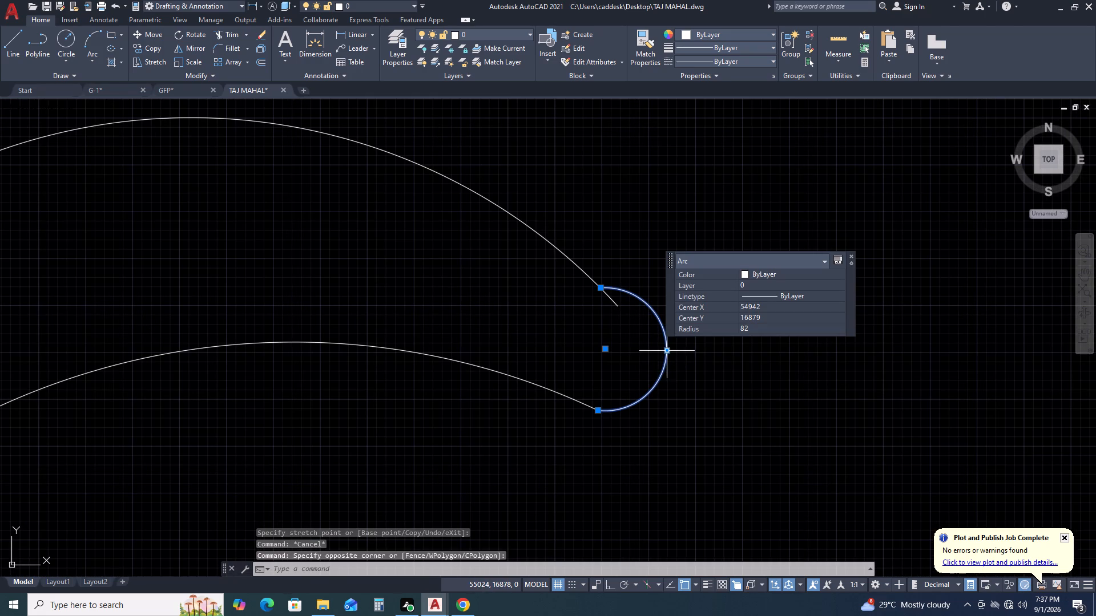
{"action": "left_click", "coordinate": [664, 351]}
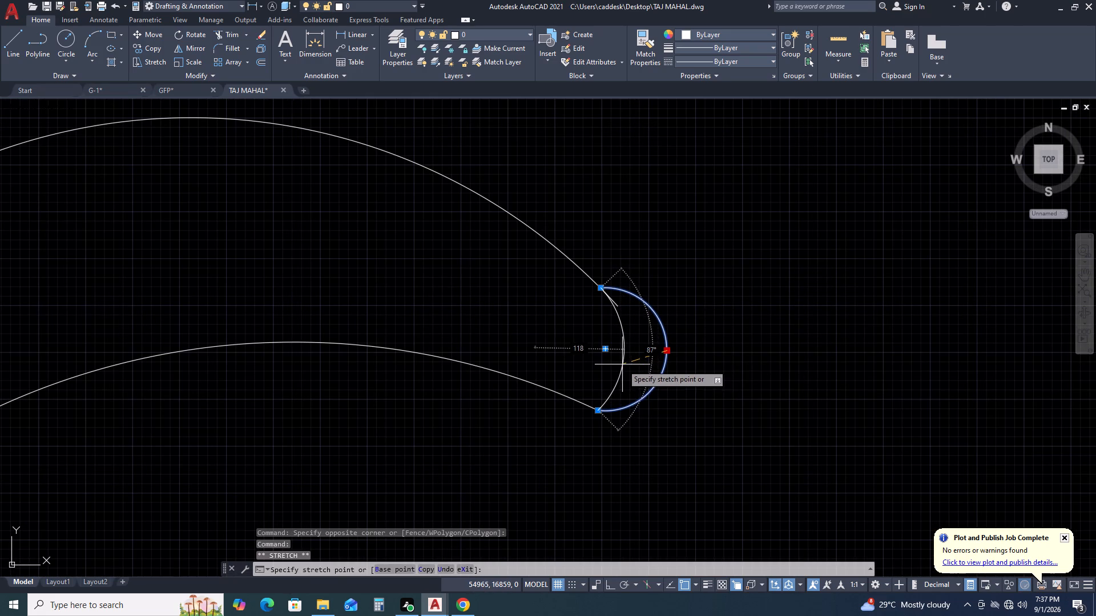
{"action": "left_click", "coordinate": [622, 364]}
{"action": "key", "text": "Escape"}
Trim the upper arc's overhanging tip beyond its junction with the cap arc.
{"action": "type", "text": "TR"}
{"action": "key", "text": "space"}
{"action": "scroll", "coordinate": [622, 291], "scroll_direction": "up", "scroll_amount": 3}
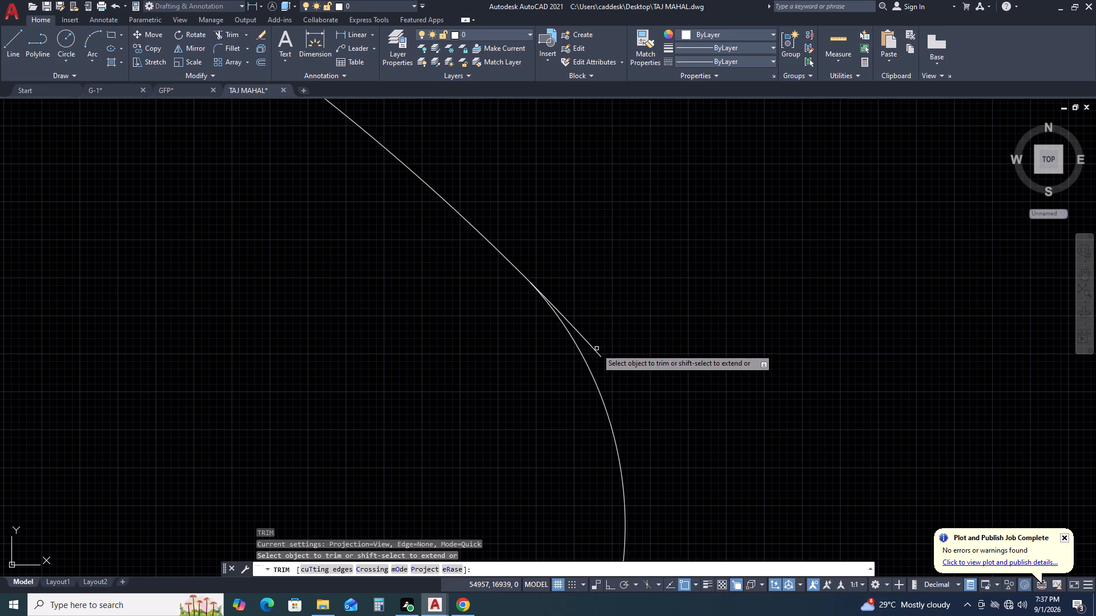
{"action": "left_click", "coordinate": [597, 348]}
{"action": "scroll", "coordinate": [550, 307], "scroll_direction": "down", "scroll_amount": 8}
{"action": "scroll", "coordinate": [569, 319], "scroll_direction": "up", "scroll_amount": 2}
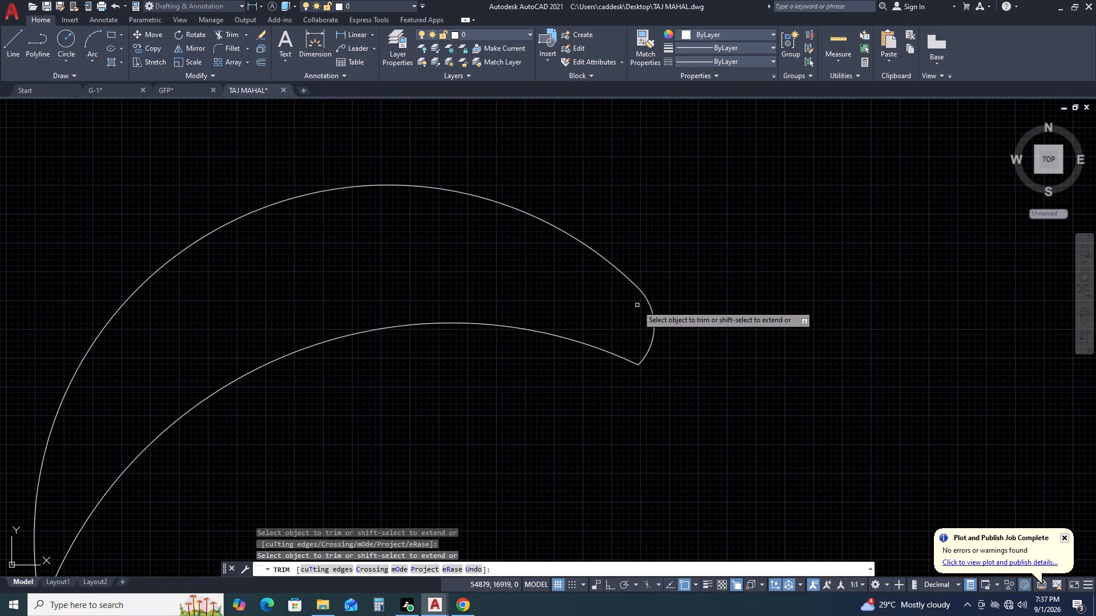
{"action": "key", "text": "Escape"}
{"action": "scroll", "coordinate": [588, 324], "scroll_direction": "down", "scroll_amount": 3}
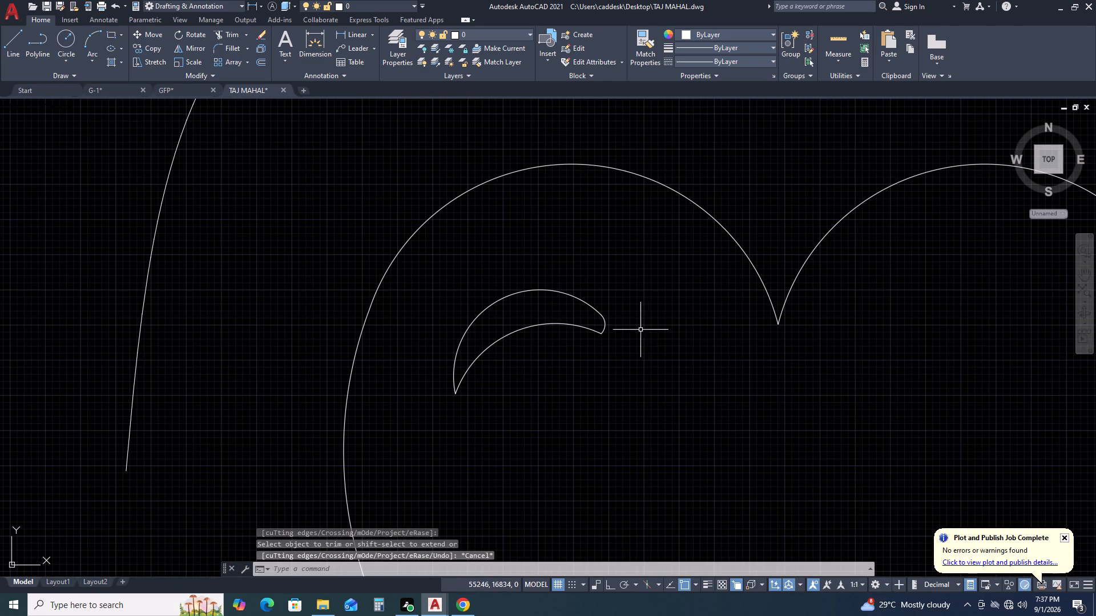
Mirror the left lobe's crescent into the right lobe about a near-vertical line through the notch between the lobes, keeping the original.
{"action": "middle_click_drag", "start_coordinate": [454, 358], "coordinate": [431, 363]}
{"action": "middle_click_drag", "start_coordinate": [574, 342], "coordinate": [313, 351]}
{"action": "left_click_drag", "start_coordinate": [373, 298], "coordinate": [320, 329]}
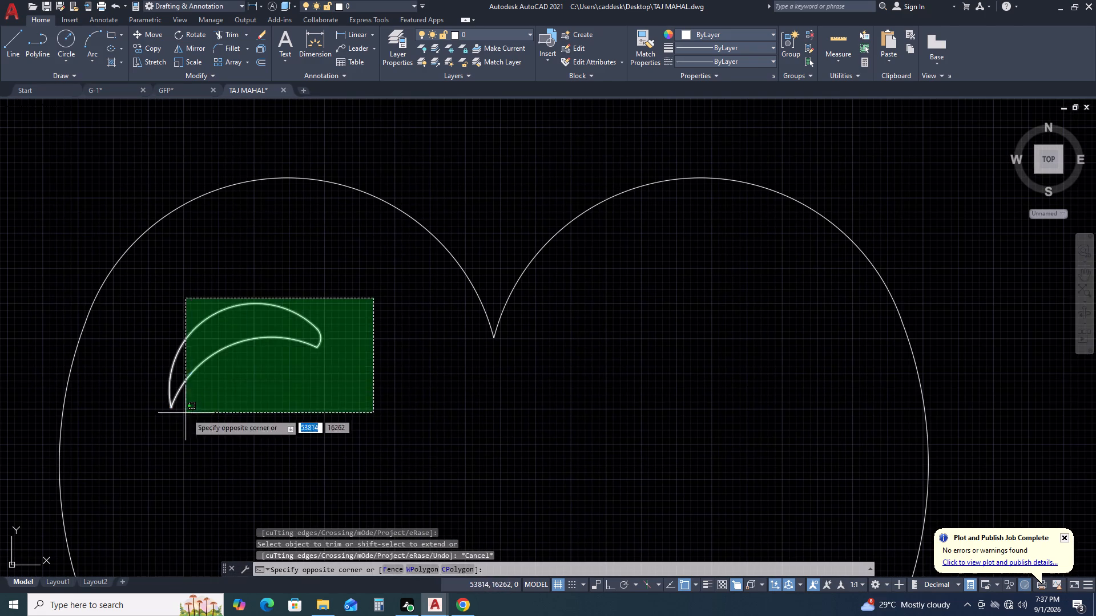
{"action": "left_click", "coordinate": [186, 413]}
{"action": "key", "text": "m"}
{"action": "key", "text": "i"}
{"action": "key", "text": "space"}
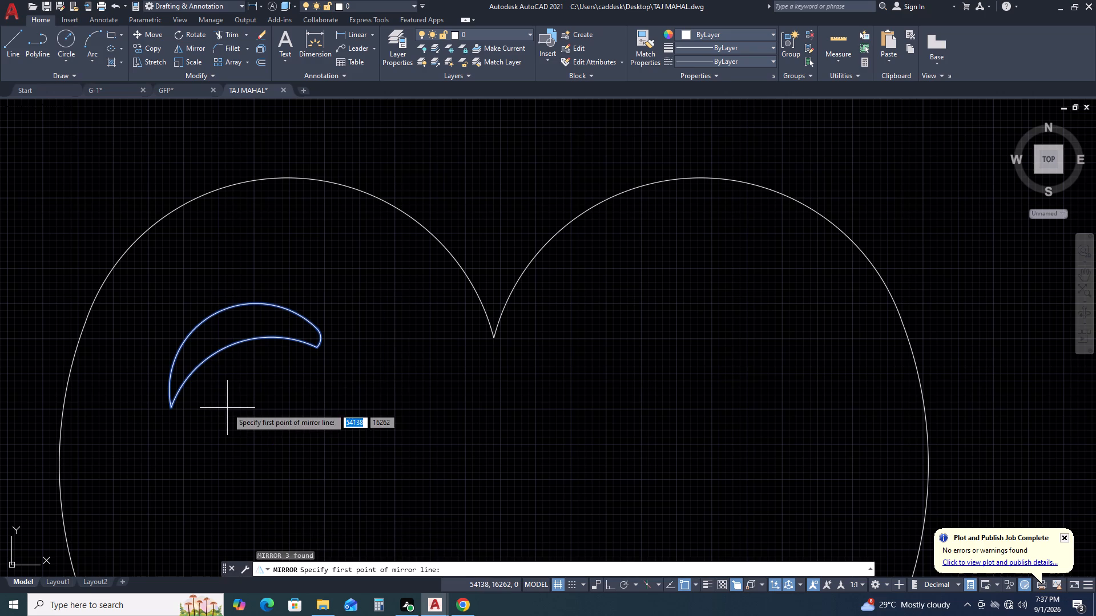
{"action": "scroll", "coordinate": [365, 478], "scroll_direction": "down", "scroll_amount": 2}
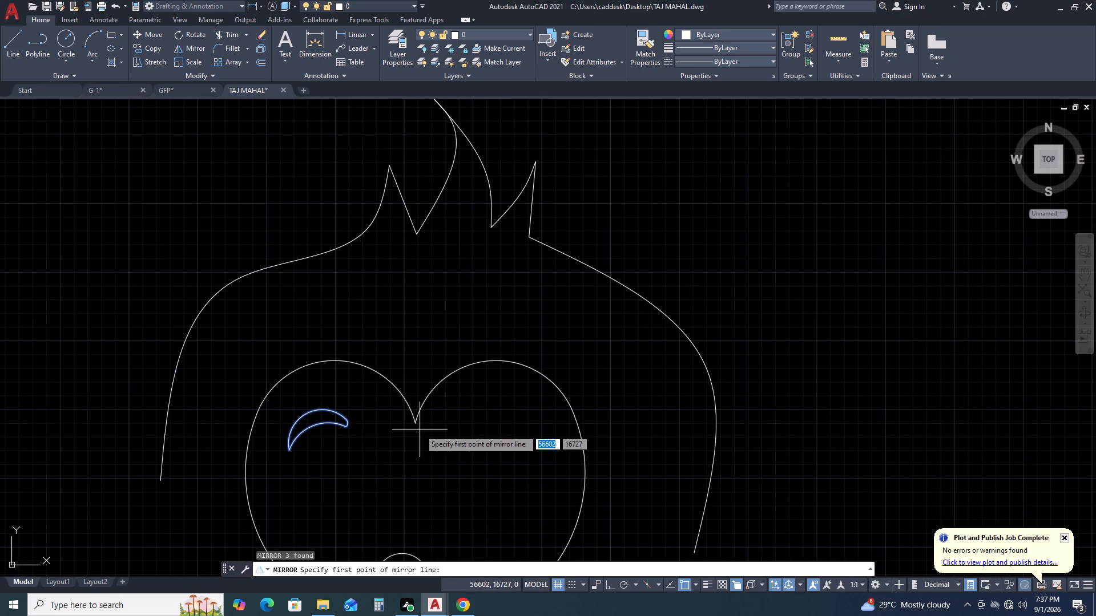
{"action": "left_click", "coordinate": [410, 421]}
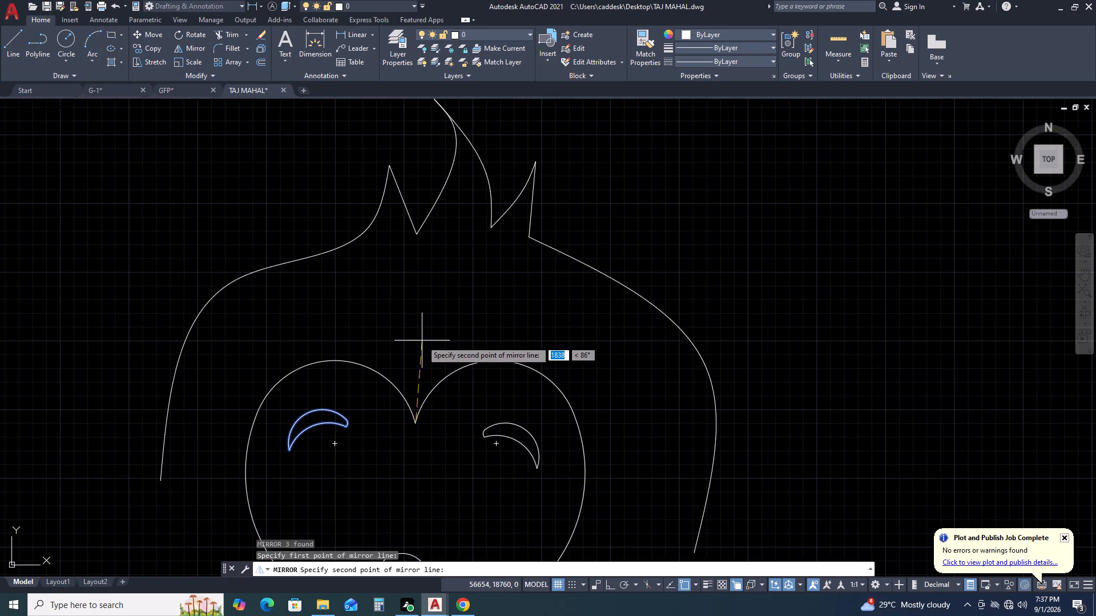
{"action": "left_click", "coordinate": [420, 346]}
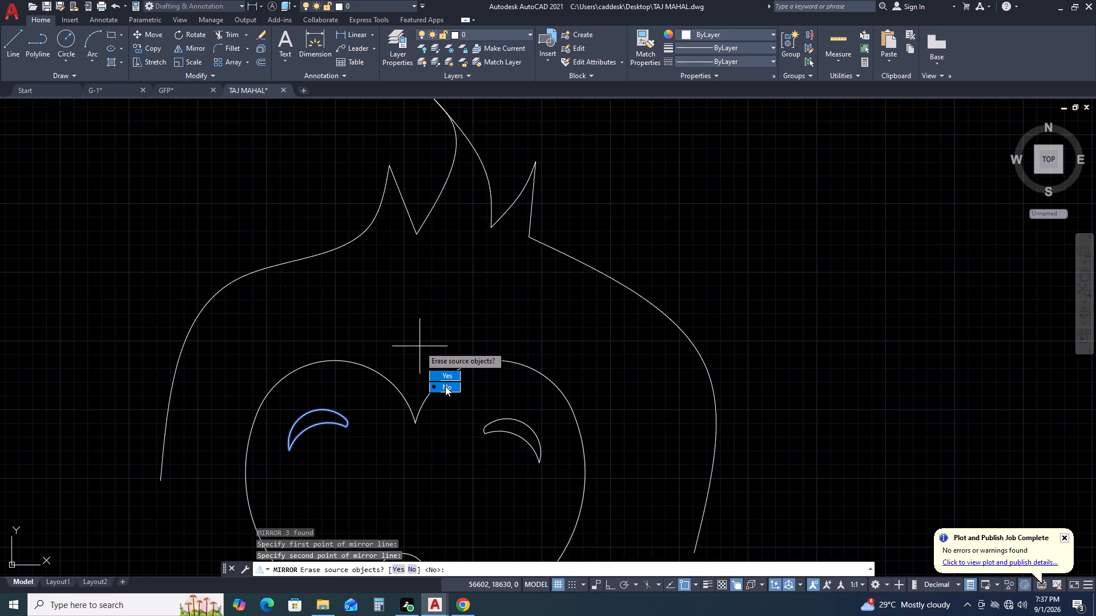
{"action": "left_click_drag", "start_coordinate": [445, 386], "coordinate": [420, 346]}
Move the mirrored crescent slightly up and left within the right lobe.
{"action": "scroll", "coordinate": [520, 461], "scroll_direction": "up", "scroll_amount": 3}
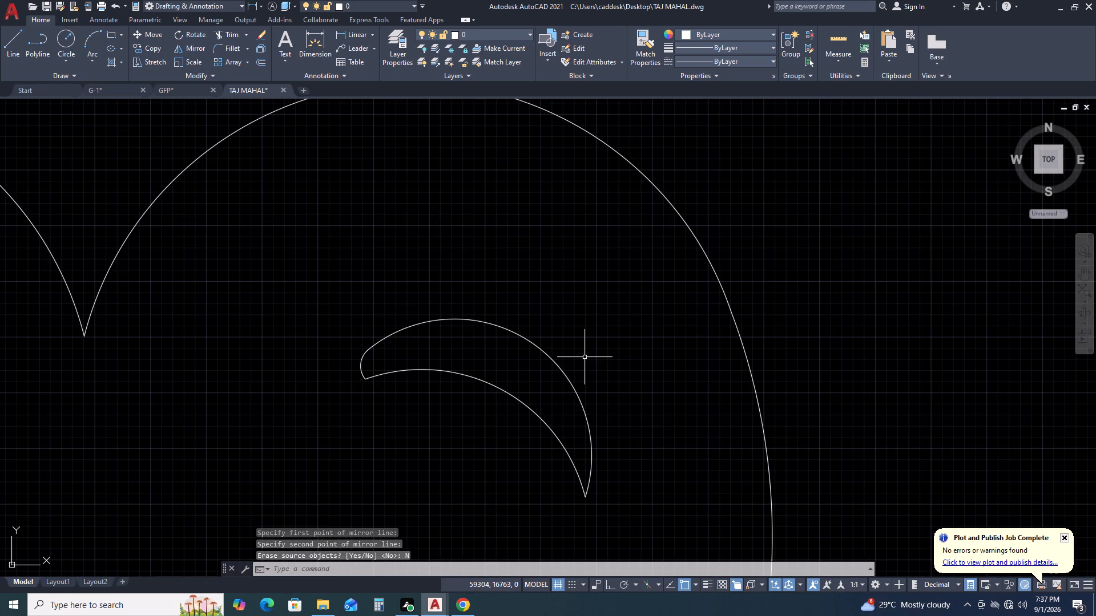
{"action": "left_click", "coordinate": [585, 357]}
{"action": "left_click", "coordinate": [353, 403]}
{"action": "key", "text": "m"}
{"action": "key", "text": "space"}
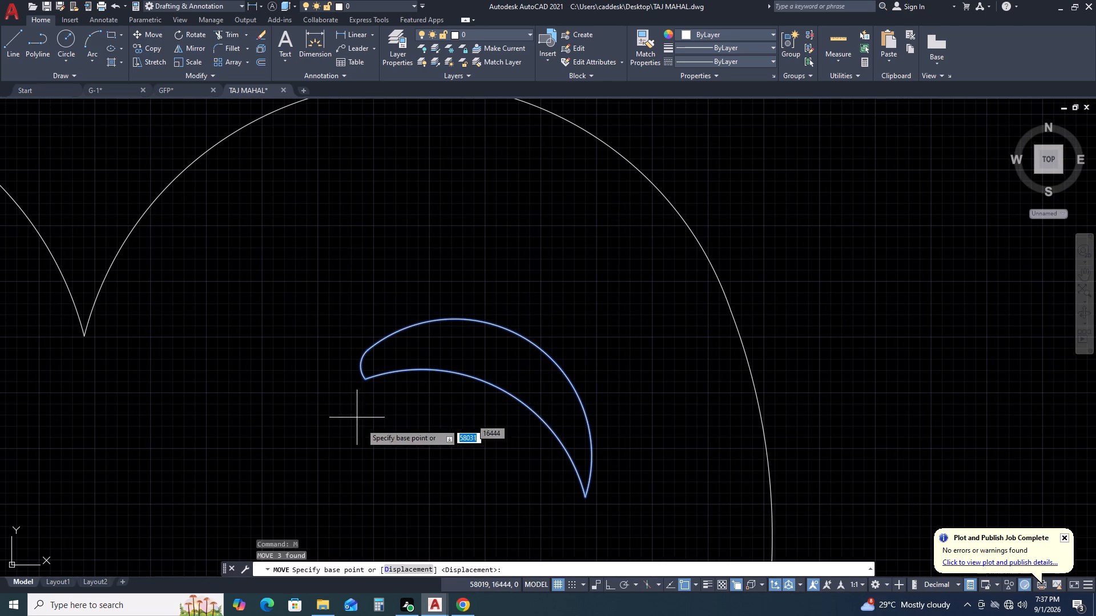
{"action": "left_click", "coordinate": [472, 463]}
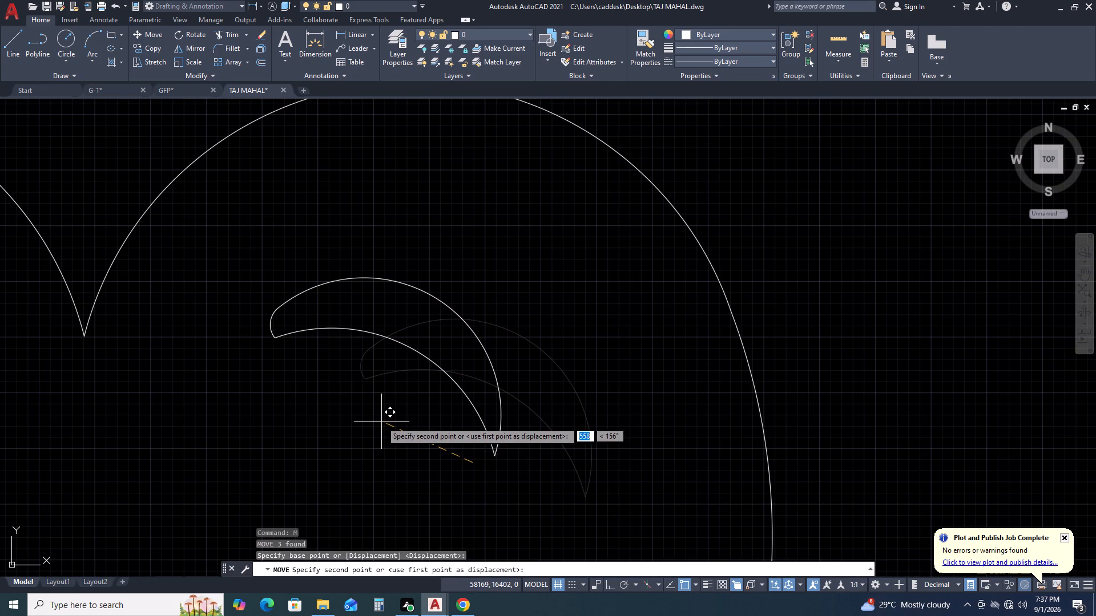
{"action": "left_click", "coordinate": [383, 422]}
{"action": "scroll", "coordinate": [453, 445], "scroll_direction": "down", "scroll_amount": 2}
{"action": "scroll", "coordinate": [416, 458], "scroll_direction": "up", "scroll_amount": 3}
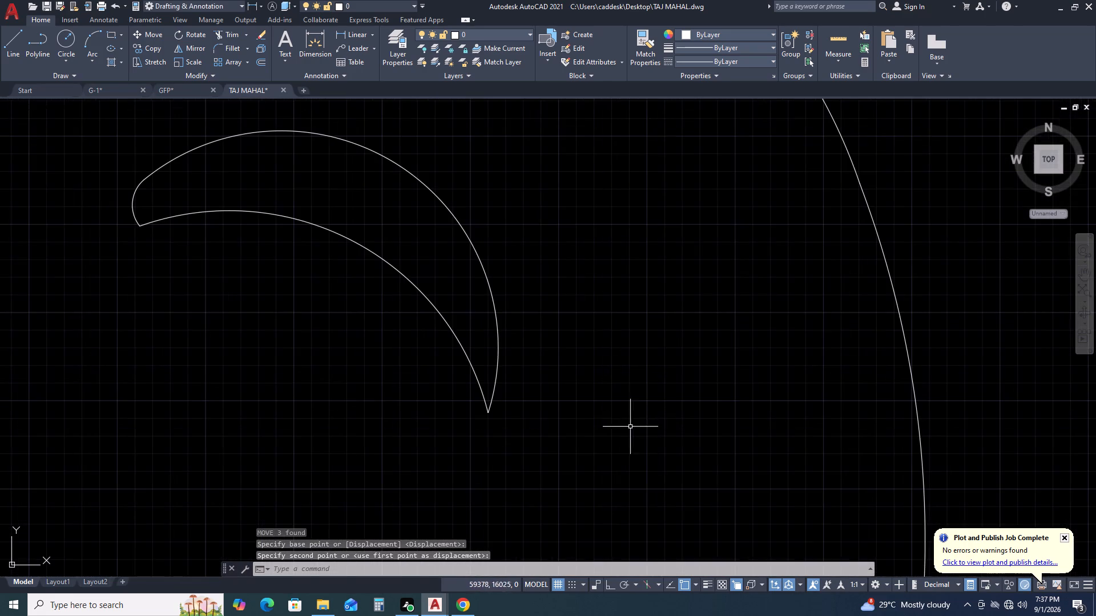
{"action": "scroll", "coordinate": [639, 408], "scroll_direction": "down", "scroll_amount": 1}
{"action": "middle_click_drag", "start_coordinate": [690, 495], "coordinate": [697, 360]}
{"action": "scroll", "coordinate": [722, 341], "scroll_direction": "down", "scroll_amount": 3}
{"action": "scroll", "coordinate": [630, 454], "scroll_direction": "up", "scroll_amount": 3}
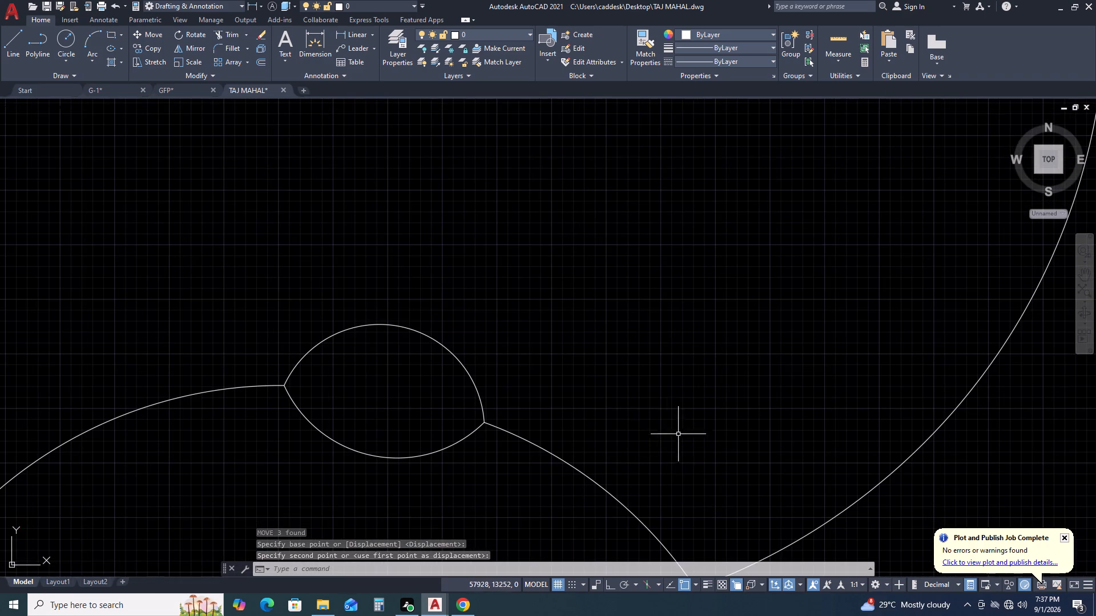
Draw a shallow downward-bowed three-point arc about 1287 wide below the right lobe's crescent, above and beside the nose.
{"action": "middle_click_drag", "start_coordinate": [704, 392], "coordinate": [642, 483]}
{"action": "scroll", "coordinate": [659, 451], "scroll_direction": "down", "scroll_amount": 2}
{"action": "middle_click_drag", "start_coordinate": [673, 405], "coordinate": [612, 470]}
{"action": "scroll", "coordinate": [602, 473], "scroll_direction": "up", "scroll_amount": 2}
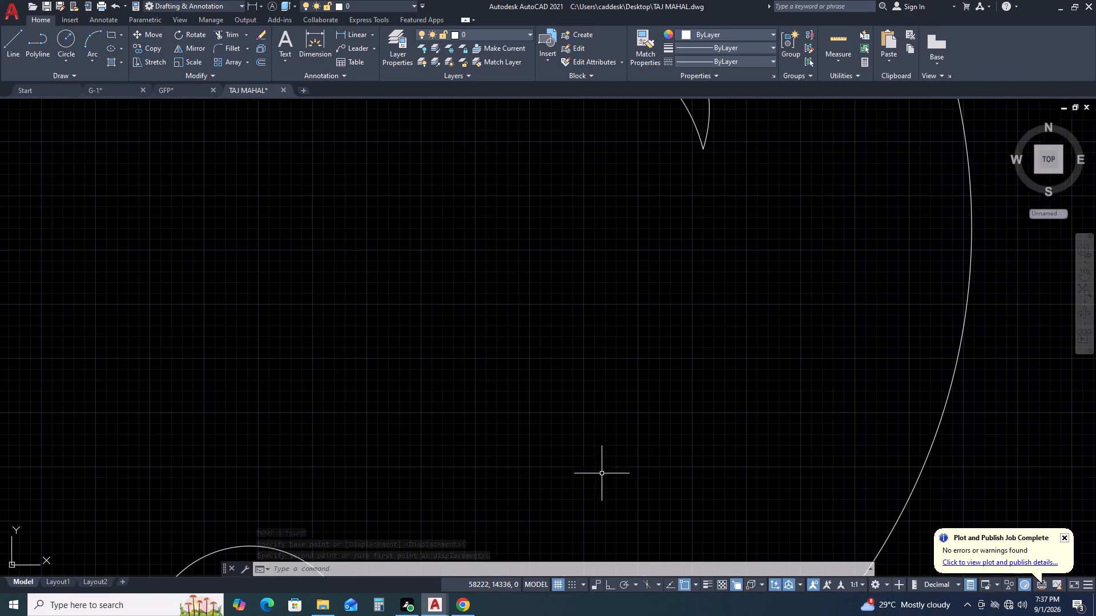
{"action": "middle_click", "coordinate": [625, 435]}
{"action": "middle_click_drag", "start_coordinate": [623, 425], "coordinate": [620, 414]}
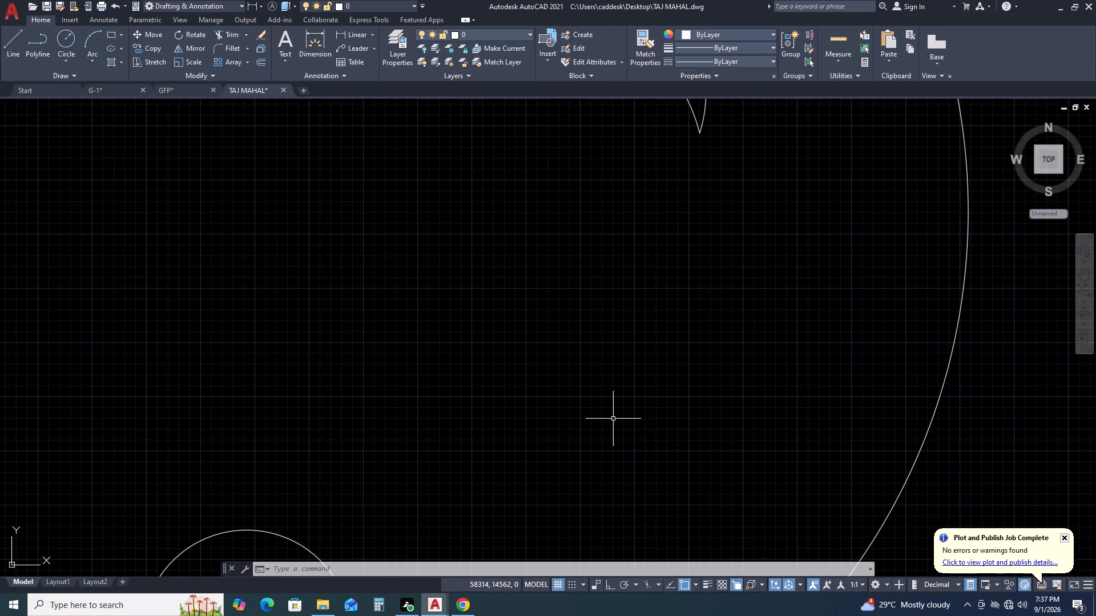
{"action": "key", "text": "l"}
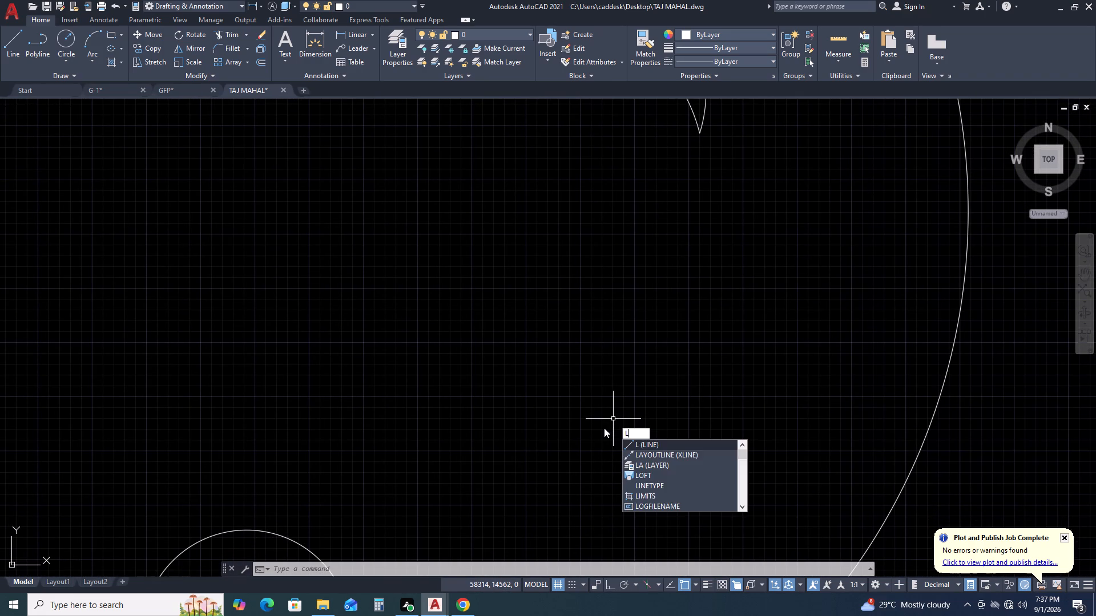
{"action": "key", "text": "Escape"}
{"action": "type", "text": "A"}
{"action": "key", "text": "space"}
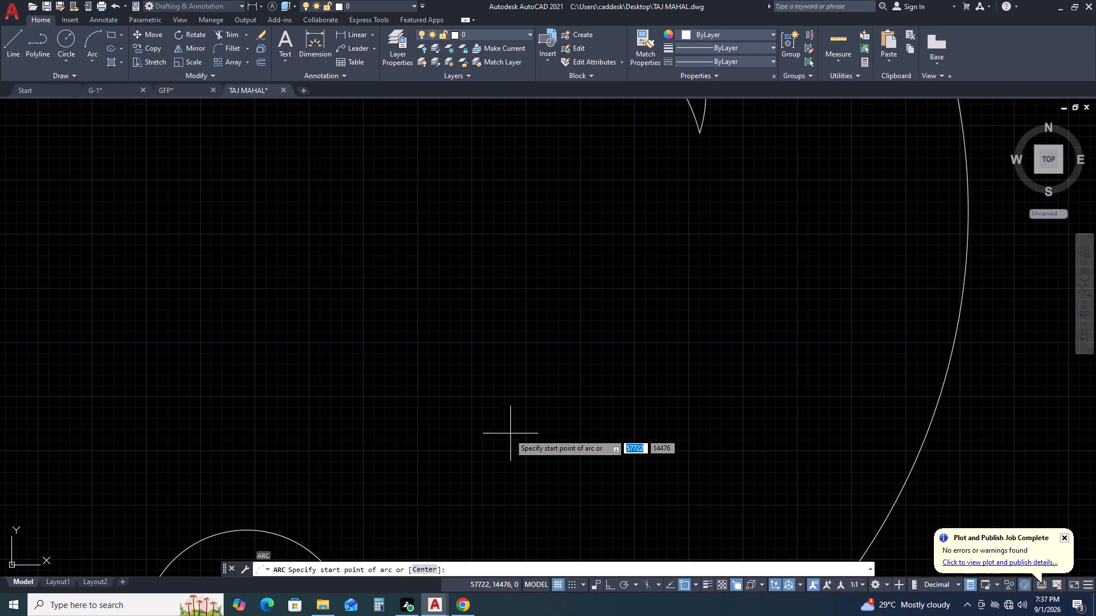
{"action": "left_click", "coordinate": [465, 459]}
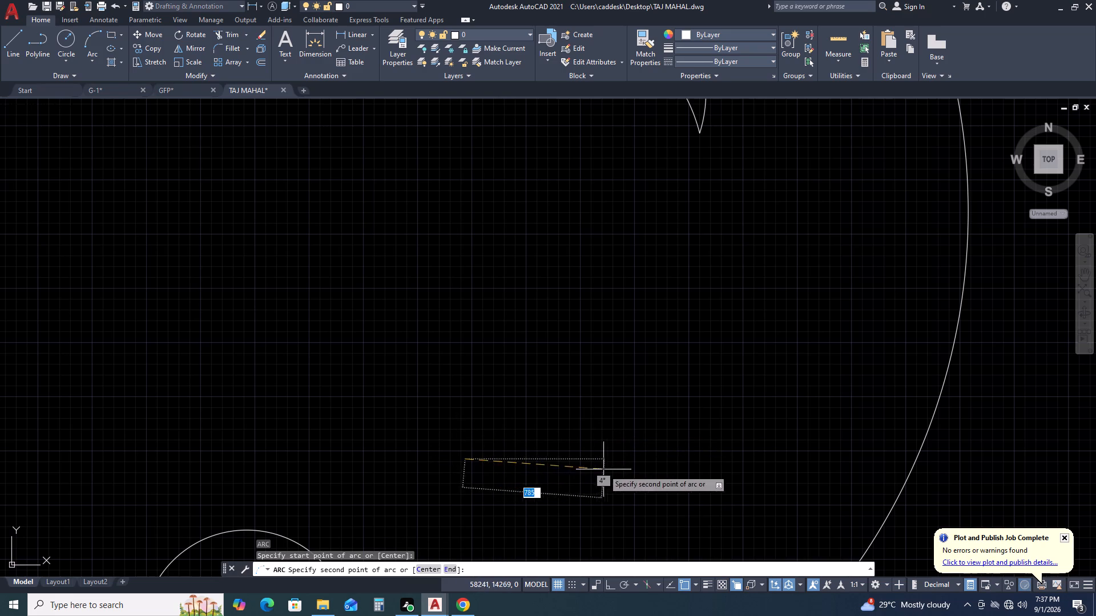
{"action": "left_click", "coordinate": [664, 468]}
{"action": "left_click", "coordinate": [690, 465]}
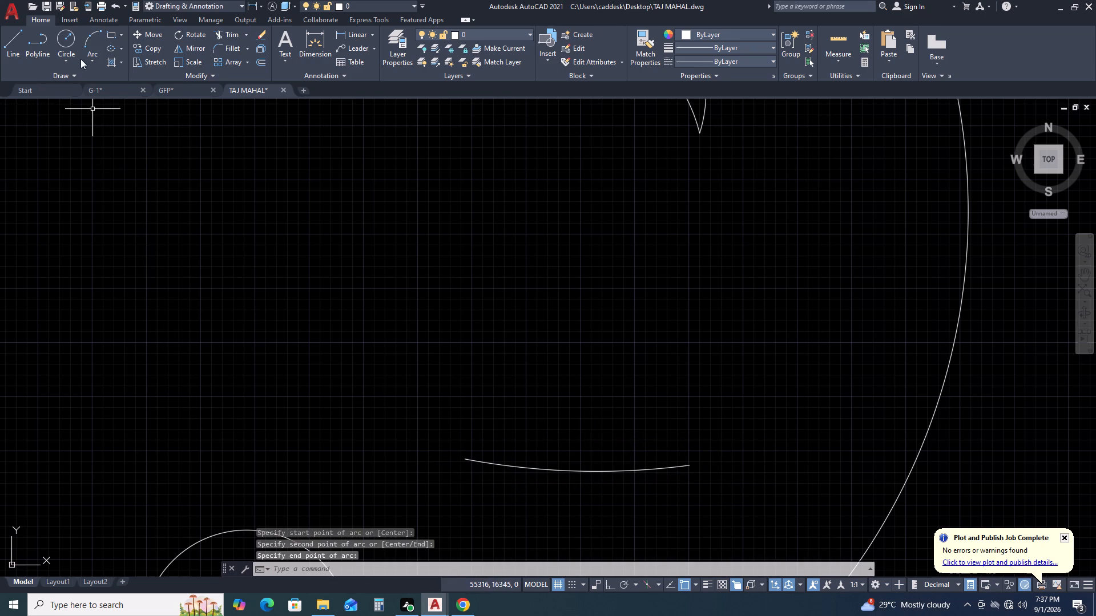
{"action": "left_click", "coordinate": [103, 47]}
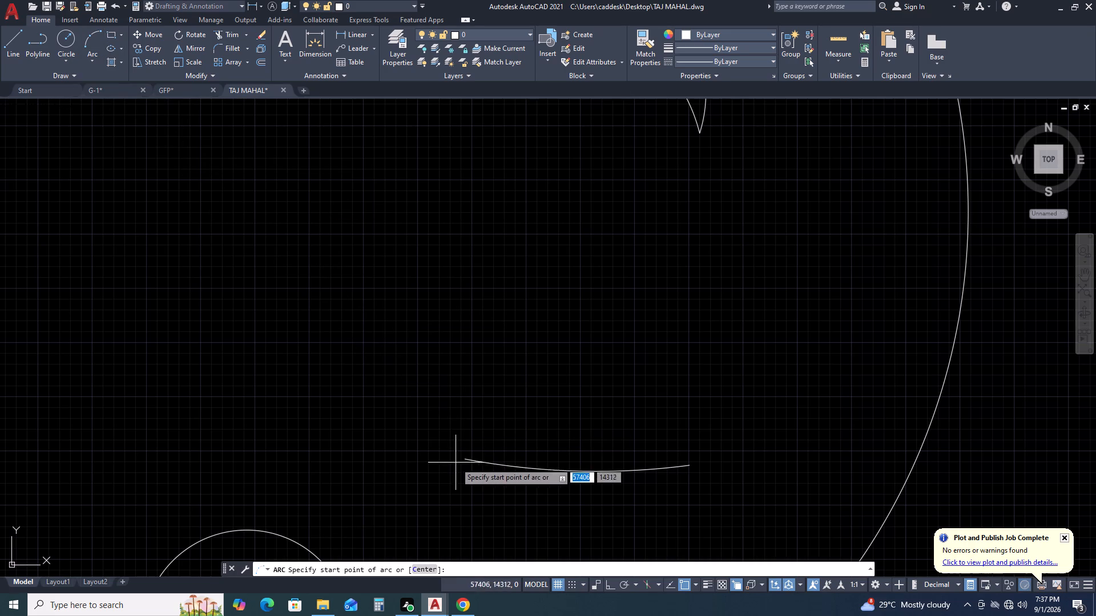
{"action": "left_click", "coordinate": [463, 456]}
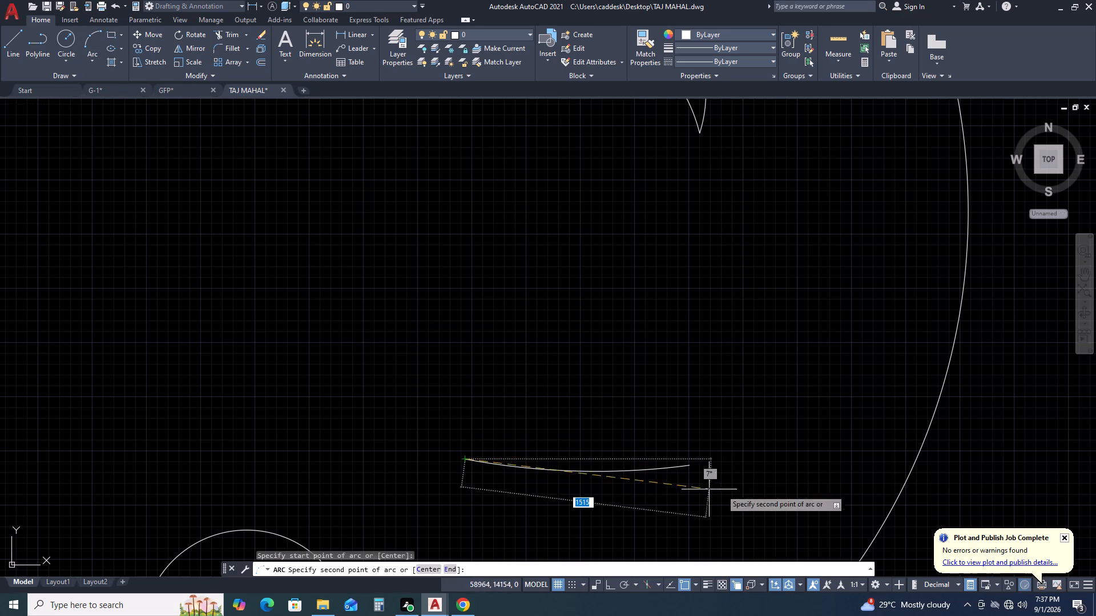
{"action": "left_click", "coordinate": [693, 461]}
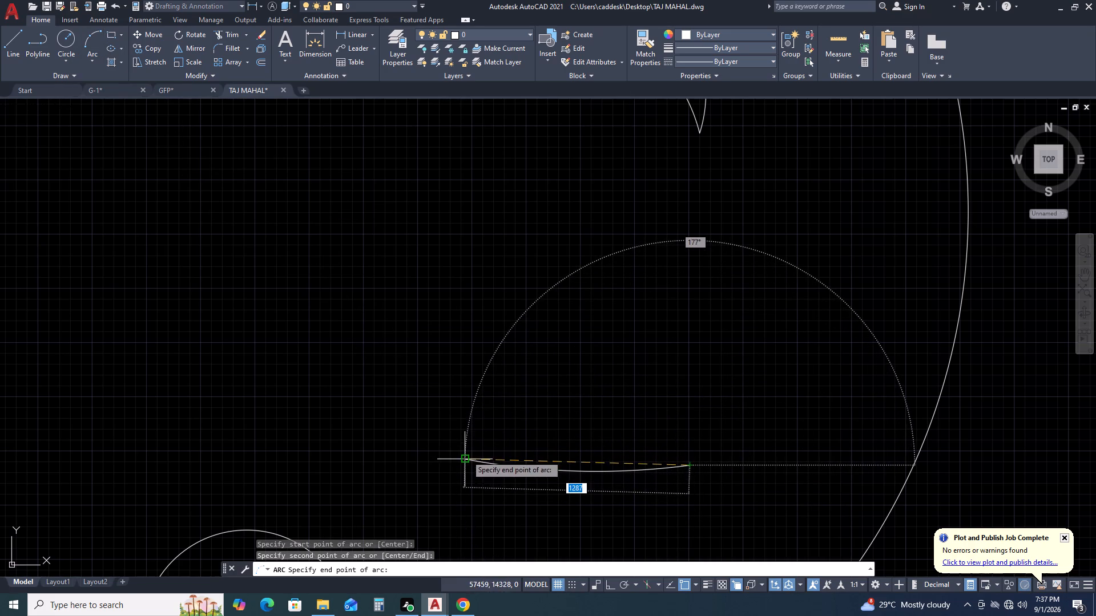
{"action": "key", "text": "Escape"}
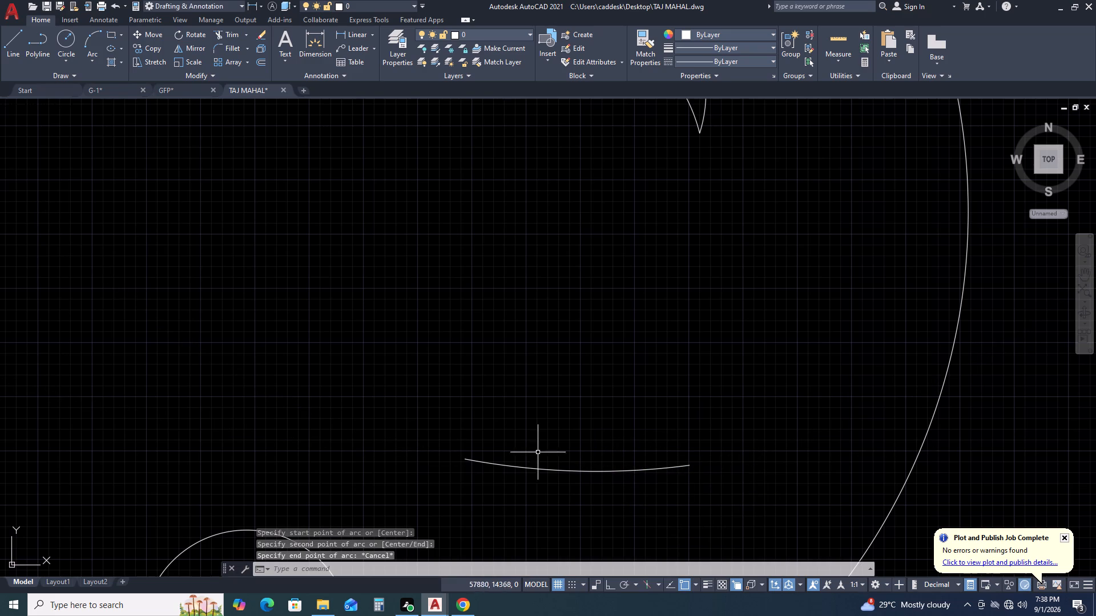
Draw an upright ellipse centred on the shallow arc's midpoint, through its right end, with radii of about 650 and 1071.
{"action": "left_click", "coordinate": [107, 49]}
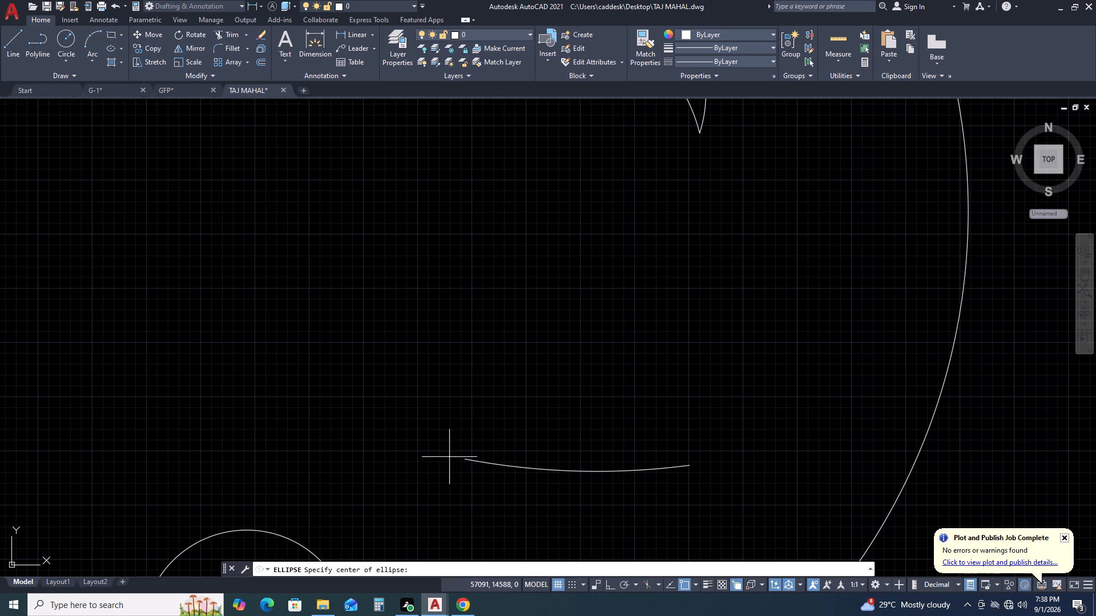
{"action": "left_click", "coordinate": [576, 471]}
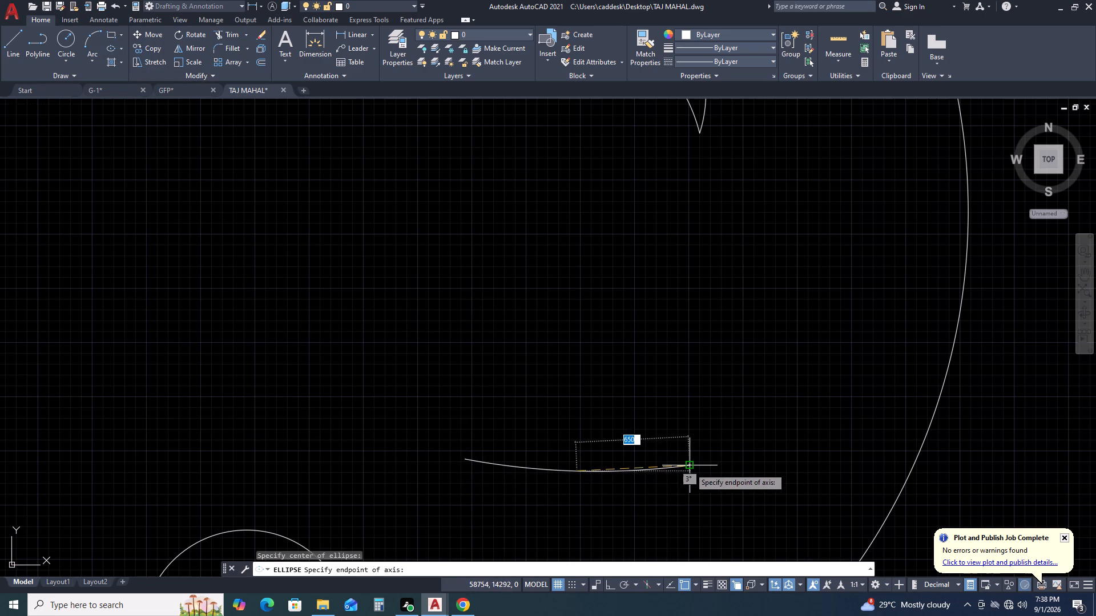
{"action": "left_click", "coordinate": [690, 468]}
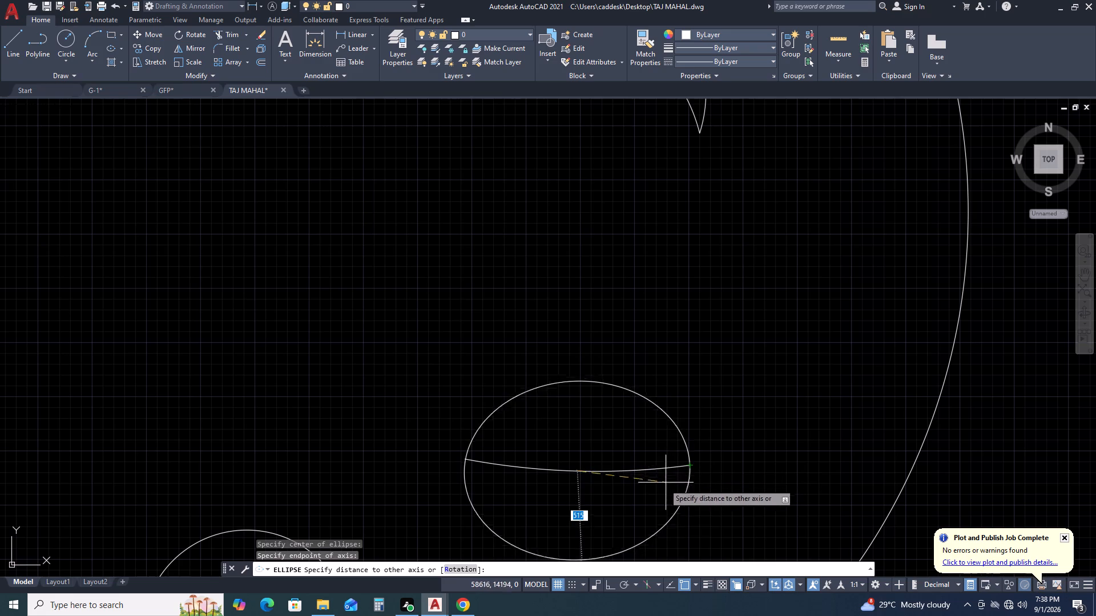
{"action": "scroll", "coordinate": [577, 512], "scroll_direction": "down", "scroll_amount": 2}
{"action": "middle_click_drag", "start_coordinate": [579, 512], "coordinate": [581, 327]}
{"action": "middle_click", "coordinate": [581, 310]}
{"action": "scroll", "coordinate": [571, 378], "scroll_direction": "up", "scroll_amount": 2}
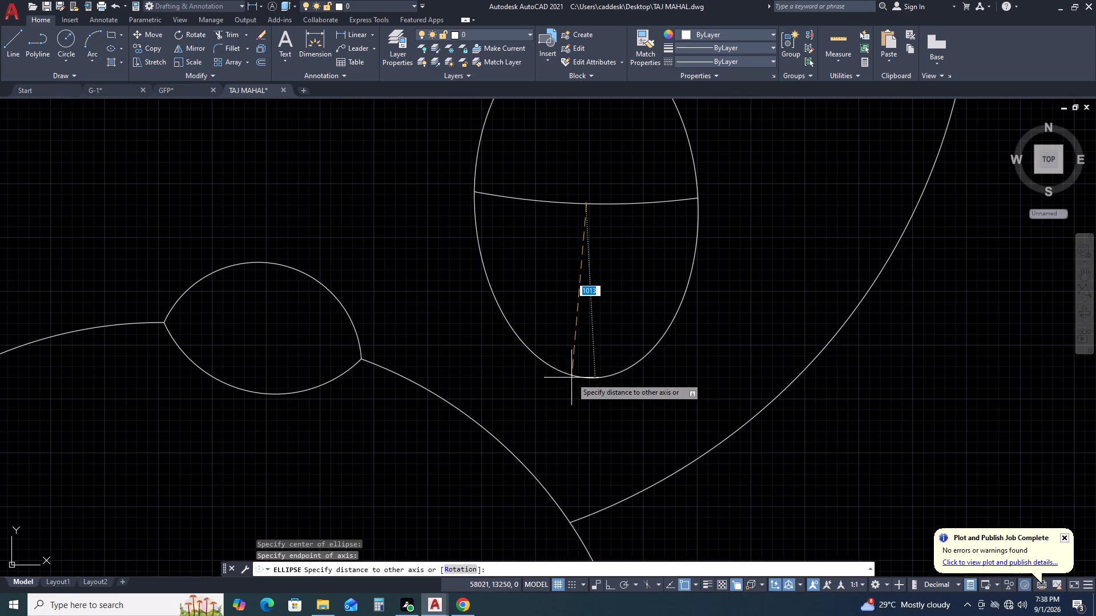
{"action": "left_click", "coordinate": [567, 387]}
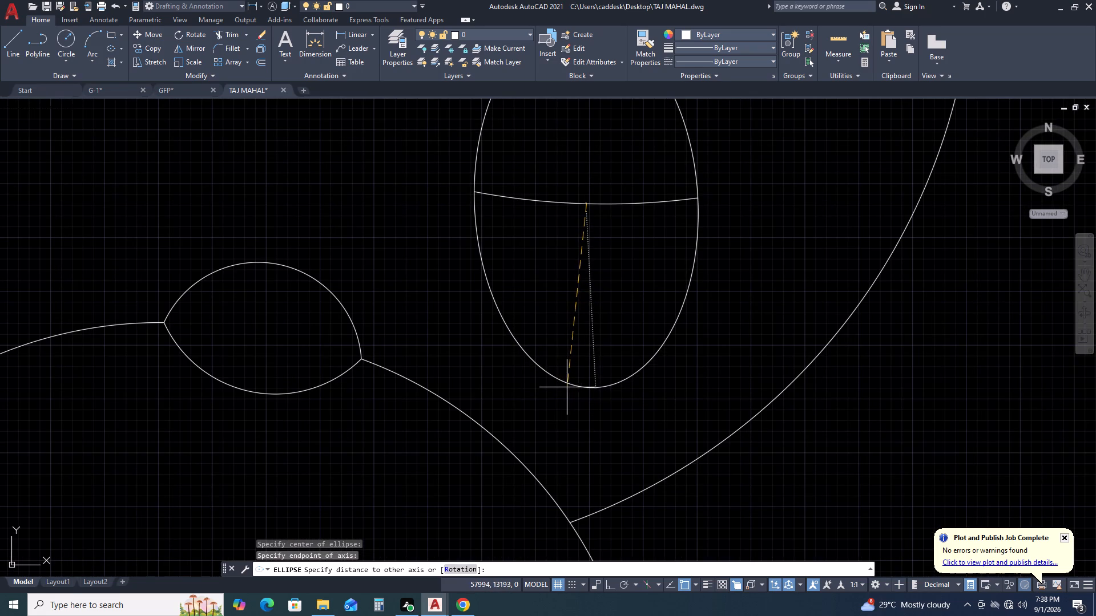
Stretch the ellipse's quadrant points to widen its horizontal radius to about 901 and shorten its vertical radius to about 923.
{"action": "middle_click_drag", "start_coordinate": [560, 335], "coordinate": [618, 480]}
{"action": "left_click", "coordinate": [659, 541]}
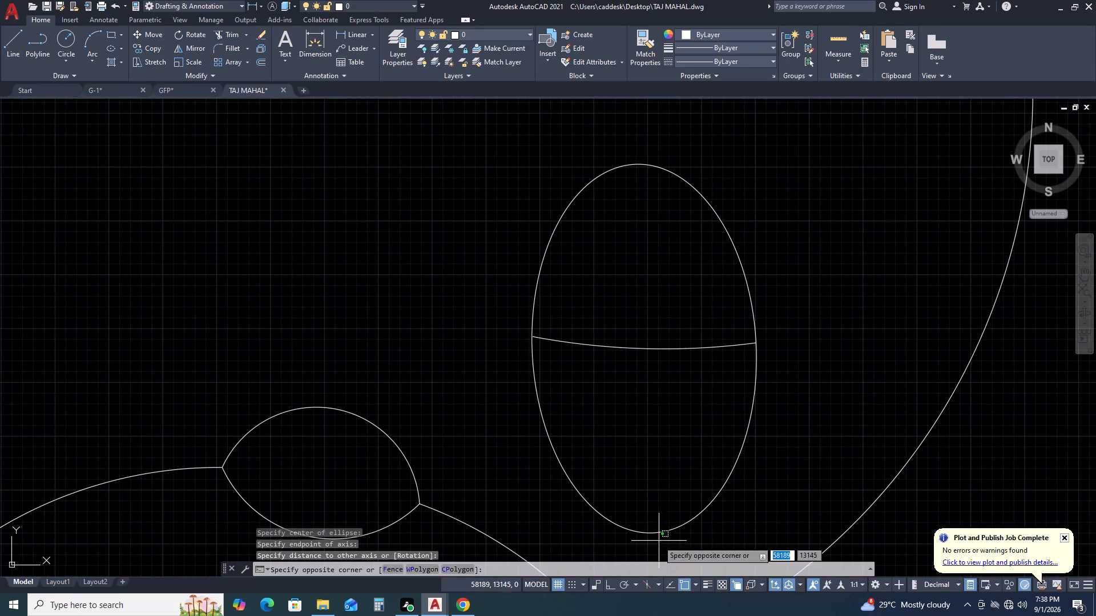
{"action": "left_click", "coordinate": [619, 522]}
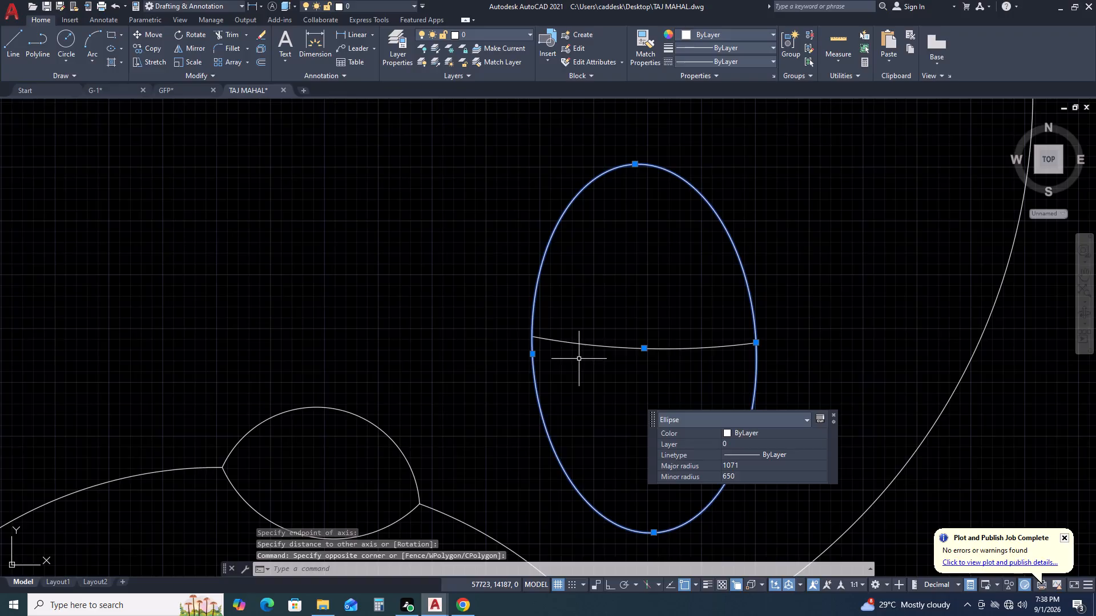
{"action": "left_click", "coordinate": [756, 342]}
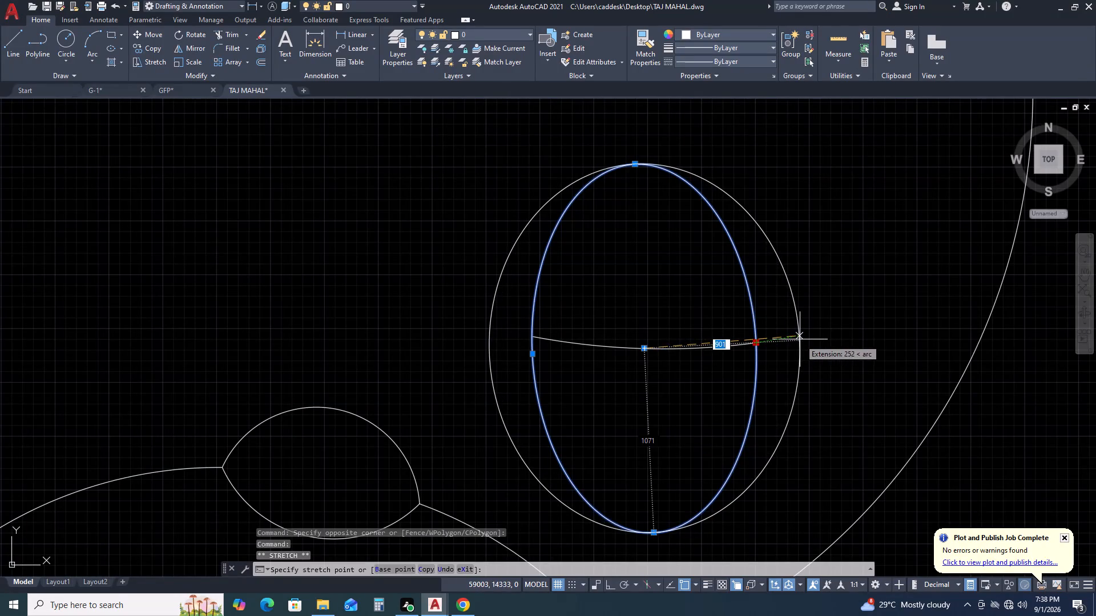
{"action": "left_click", "coordinate": [800, 339]}
{"action": "left_click", "coordinate": [655, 534]}
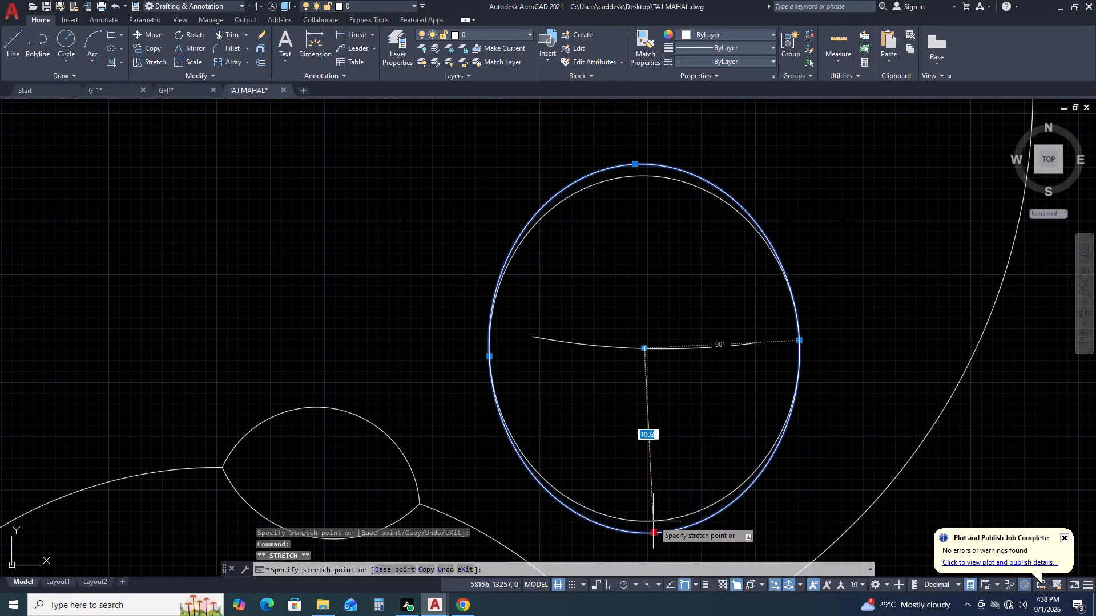
{"action": "left_click", "coordinate": [650, 508]}
Stretch the ellipse's top point upward to a vertical radius of about 1689.
{"action": "middle_click_drag", "start_coordinate": [692, 274], "coordinate": [565, 382]}
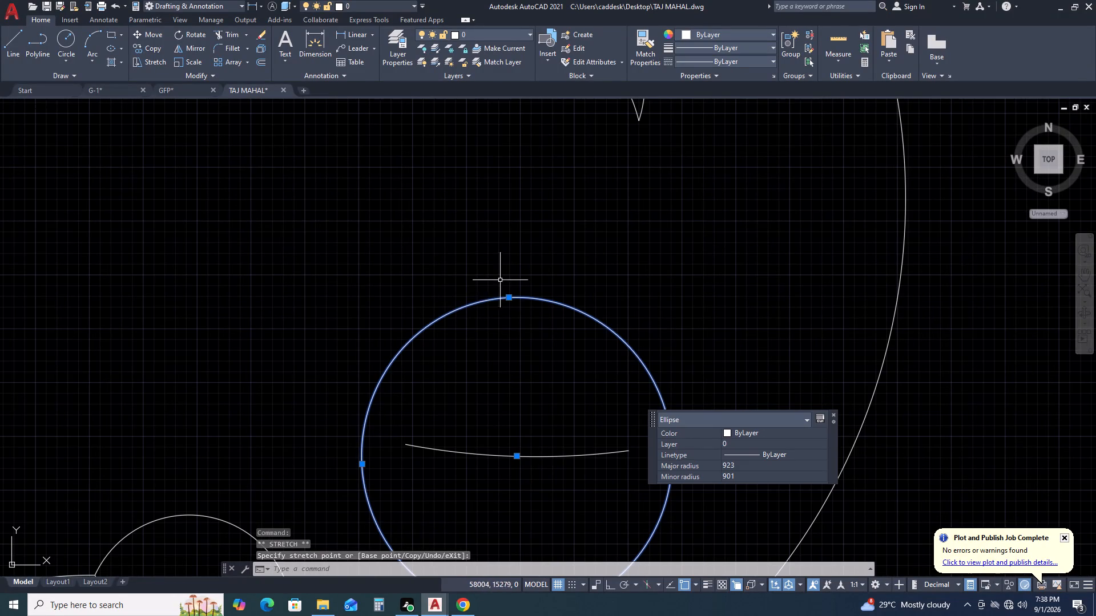
{"action": "left_click", "coordinate": [510, 297]}
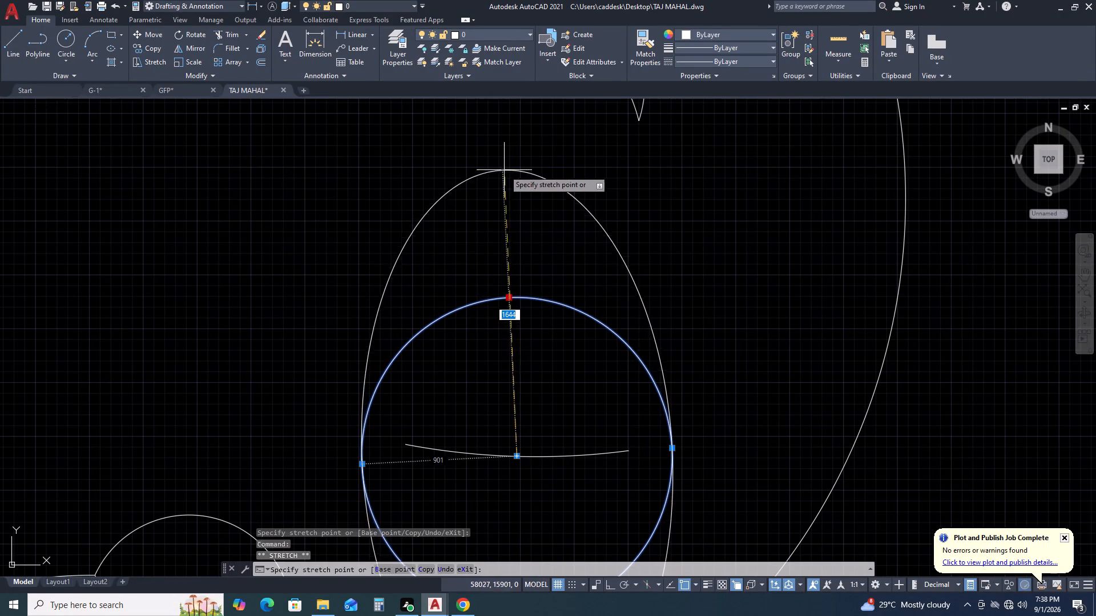
{"action": "left_click", "coordinate": [506, 165]}
{"action": "scroll", "coordinate": [517, 185], "scroll_direction": "down", "scroll_amount": 3}
{"action": "middle_click_drag", "start_coordinate": [548, 313], "coordinate": [573, 415]}
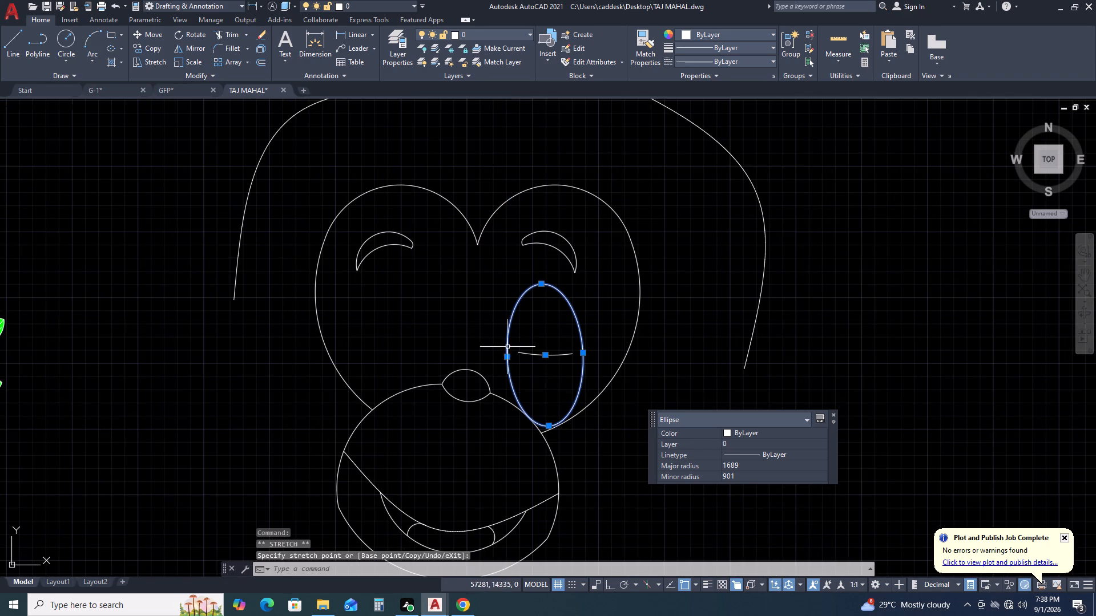
{"action": "middle_click_drag", "start_coordinate": [525, 340], "coordinate": [537, 352]}
{"action": "middle_click_drag", "start_coordinate": [550, 378], "coordinate": [557, 403]}
{"action": "scroll", "coordinate": [609, 387], "scroll_direction": "up", "scroll_amount": 1}
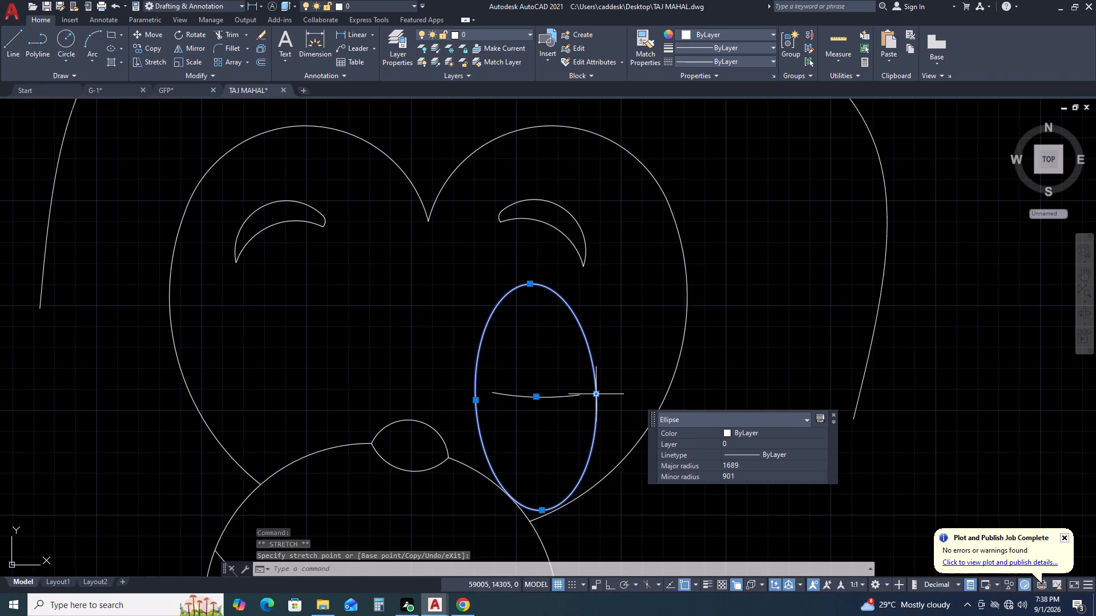
{"action": "key", "text": "Escape"}
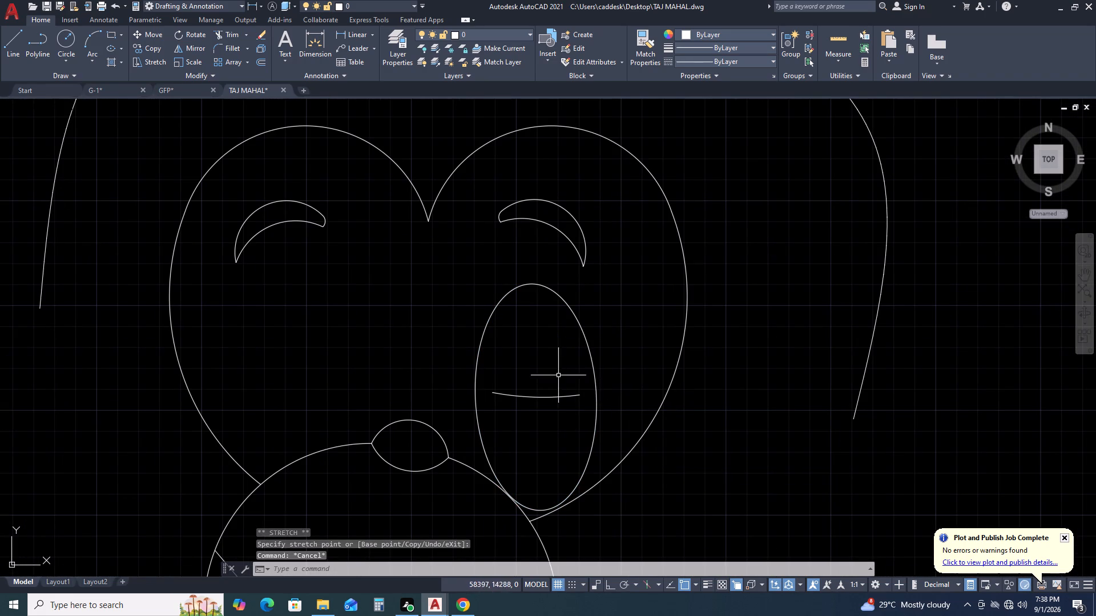
Stretch both ends of the shallow arc outward to meet the ellipse's sides, giving a radius of about 6388.
{"action": "scroll", "coordinate": [561, 418], "scroll_direction": "up", "scroll_amount": 5}
{"action": "left_click_drag", "start_coordinate": [613, 188], "coordinate": [607, 198]}
{"action": "left_click", "coordinate": [417, 379]}
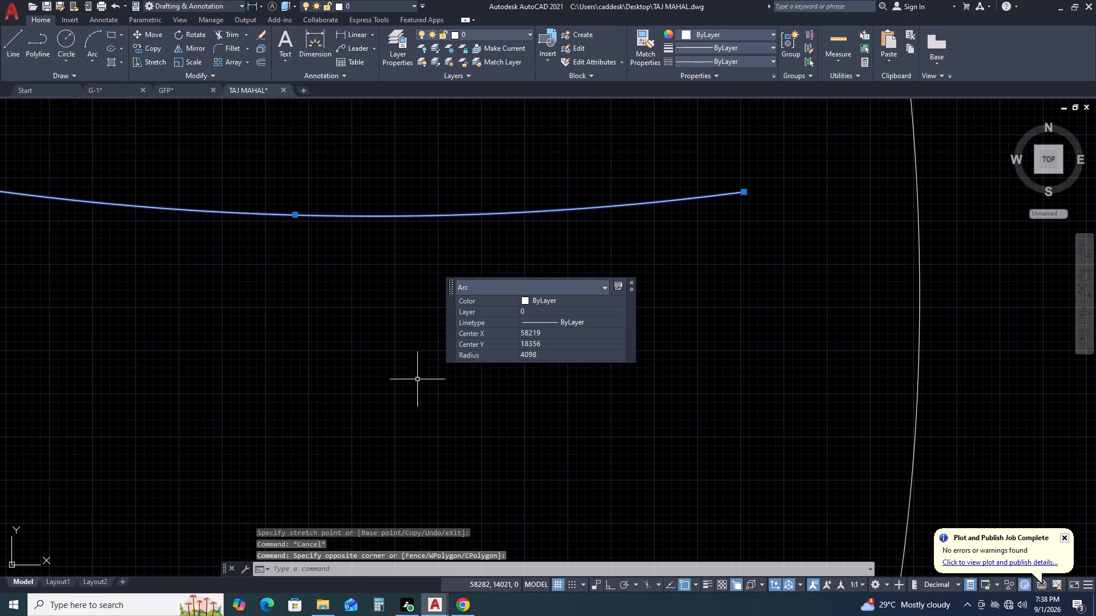
{"action": "middle_click_drag", "start_coordinate": [613, 415], "coordinate": [312, 549]}
{"action": "middle_click_drag", "start_coordinate": [569, 476], "coordinate": [382, 509]}
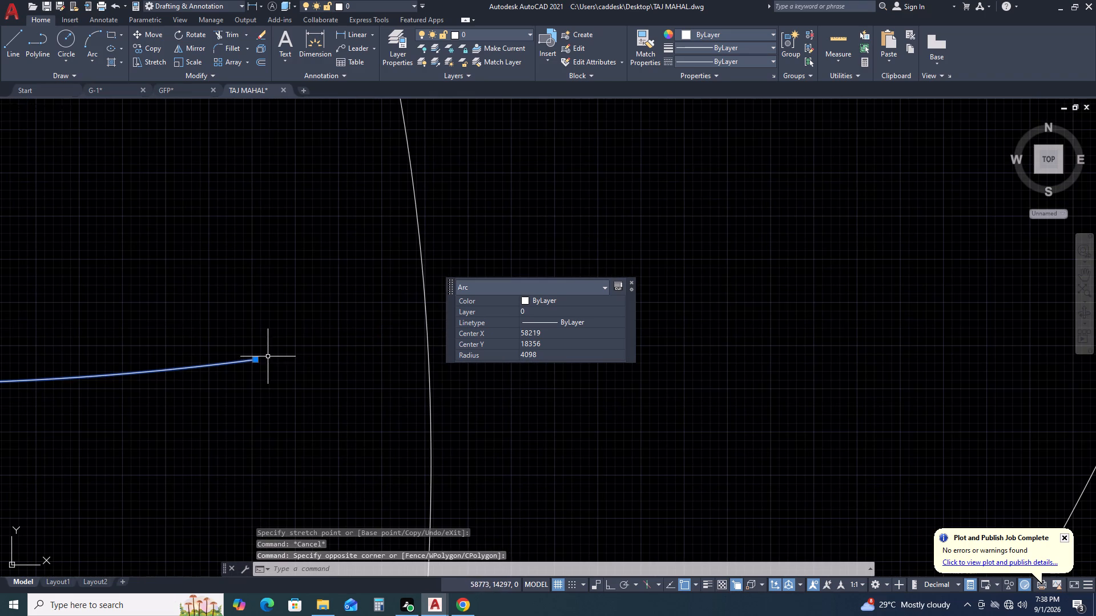
{"action": "left_click", "coordinate": [253, 360]}
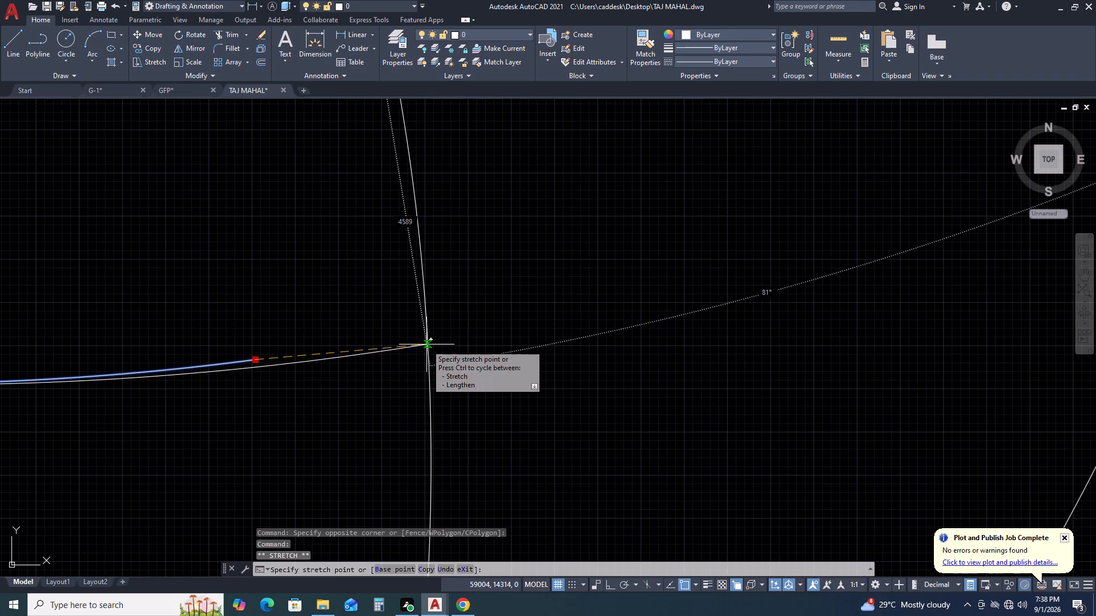
{"action": "left_click", "coordinate": [428, 345]}
{"action": "scroll", "coordinate": [494, 372], "scroll_direction": "down", "scroll_amount": 6}
{"action": "scroll", "coordinate": [440, 374], "scroll_direction": "up", "scroll_amount": 2}
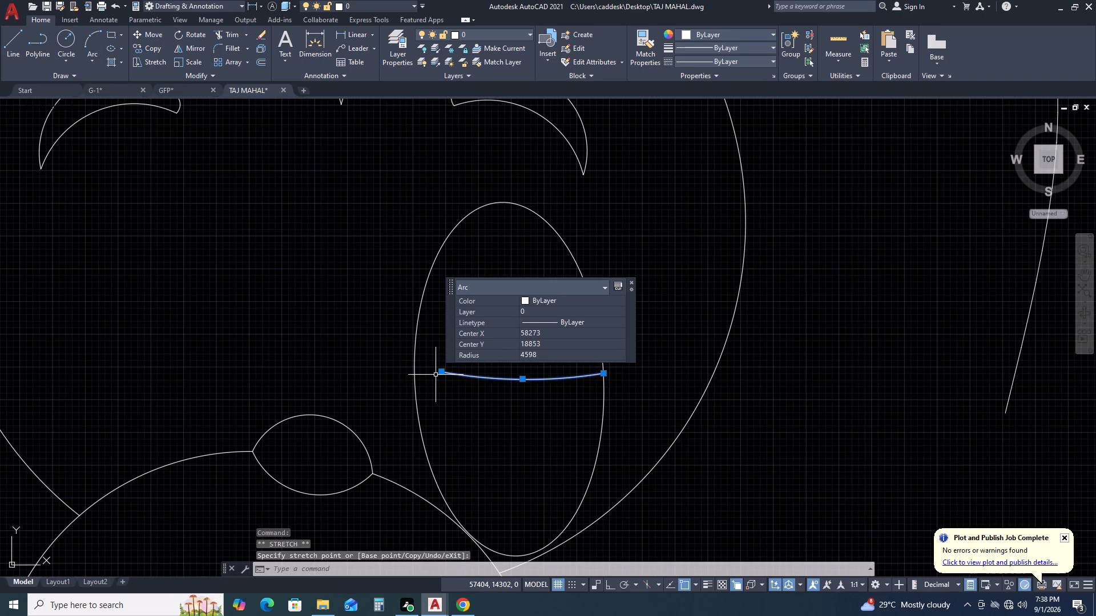
{"action": "left_click", "coordinate": [441, 370]}
{"action": "left_click", "coordinate": [414, 372]}
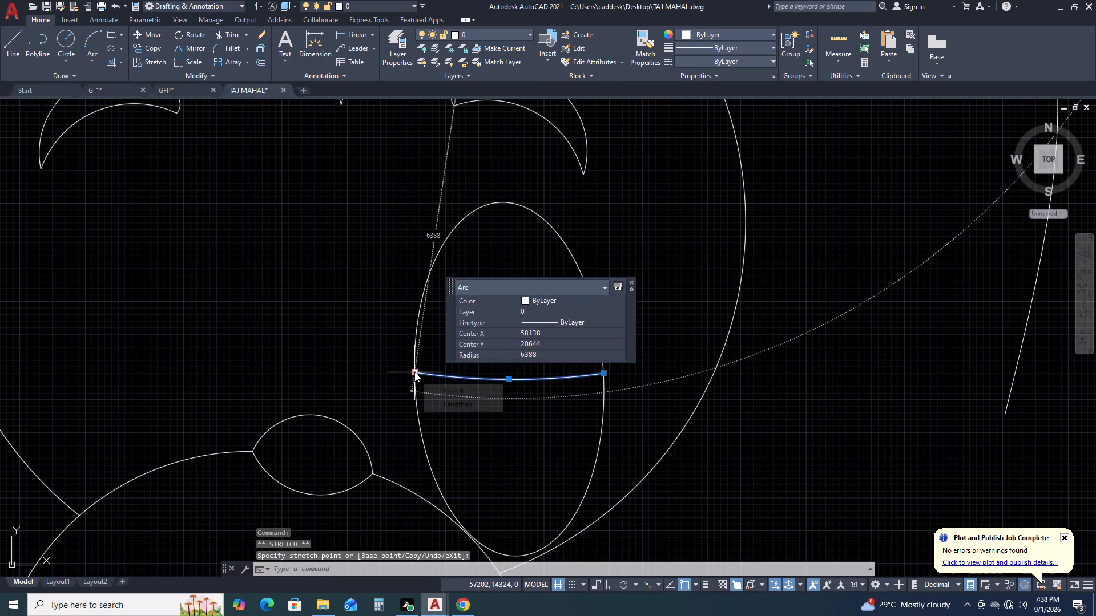
Move the shallow arc down about 660 from its right end, placing that end on the ellipse's right side.
{"action": "scroll", "coordinate": [416, 374], "scroll_direction": "down", "scroll_amount": 1}
{"action": "middle_click_drag", "start_coordinate": [495, 419], "coordinate": [402, 373]}
{"action": "scroll", "coordinate": [435, 384], "scroll_direction": "up", "scroll_amount": 3}
{"action": "middle_click_drag", "start_coordinate": [430, 352], "coordinate": [383, 378]}
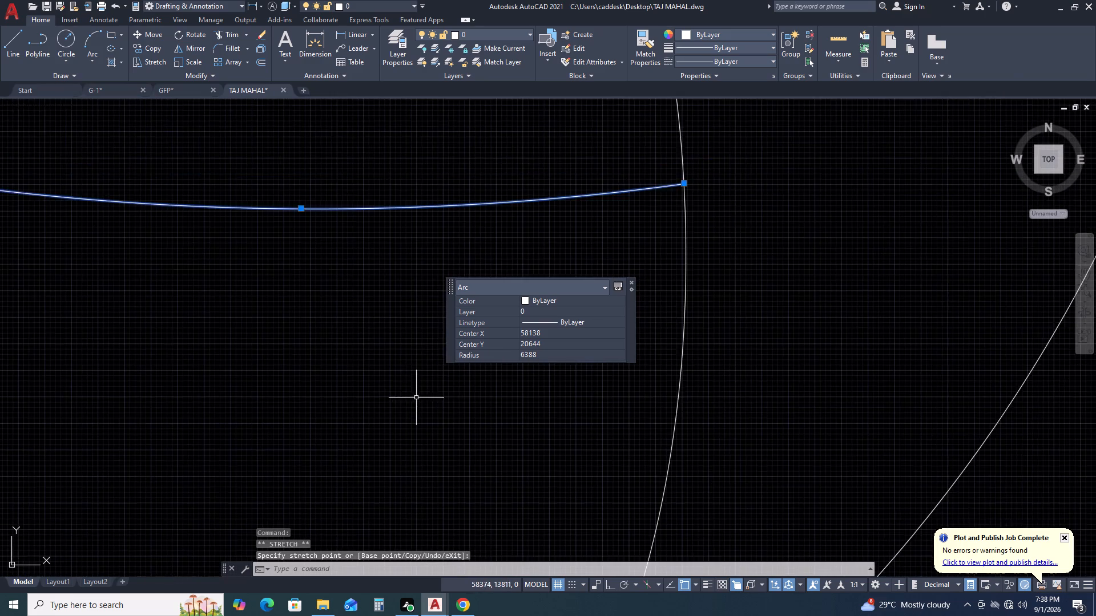
{"action": "scroll", "coordinate": [419, 399], "scroll_direction": "down", "scroll_amount": 1}
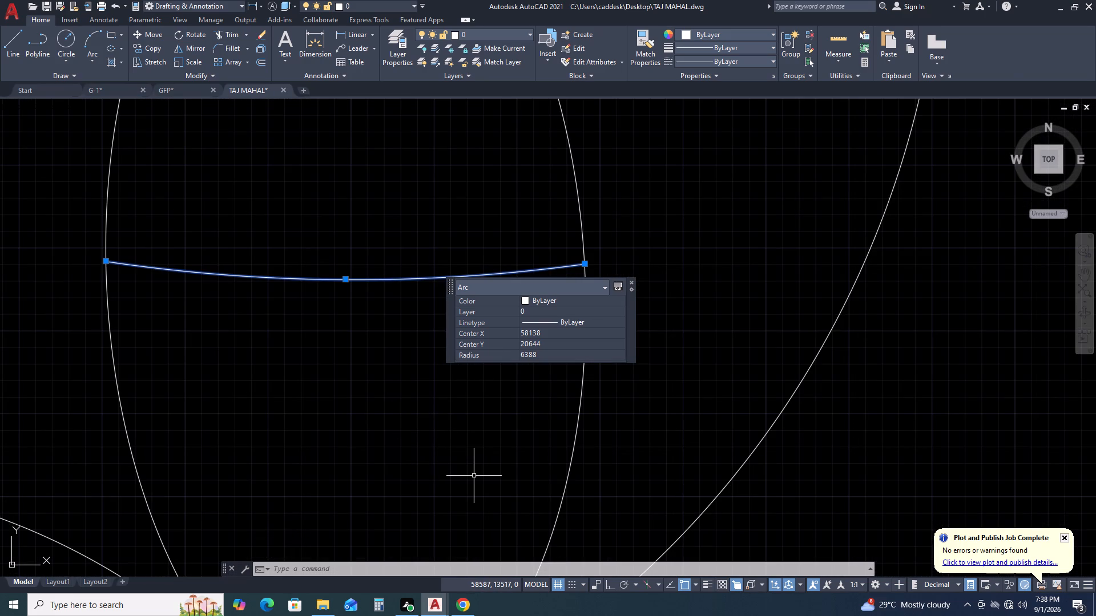
{"action": "type", "text": "M"}
{"action": "key", "text": "space"}
{"action": "scroll", "coordinate": [595, 328], "scroll_direction": "up", "scroll_amount": 3}
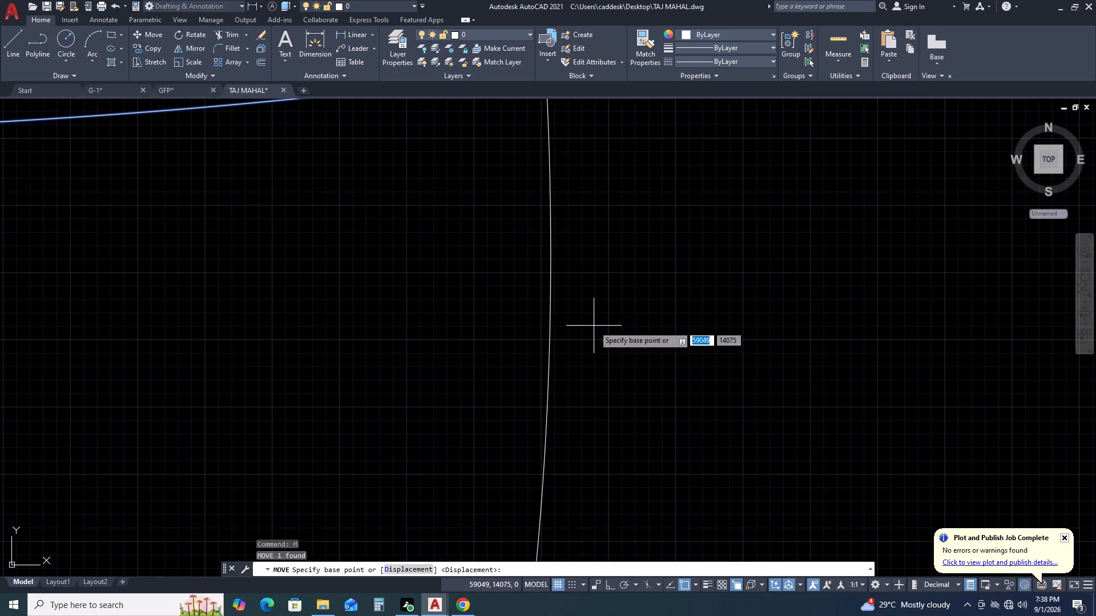
{"action": "middle_click_drag", "start_coordinate": [694, 280], "coordinate": [731, 370]}
{"action": "middle_click_drag", "start_coordinate": [726, 328], "coordinate": [805, 399]}
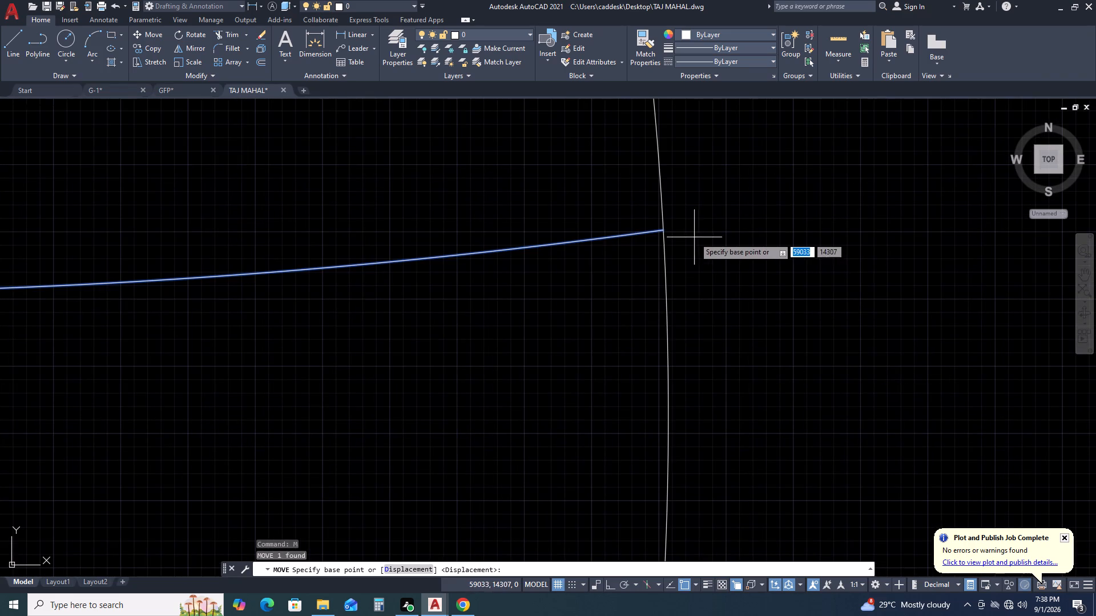
{"action": "left_click", "coordinate": [664, 229]}
{"action": "scroll", "coordinate": [664, 225], "scroll_direction": "down", "scroll_amount": 6}
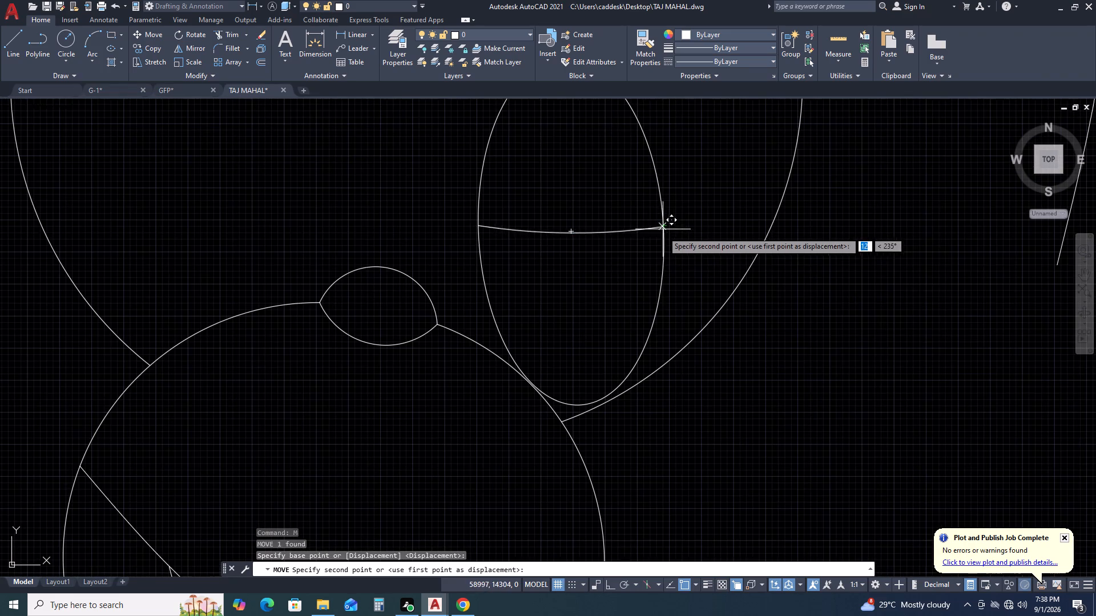
{"action": "scroll", "coordinate": [667, 248], "scroll_direction": "up", "scroll_amount": 1}
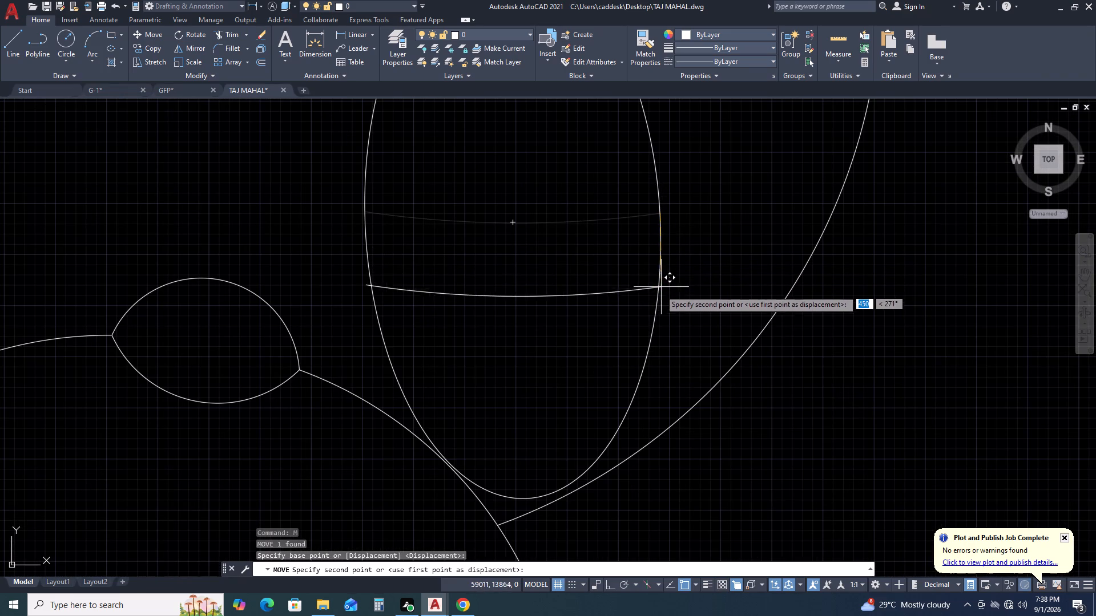
{"action": "left_click", "coordinate": [658, 322]}
{"action": "key", "text": "Escape"}
{"action": "middle_click", "coordinate": [731, 375]}
{"action": "scroll", "coordinate": [735, 368], "scroll_direction": "down", "scroll_amount": 1}
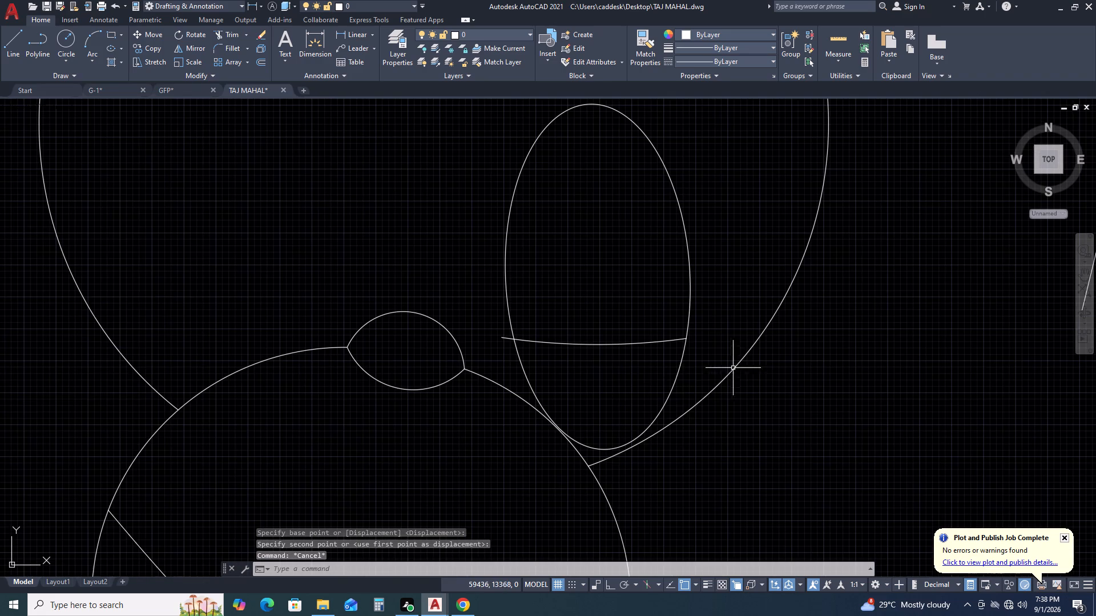
Trim the arc's overhanging left end and the ellipse's portion below the arc to form a flat-bottomed eye.
{"action": "type", "text": "TR"}
{"action": "key", "text": "space"}
{"action": "left_click", "coordinate": [506, 335]}
{"action": "left_click", "coordinate": [505, 341]}
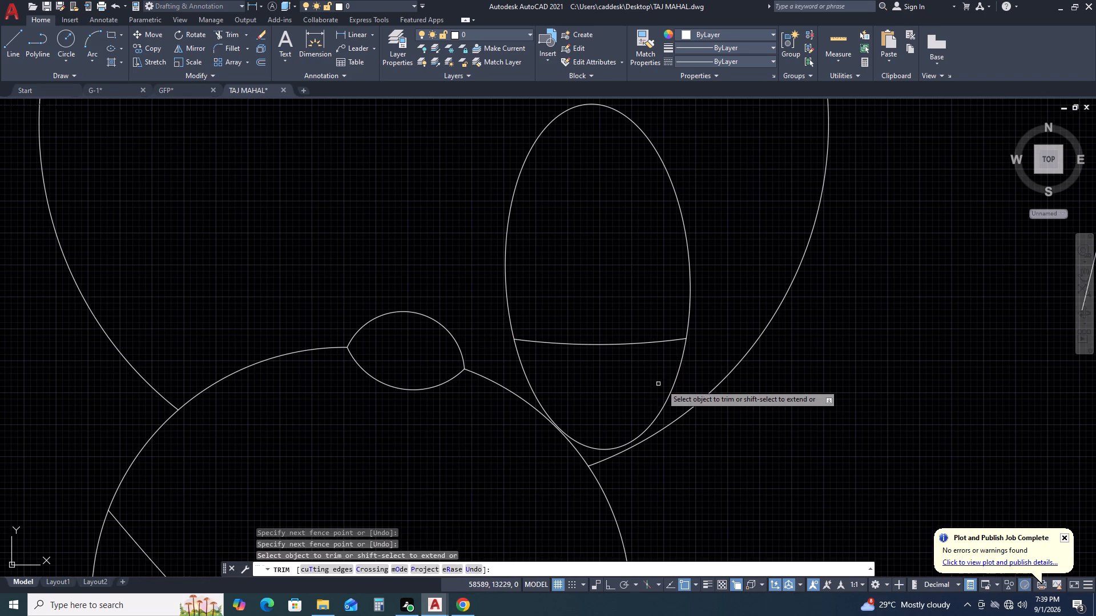
{"action": "left_click", "coordinate": [684, 374]}
{"action": "left_click", "coordinate": [643, 380]}
{"action": "scroll", "coordinate": [496, 362], "scroll_direction": "down", "scroll_amount": 3}
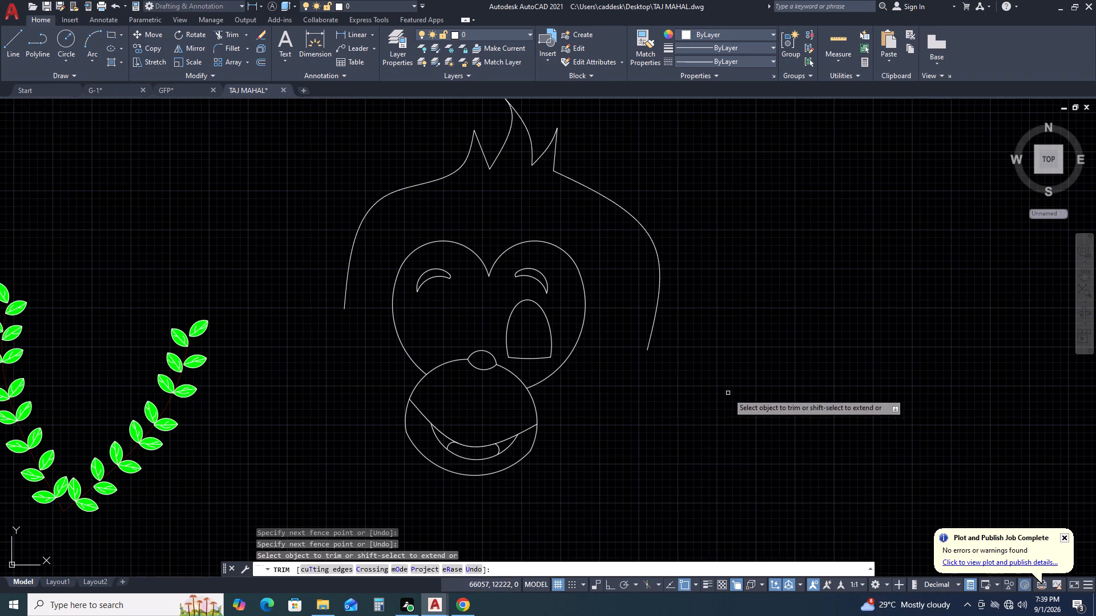
{"action": "key", "text": "Escape"}
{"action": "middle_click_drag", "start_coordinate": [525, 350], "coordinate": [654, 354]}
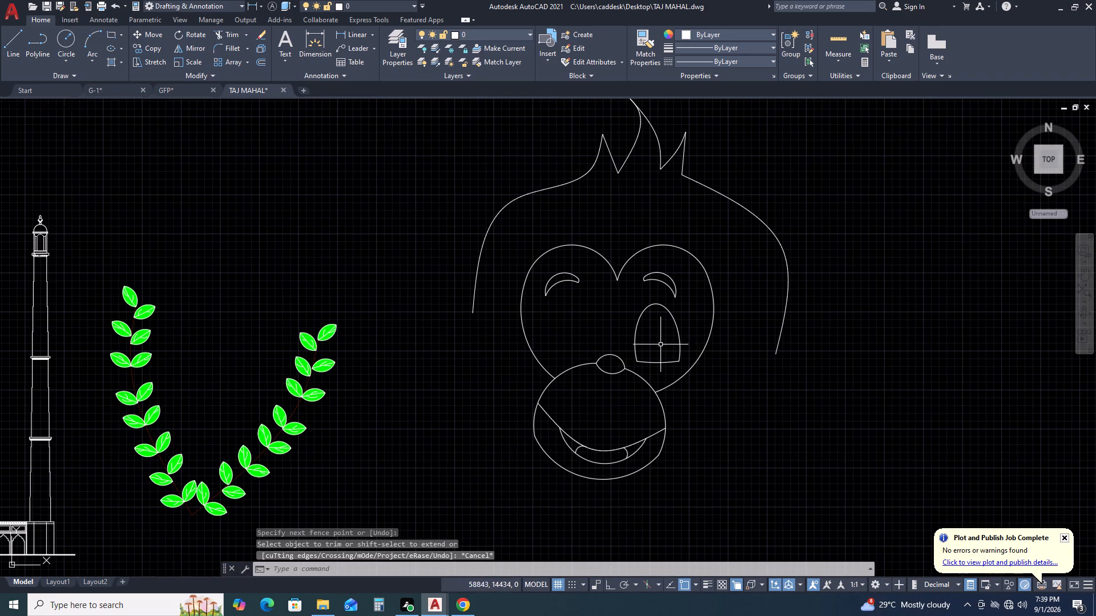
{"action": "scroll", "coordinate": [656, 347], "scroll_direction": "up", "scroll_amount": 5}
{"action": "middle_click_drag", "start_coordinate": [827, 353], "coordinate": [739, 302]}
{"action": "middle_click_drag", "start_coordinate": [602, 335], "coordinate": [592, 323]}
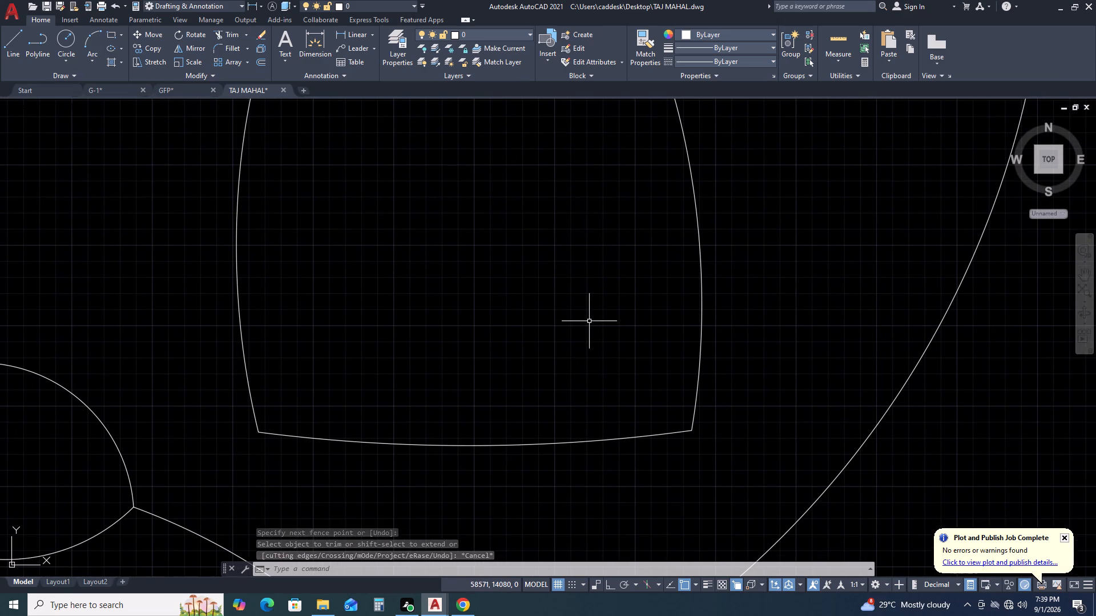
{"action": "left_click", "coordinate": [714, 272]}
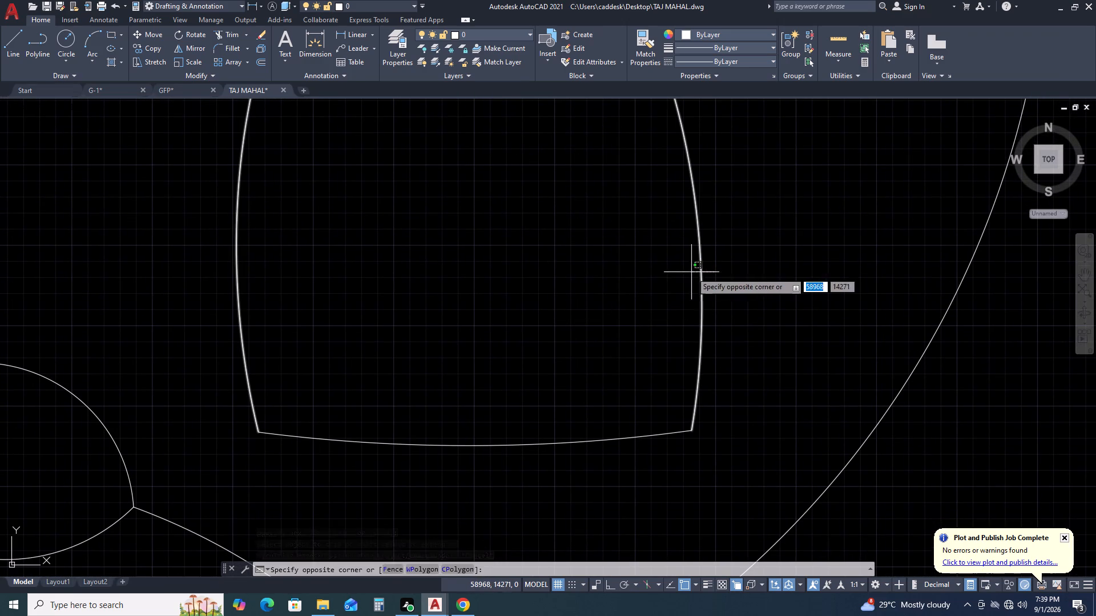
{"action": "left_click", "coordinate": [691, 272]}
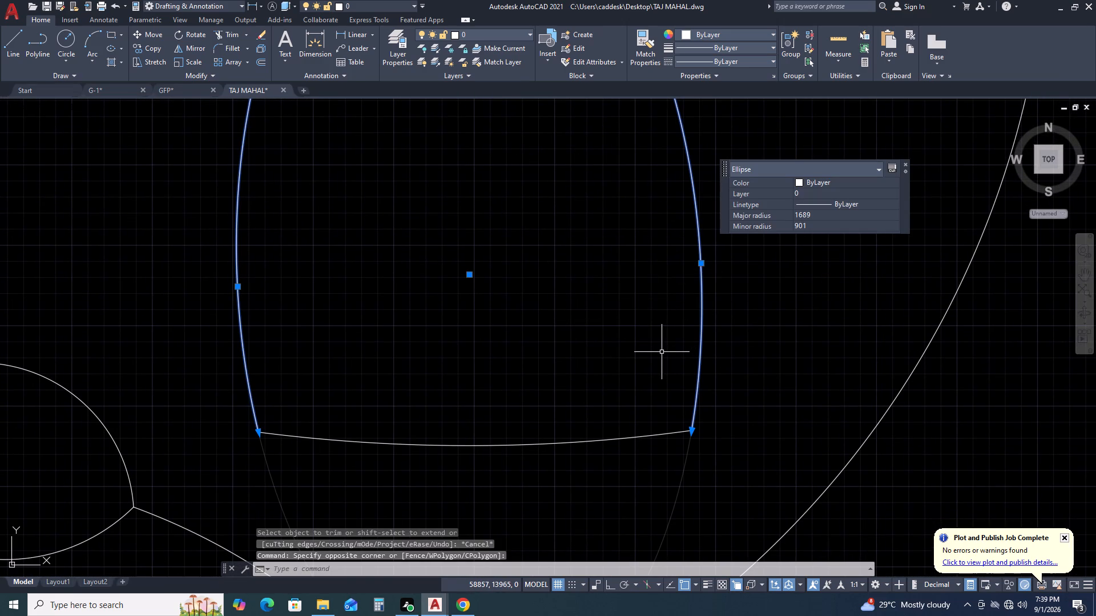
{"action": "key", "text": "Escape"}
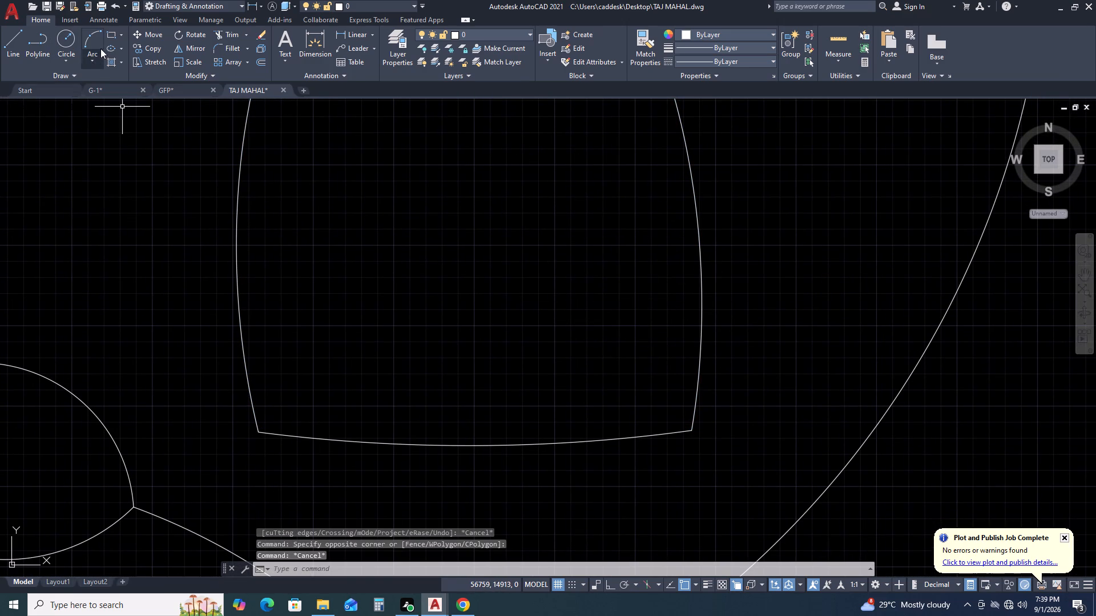
Draw a wide ellipse inside the eye outline as the pupil, with radii of about 632 and 401.
{"action": "left_click", "coordinate": [104, 48]}
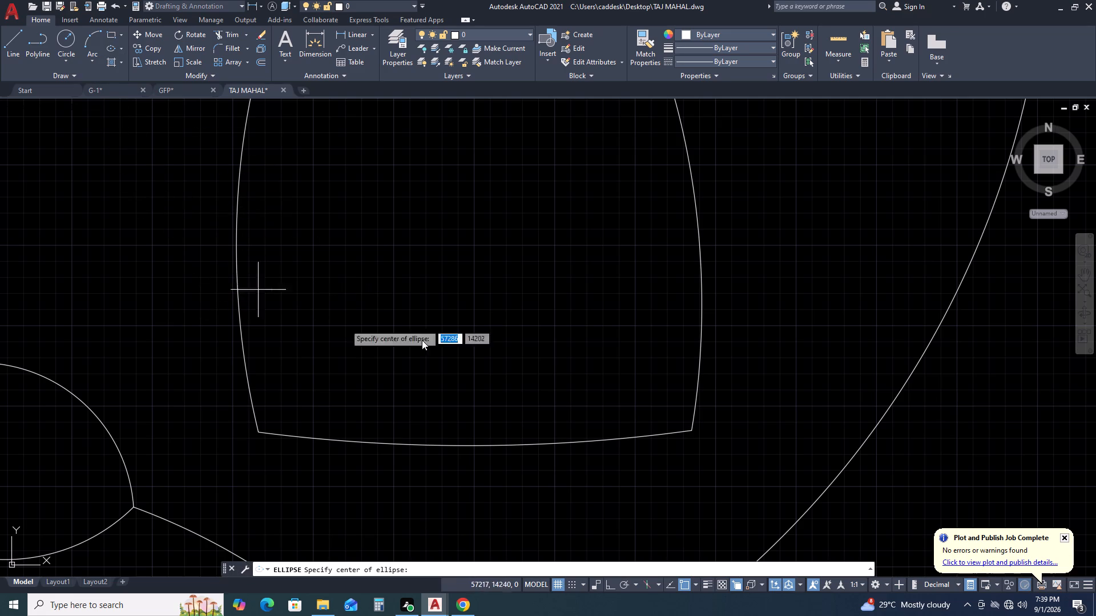
{"action": "left_click", "coordinate": [465, 217]}
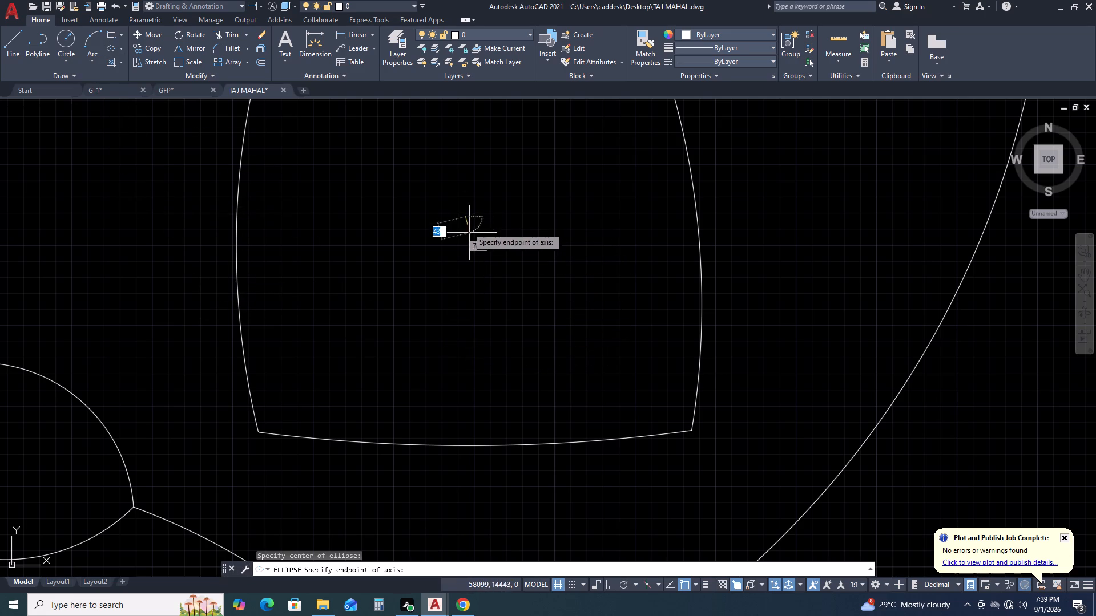
{"action": "left_click", "coordinate": [467, 320]}
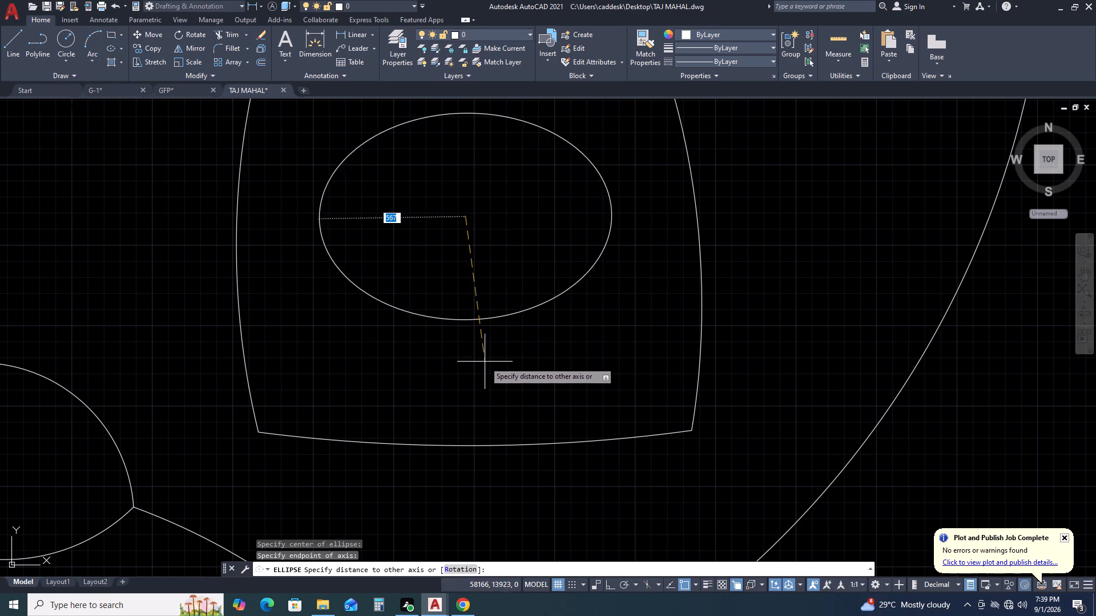
{"action": "left_click", "coordinate": [490, 378]}
Rotate the pupil ellipse about its centre until it stands nearly upright with its top tilted slightly left.
{"action": "left_click", "coordinate": [510, 302]}
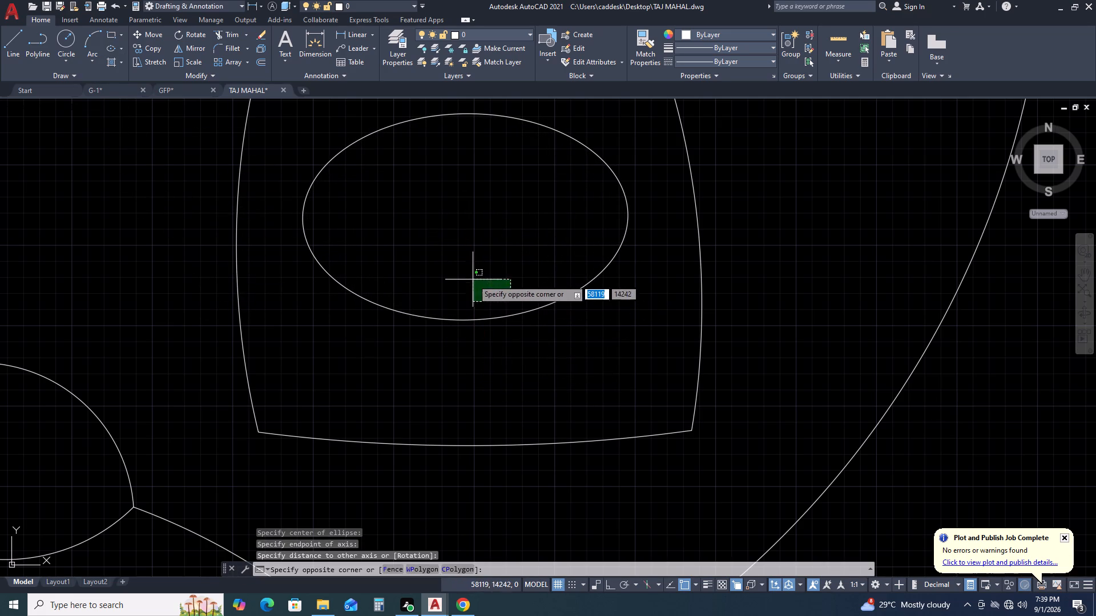
{"action": "left_click", "coordinate": [472, 279]}
{"action": "left_click", "coordinate": [392, 318]}
{"action": "left_click", "coordinate": [345, 283]}
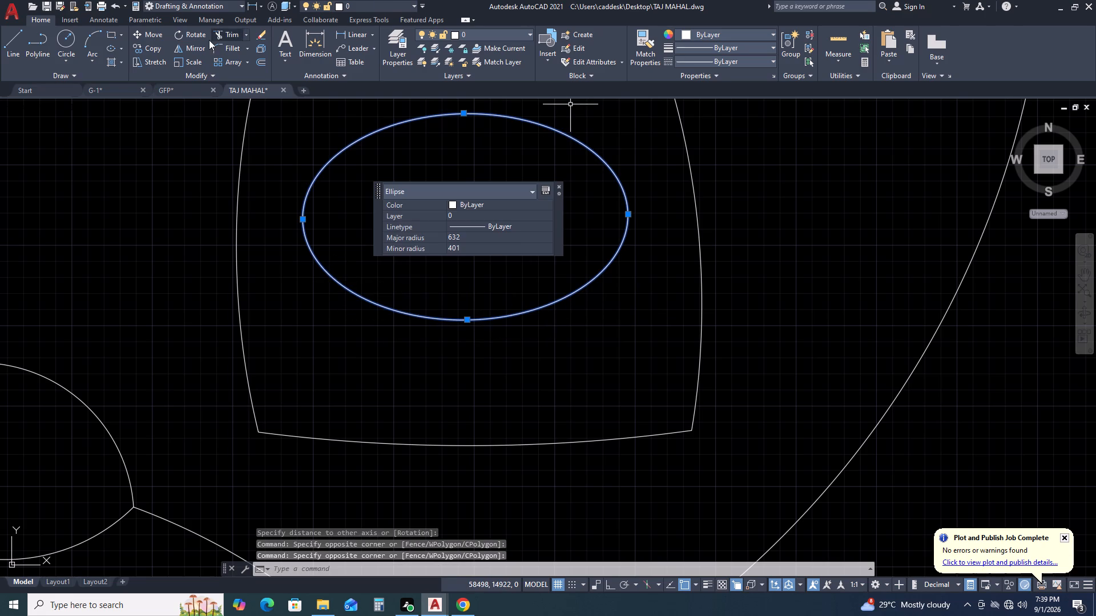
{"action": "left_click", "coordinate": [182, 34]}
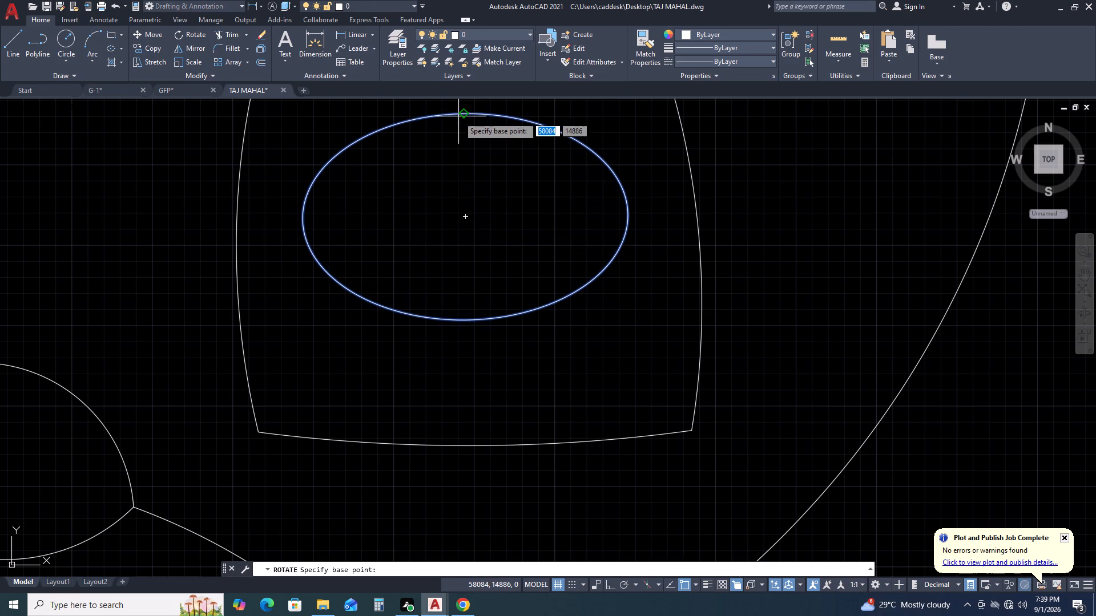
{"action": "scroll", "coordinate": [469, 211], "scroll_direction": "down", "scroll_amount": 1}
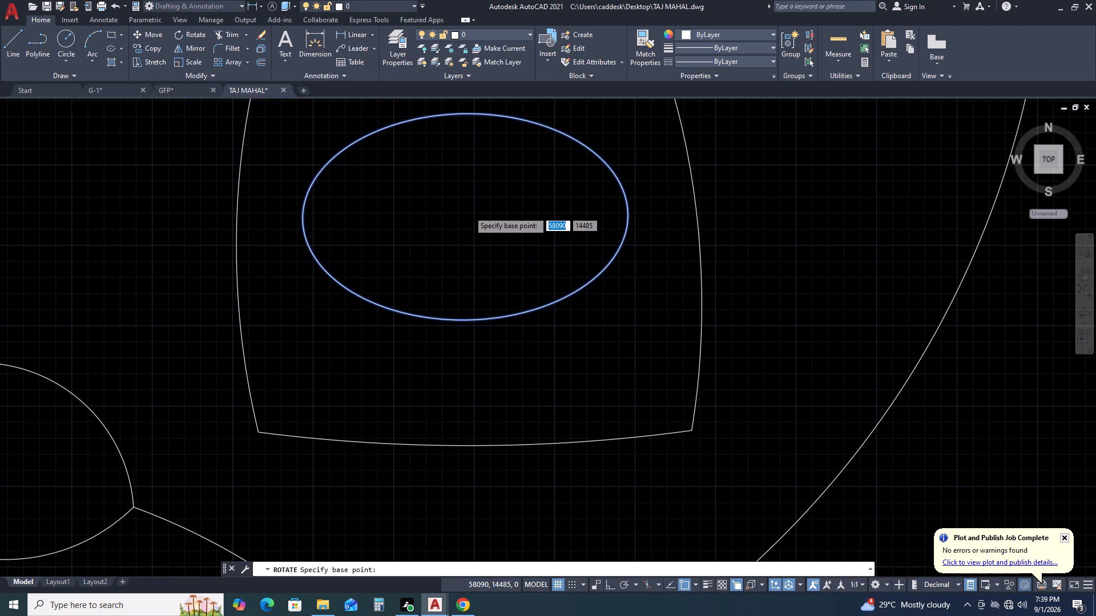
{"action": "scroll", "coordinate": [469, 211], "scroll_direction": "down", "scroll_amount": 1}
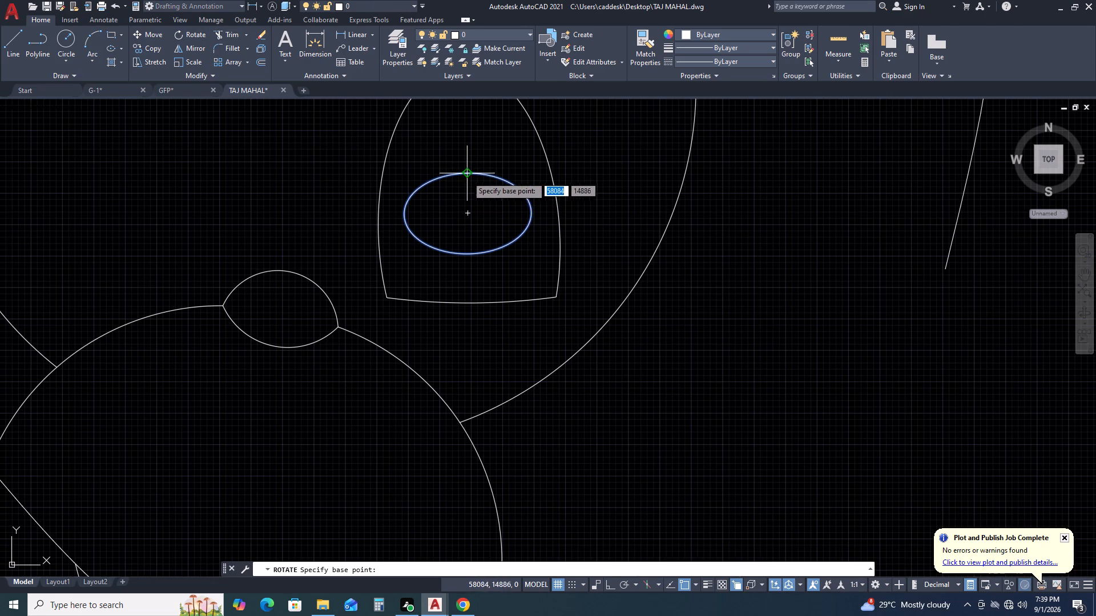
{"action": "left_click", "coordinate": [465, 214]}
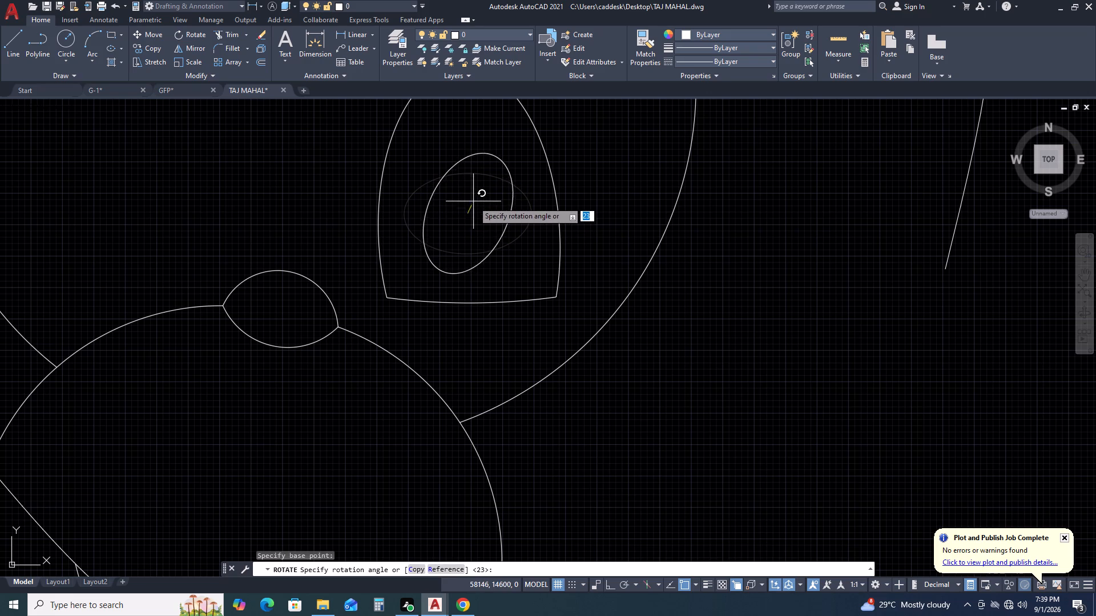
{"action": "left_click", "coordinate": [460, 164]}
Stretch the pupil ellipse's right quadrant point outward to widen its minor radius to about 493.
{"action": "scroll", "coordinate": [518, 211], "scroll_direction": "up", "scroll_amount": 1}
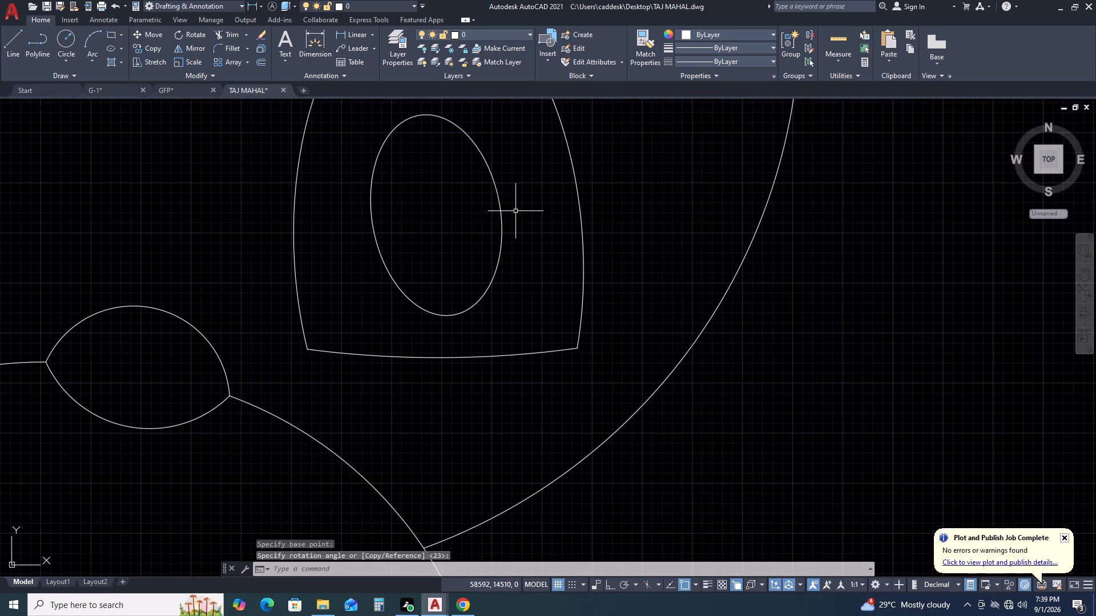
{"action": "left_click", "coordinate": [510, 211]}
{"action": "left_click", "coordinate": [474, 191]}
{"action": "middle_click_drag", "start_coordinate": [490, 234], "coordinate": [477, 296]}
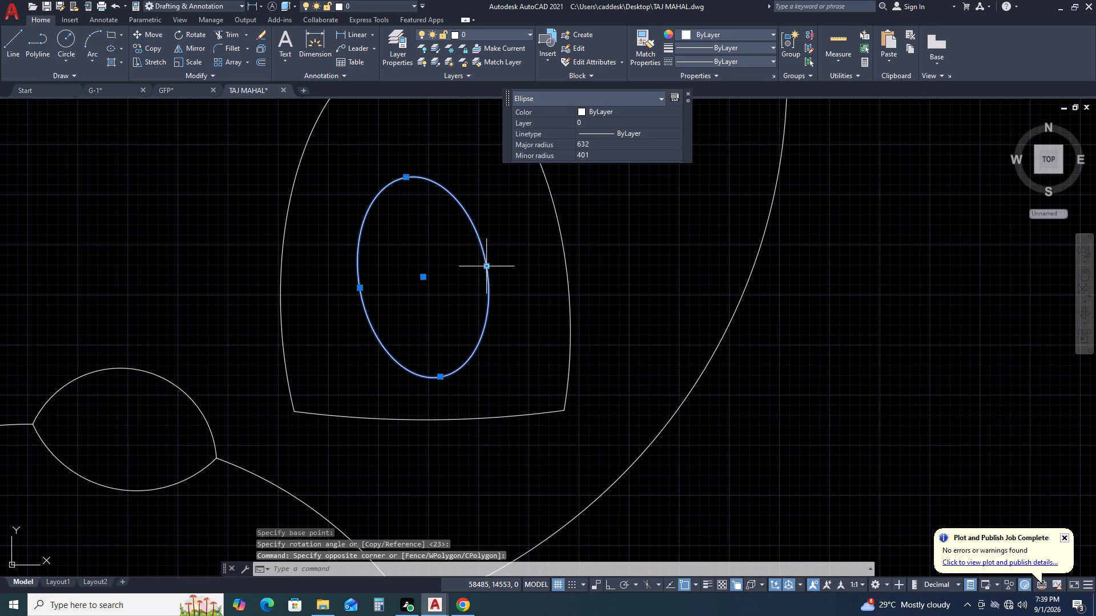
{"action": "left_click", "coordinate": [487, 267]}
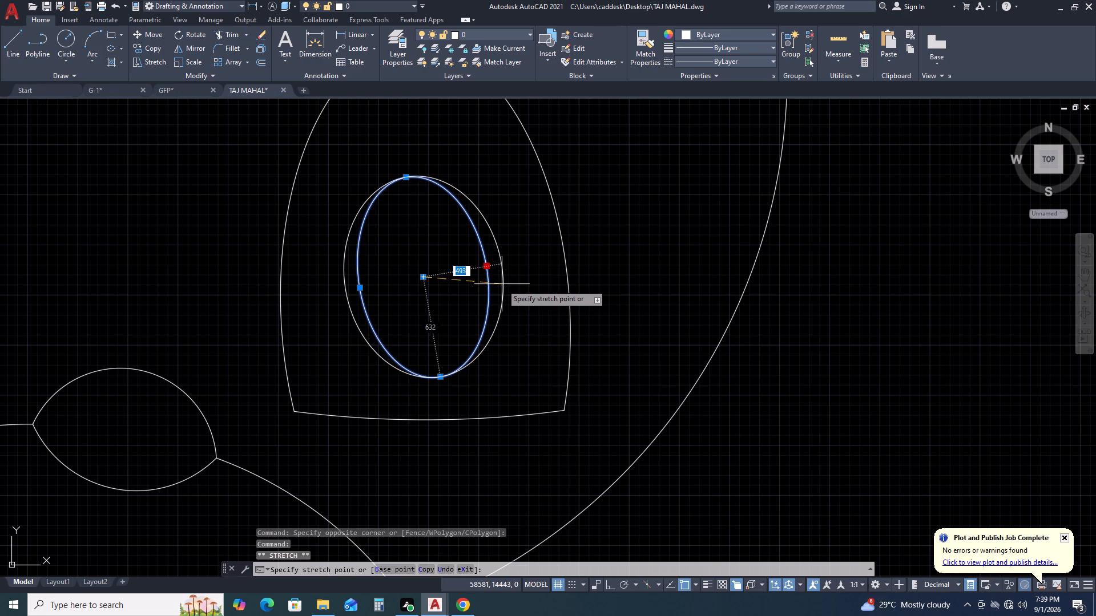
{"action": "left_click", "coordinate": [502, 284]}
{"action": "scroll", "coordinate": [505, 285], "scroll_direction": "down", "scroll_amount": 3}
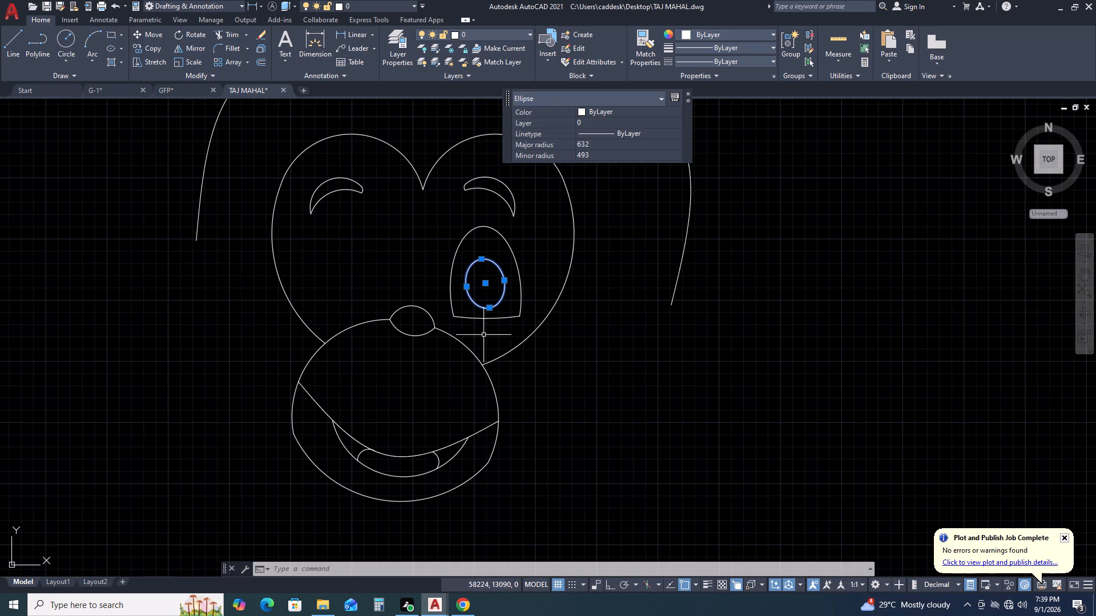
Draw a second ellipse centred on the pupil's bottom quadrant point, with radii of about 670 and 476.
{"action": "scroll", "coordinate": [503, 334], "scroll_direction": "up", "scroll_amount": 1}
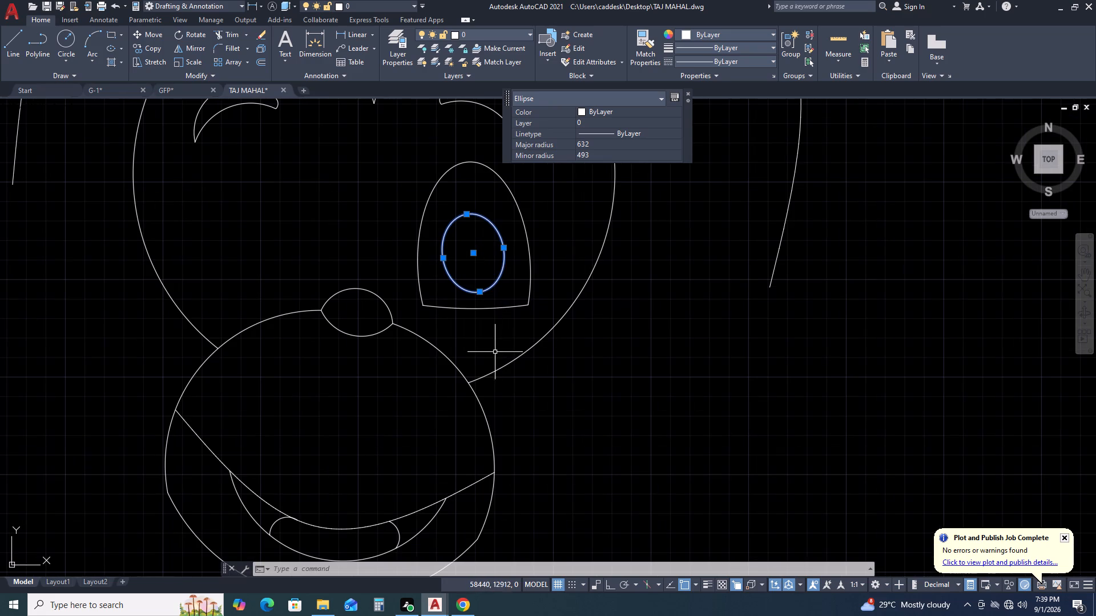
{"action": "scroll", "coordinate": [487, 350], "scroll_direction": "up", "scroll_amount": 1}
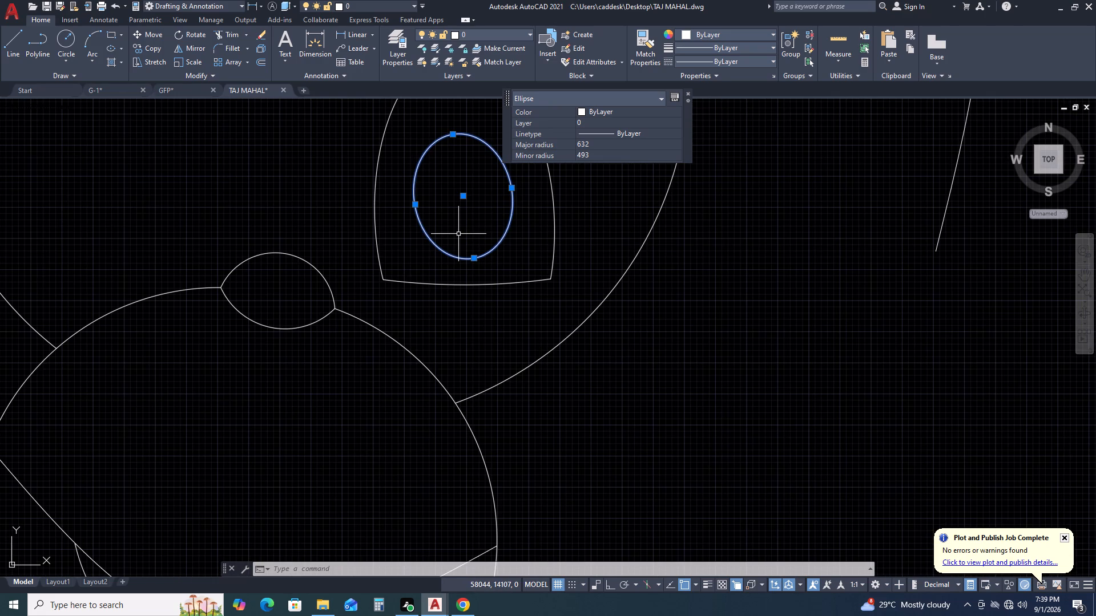
{"action": "key", "text": "c"}
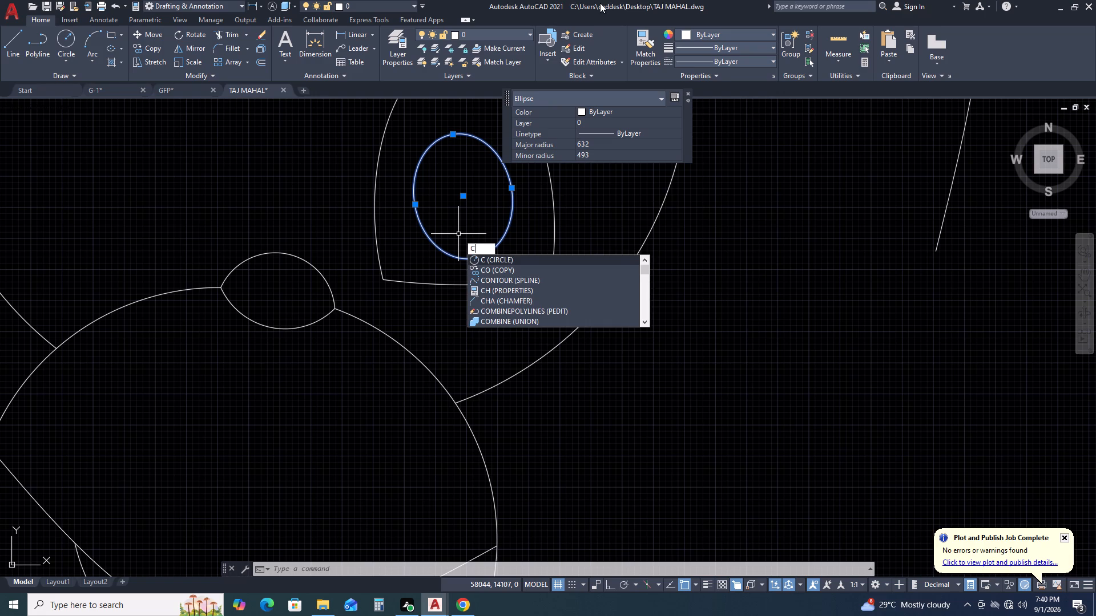
{"action": "key", "text": "Escape"}
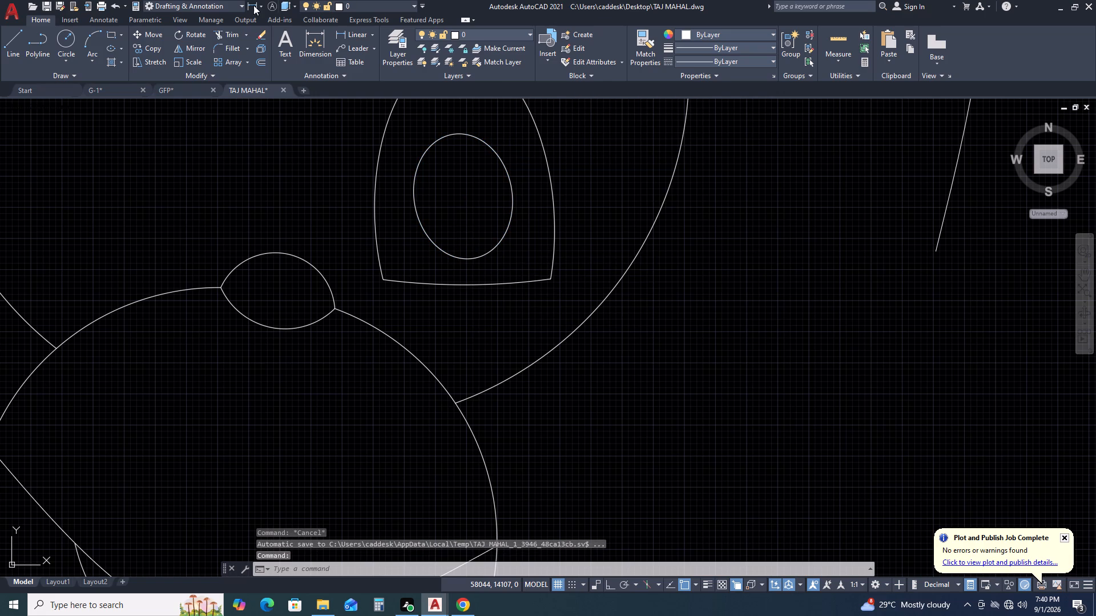
{"action": "left_click", "coordinate": [103, 46]}
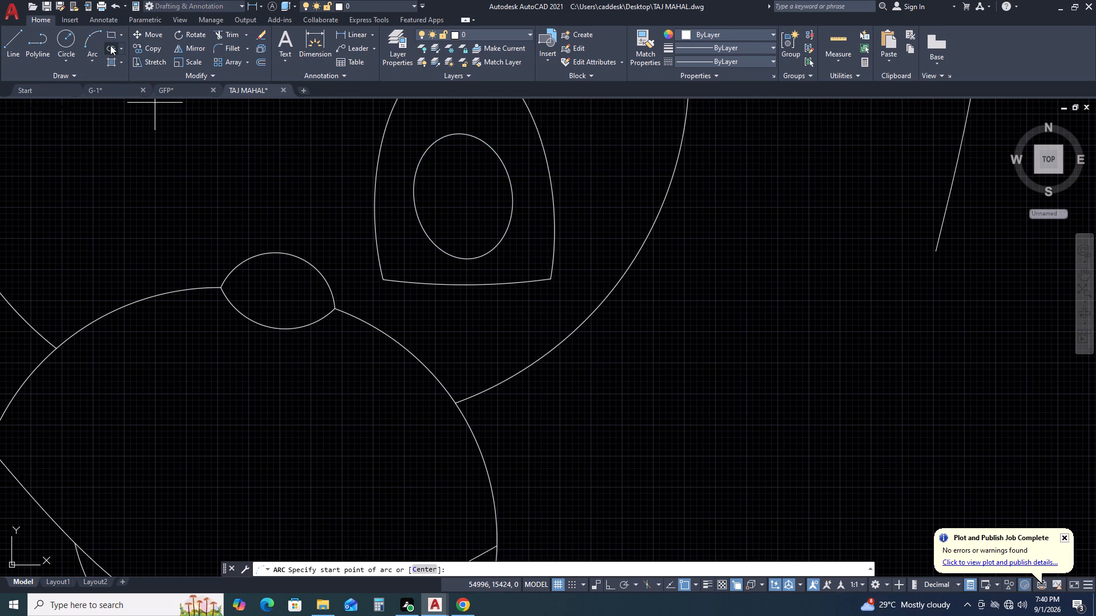
{"action": "left_click", "coordinate": [110, 45]}
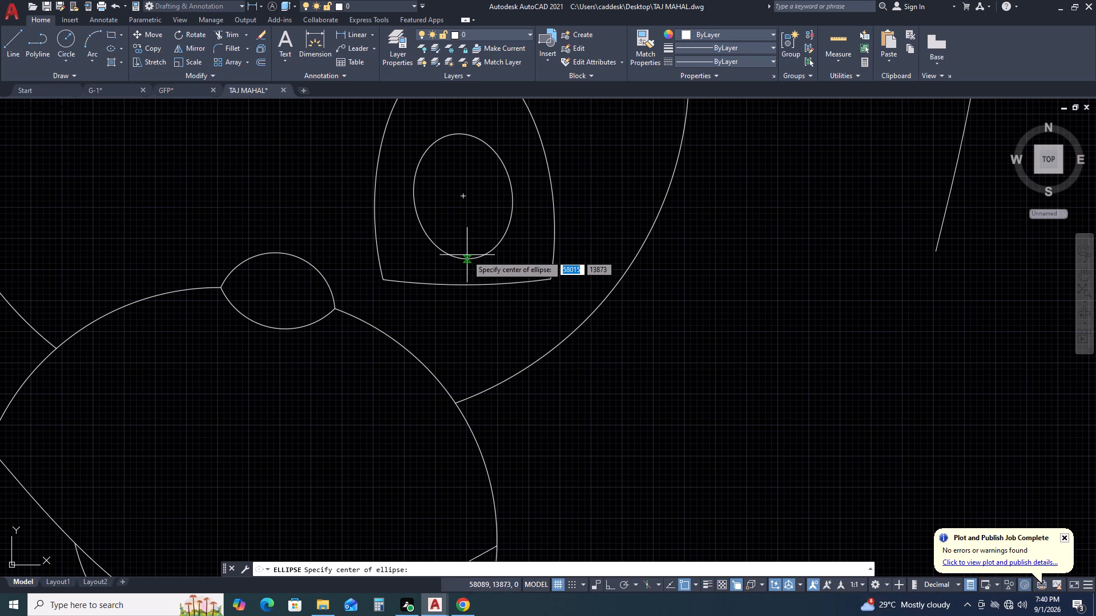
{"action": "left_click", "coordinate": [466, 258]}
{"action": "left_click", "coordinate": [482, 214]}
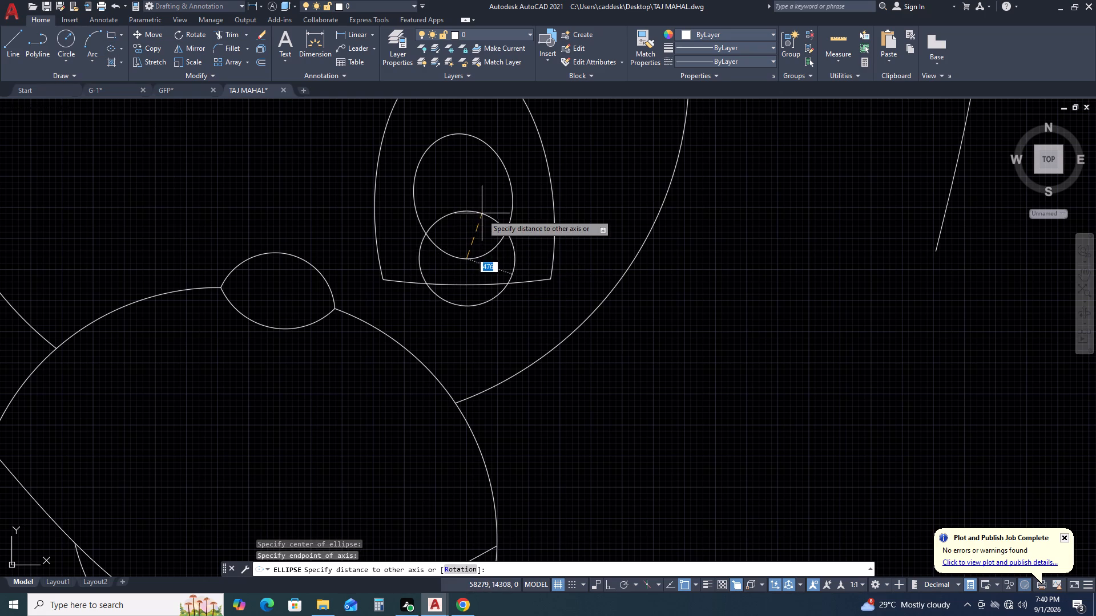
{"action": "left_click", "coordinate": [482, 194]}
Stretch the new ellipse's upper quadrant point upward to lengthen that radius to about 887.
{"action": "left_click", "coordinate": [484, 206]}
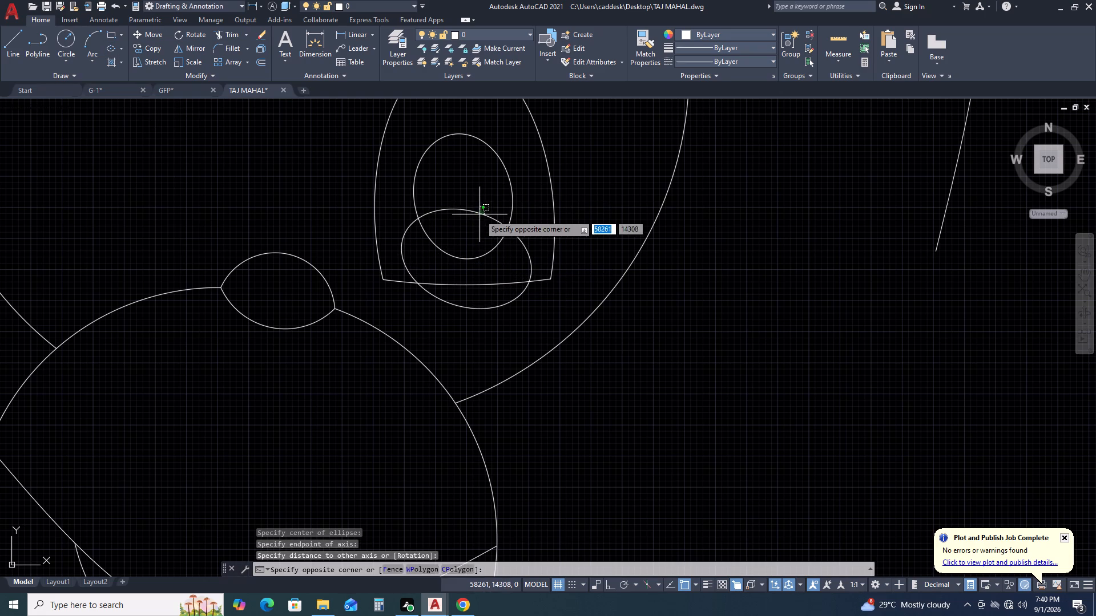
{"action": "left_click", "coordinate": [479, 214]}
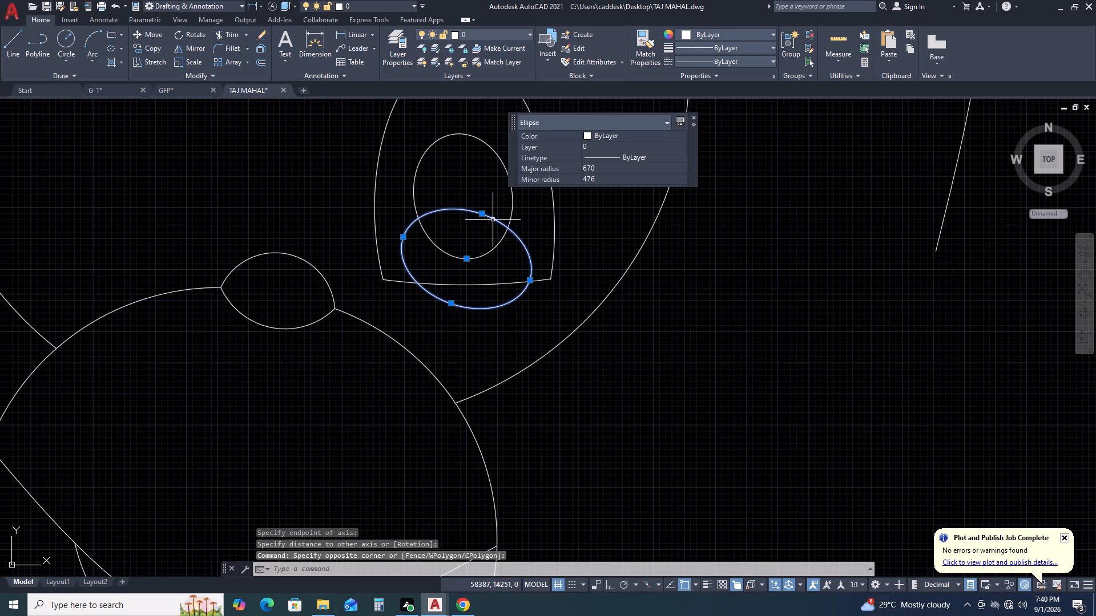
{"action": "left_click", "coordinate": [482, 213]}
{"action": "left_click", "coordinate": [477, 171]}
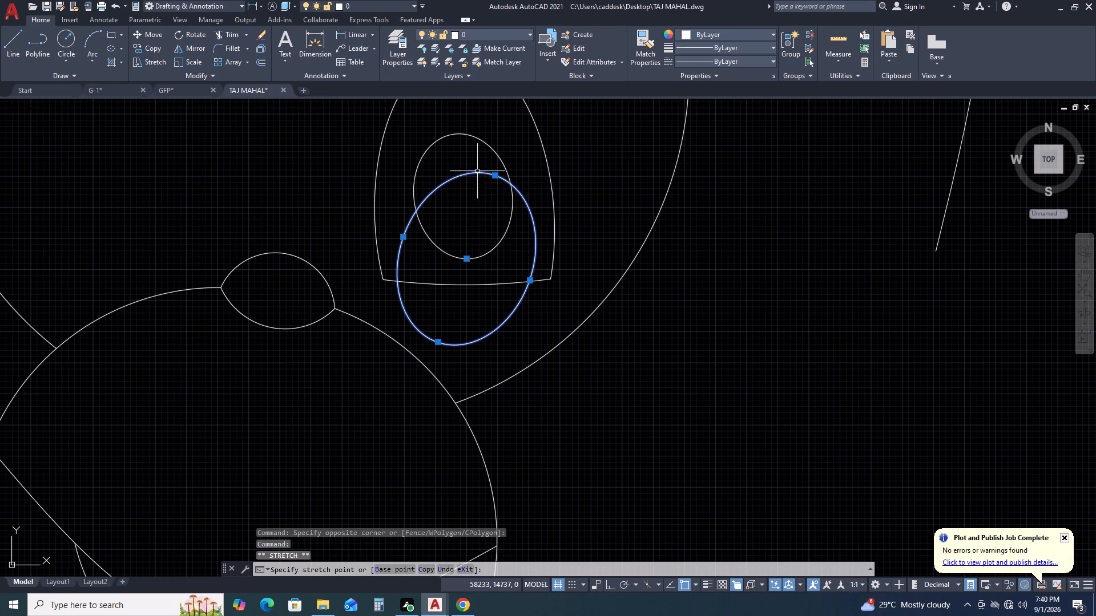
Rotate the new ellipse about its lower end by about 11 degrees counterclockwise, bringing it closer to upright.
{"action": "key", "text": "r"}
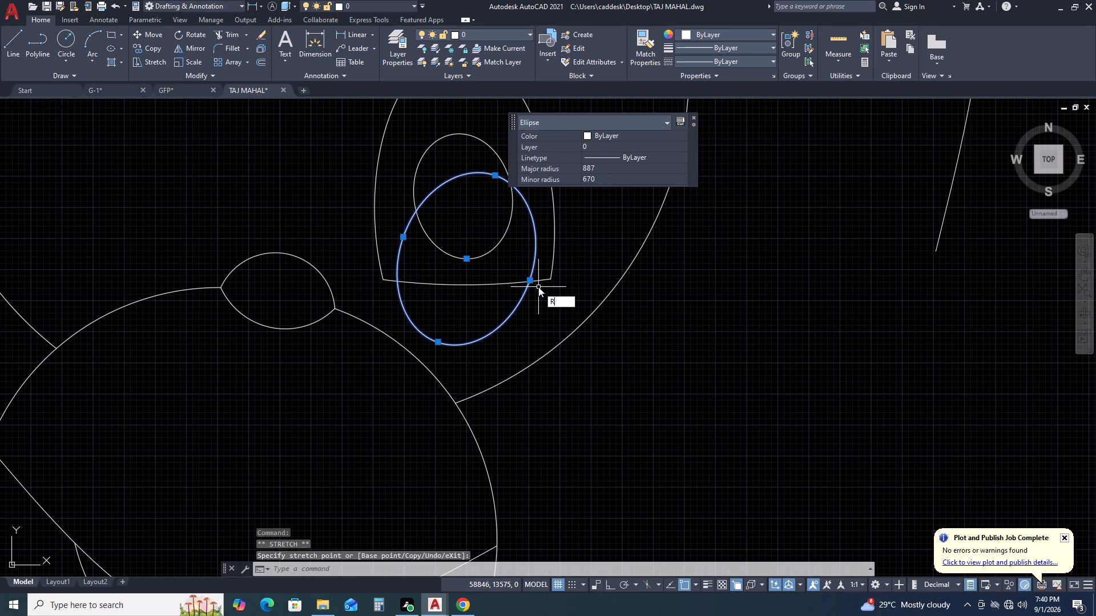
{"action": "type", "text": "O"}
{"action": "key", "text": "space"}
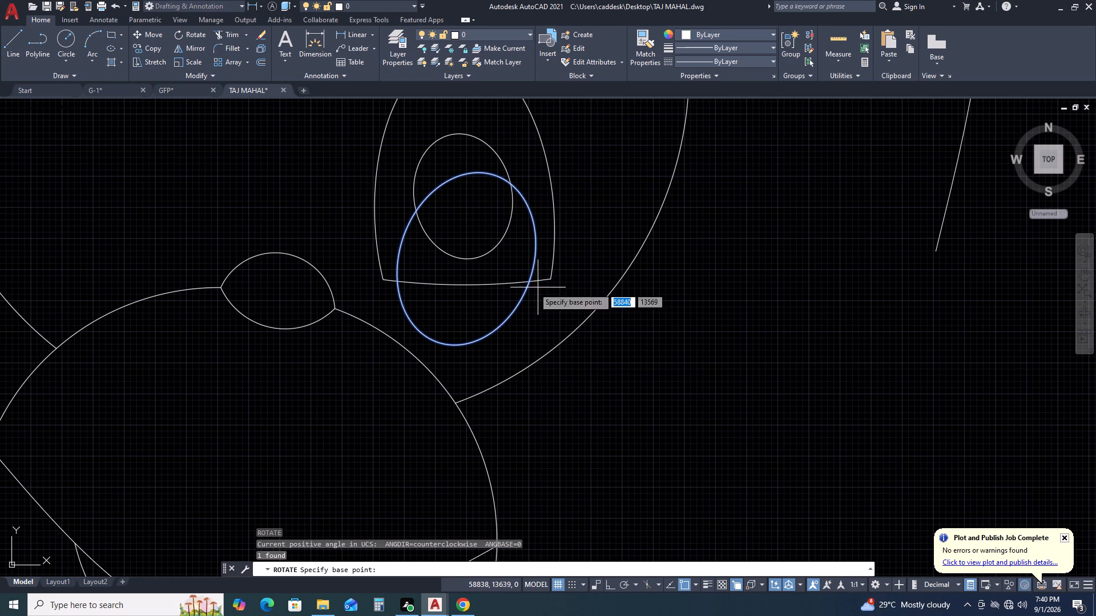
{"action": "left_click", "coordinate": [436, 343]}
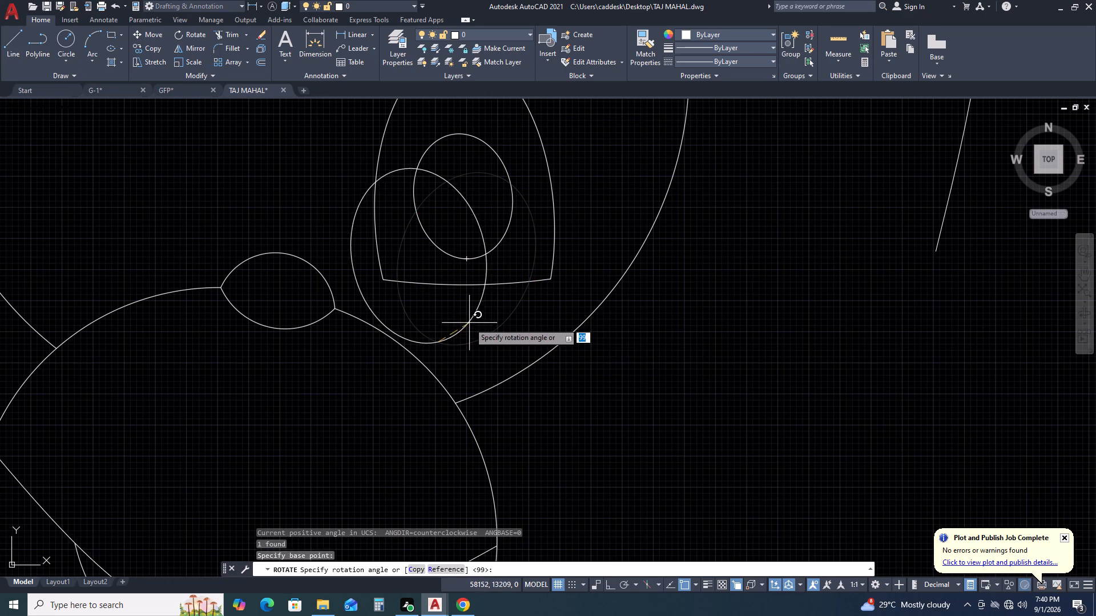
{"action": "scroll", "coordinate": [470, 308], "scroll_direction": "up", "scroll_amount": 3}
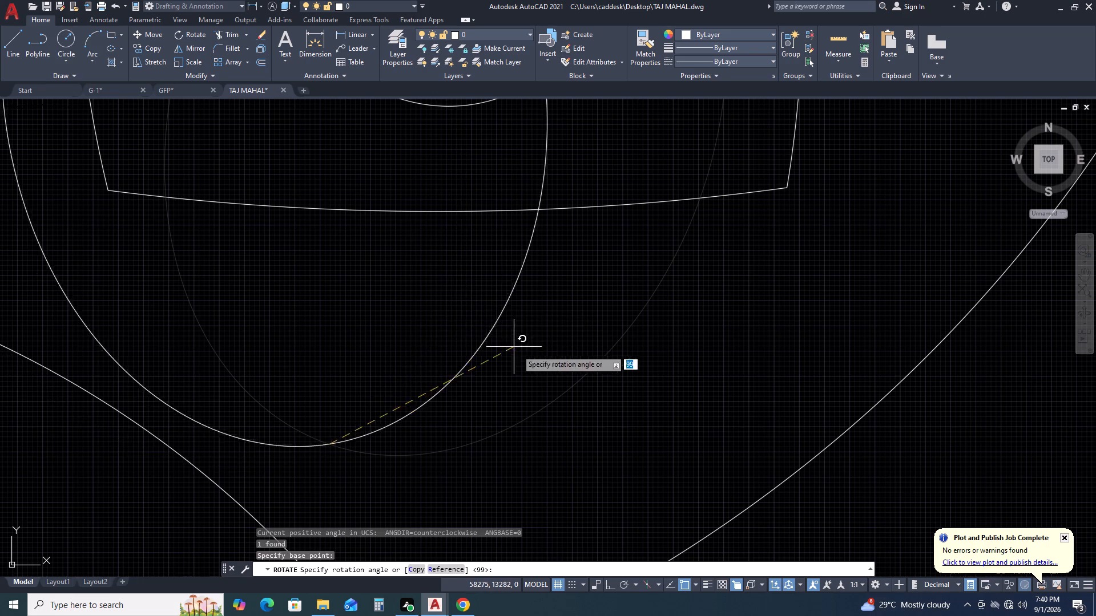
{"action": "scroll", "coordinate": [553, 382], "scroll_direction": "down", "scroll_amount": 3}
{"action": "left_click", "coordinate": [549, 379]}
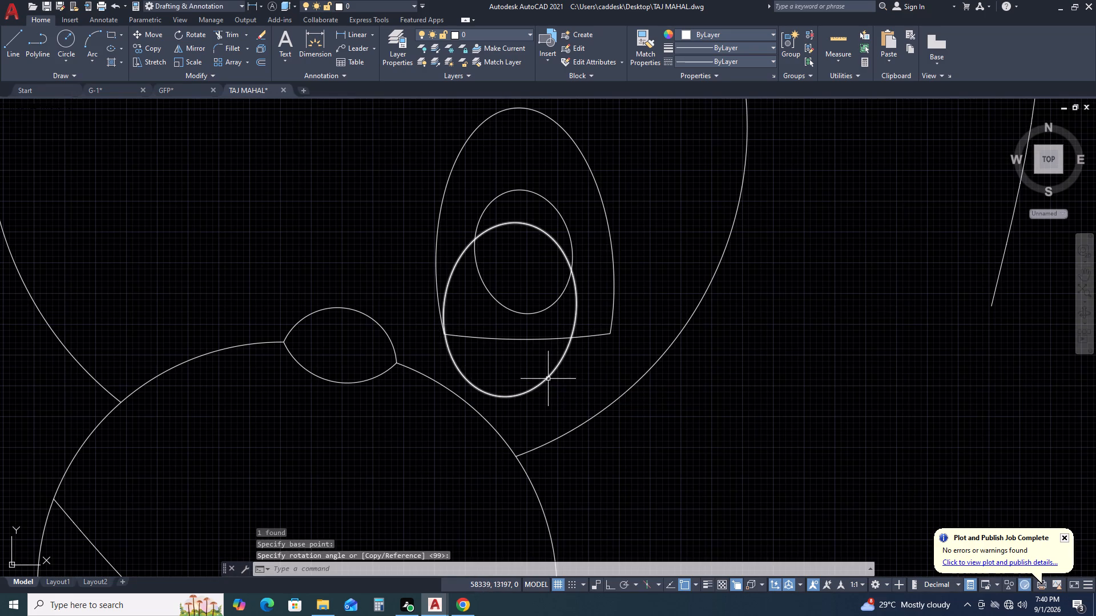
Scale the new ellipse down from its top point to radii of about 418 and 316.
{"action": "left_click", "coordinate": [551, 381]}
{"action": "left_click", "coordinate": [530, 381]}
{"action": "type", "text": "SC"}
{"action": "key", "text": "space"}
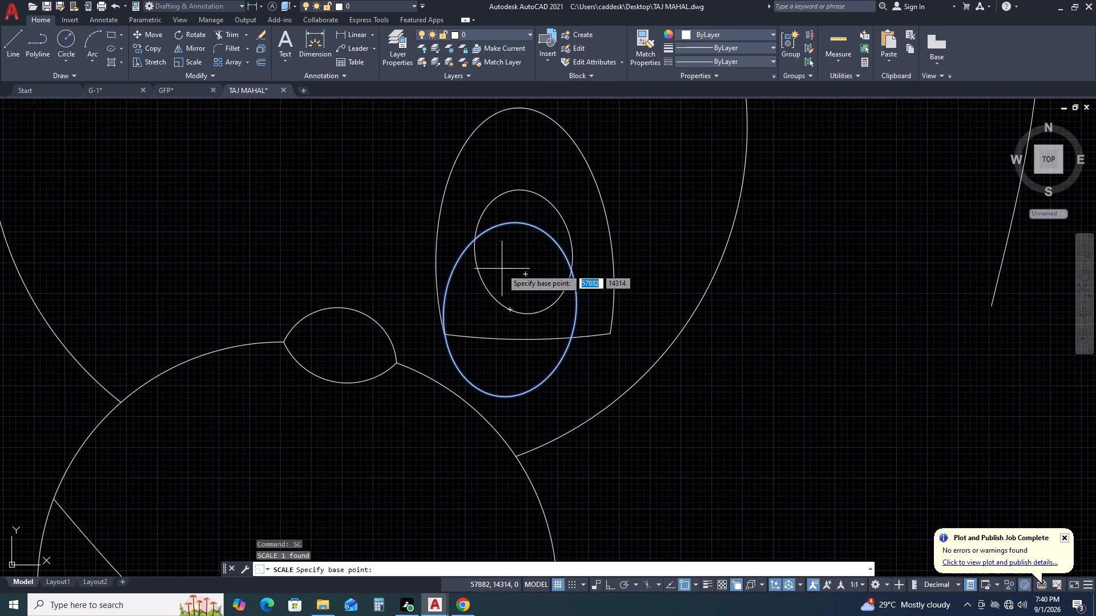
{"action": "left_click", "coordinate": [524, 222]}
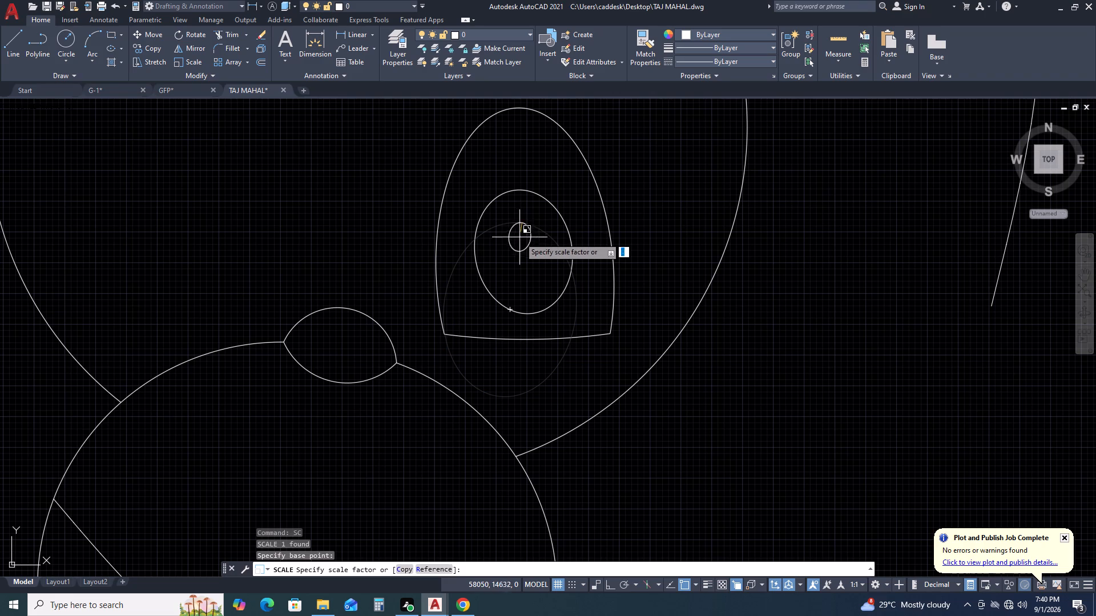
{"action": "left_click", "coordinate": [522, 264]}
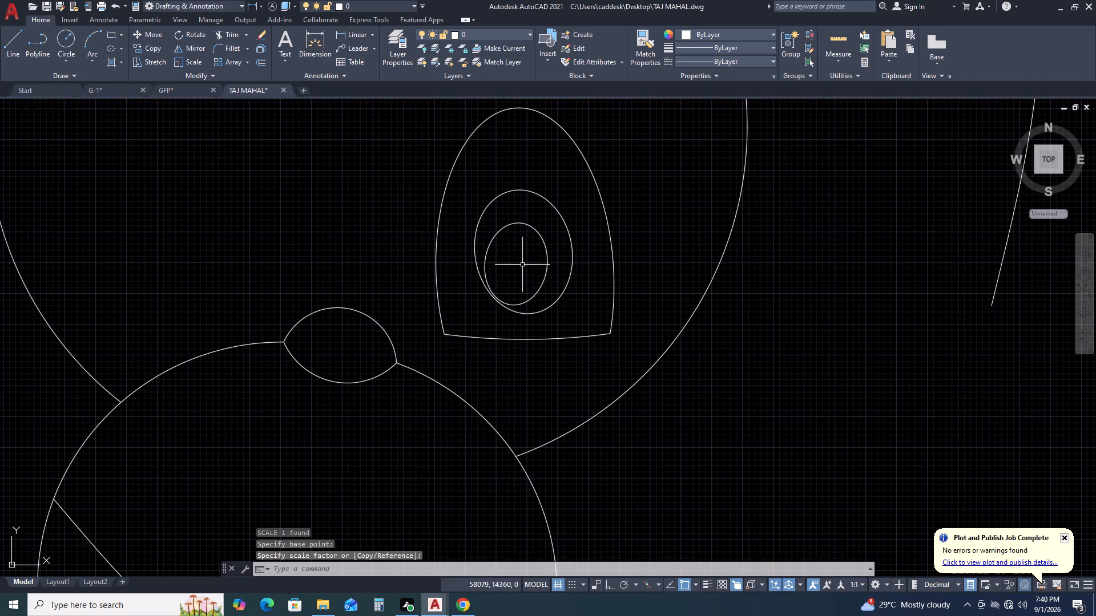
Rotate the small inner ellipse counterclockwise about its bottom point until its top tilts slightly left like the pupil.
{"action": "middle_click_drag", "start_coordinate": [571, 273], "coordinate": [502, 281]}
{"action": "left_click", "coordinate": [478, 296]}
{"action": "left_click", "coordinate": [462, 288]}
{"action": "middle_click_drag", "start_coordinate": [478, 301], "coordinate": [497, 353]}
{"action": "scroll", "coordinate": [502, 364], "scroll_direction": "down", "scroll_amount": 2}
{"action": "left_click", "coordinate": [183, 37]}
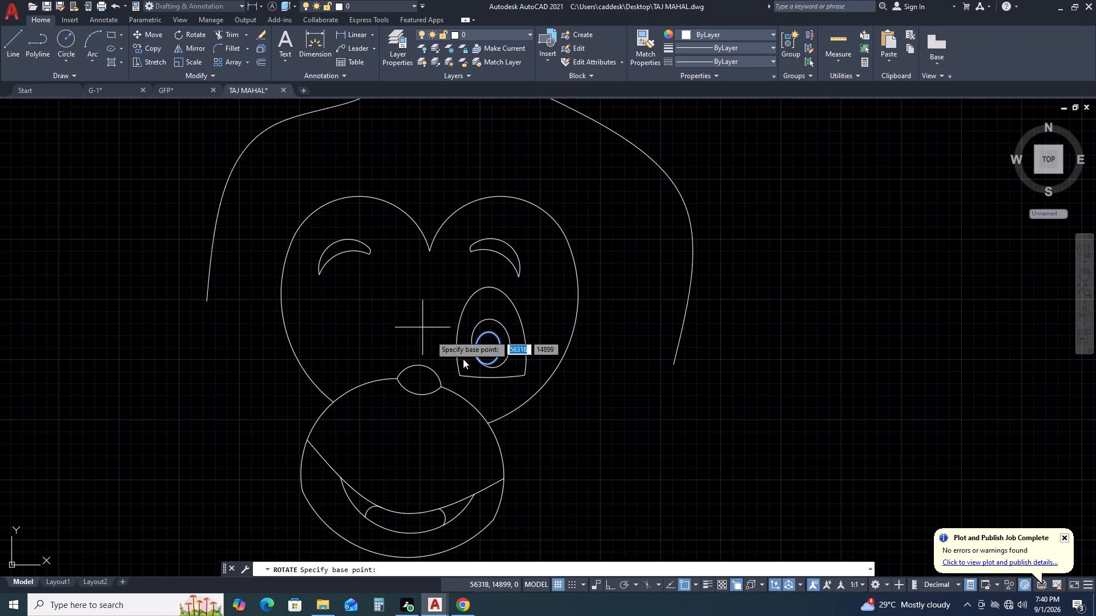
{"action": "scroll", "coordinate": [479, 390], "scroll_direction": "up", "scroll_amount": 2}
{"action": "scroll", "coordinate": [479, 319], "scroll_direction": "up", "scroll_amount": 1}
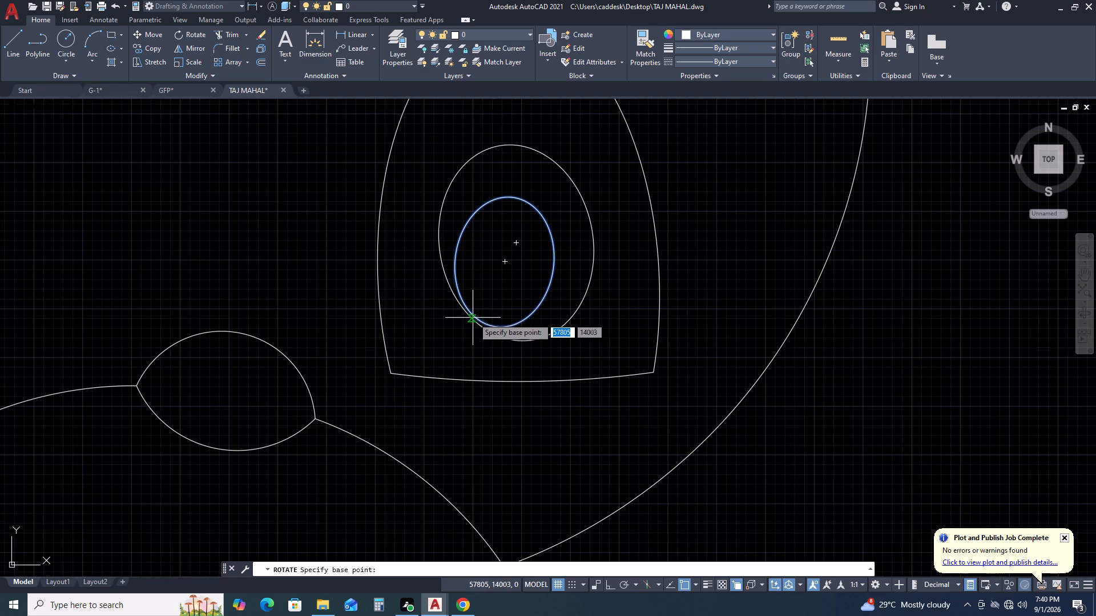
{"action": "left_click", "coordinate": [493, 326]}
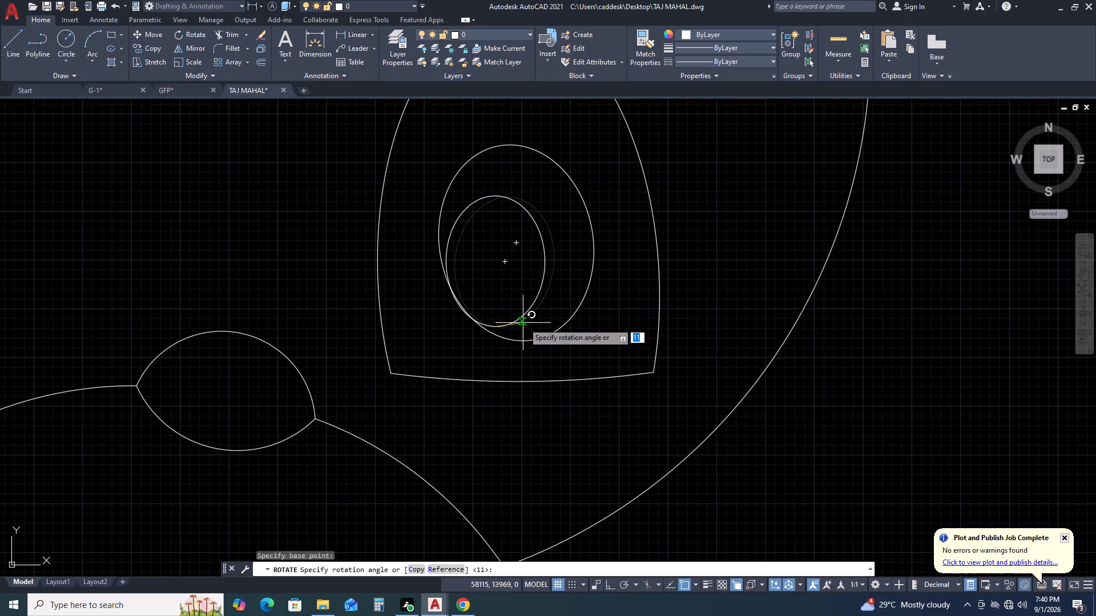
{"action": "left_click", "coordinate": [523, 314]}
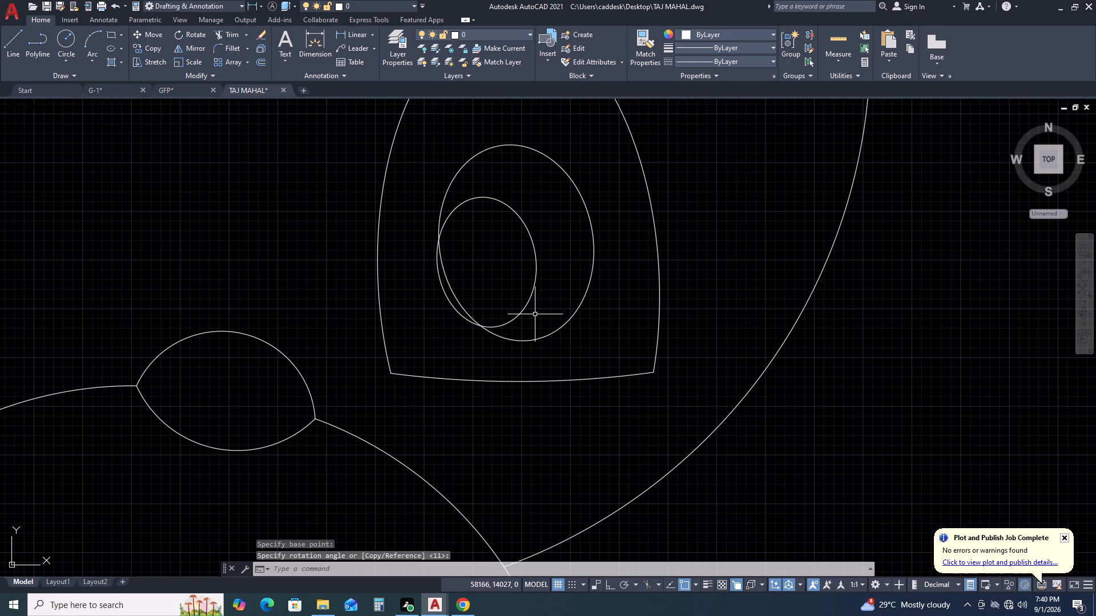
Move the small inner ellipse by its bottom quadrant point onto the bottom of the pupil ellipse.
{"action": "left_click", "coordinate": [538, 318]}
{"action": "left_click", "coordinate": [522, 305]}
{"action": "left_click", "coordinate": [147, 25]}
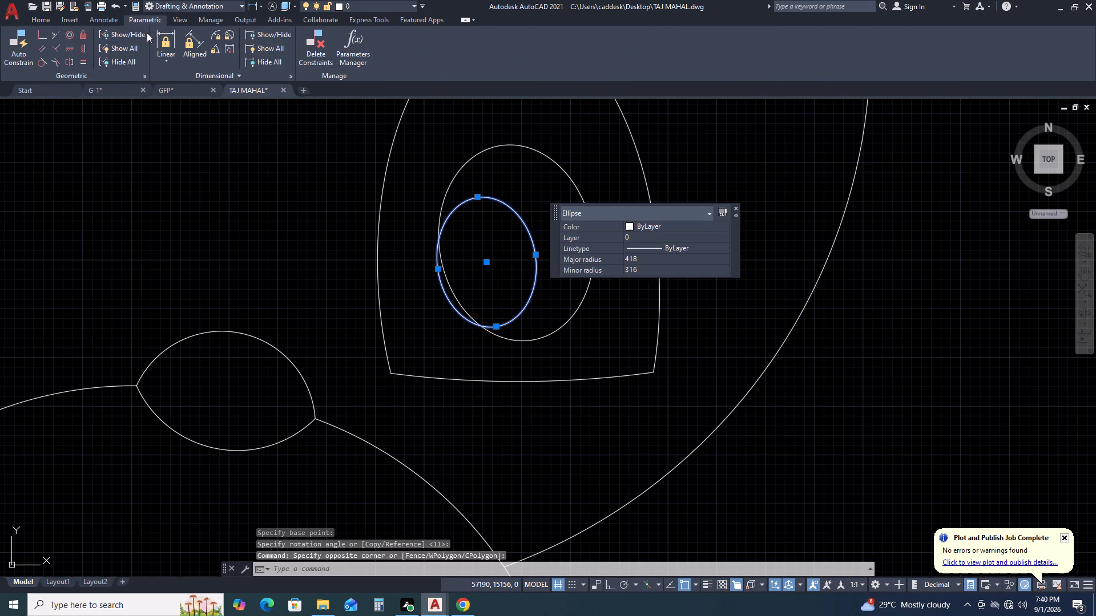
{"action": "left_click", "coordinate": [35, 15]}
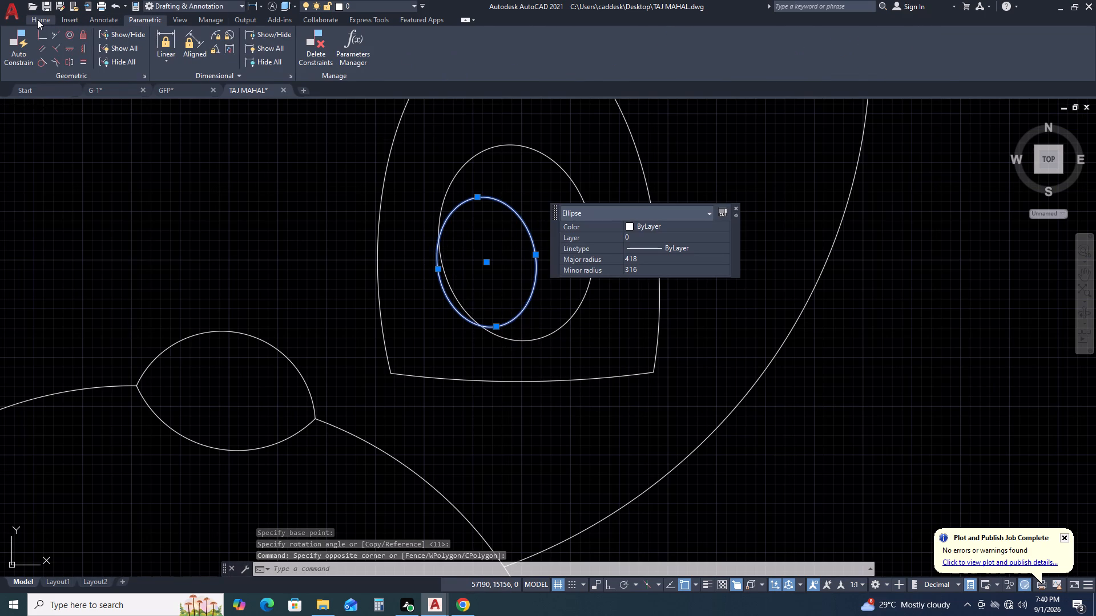
{"action": "left_click", "coordinate": [37, 19]}
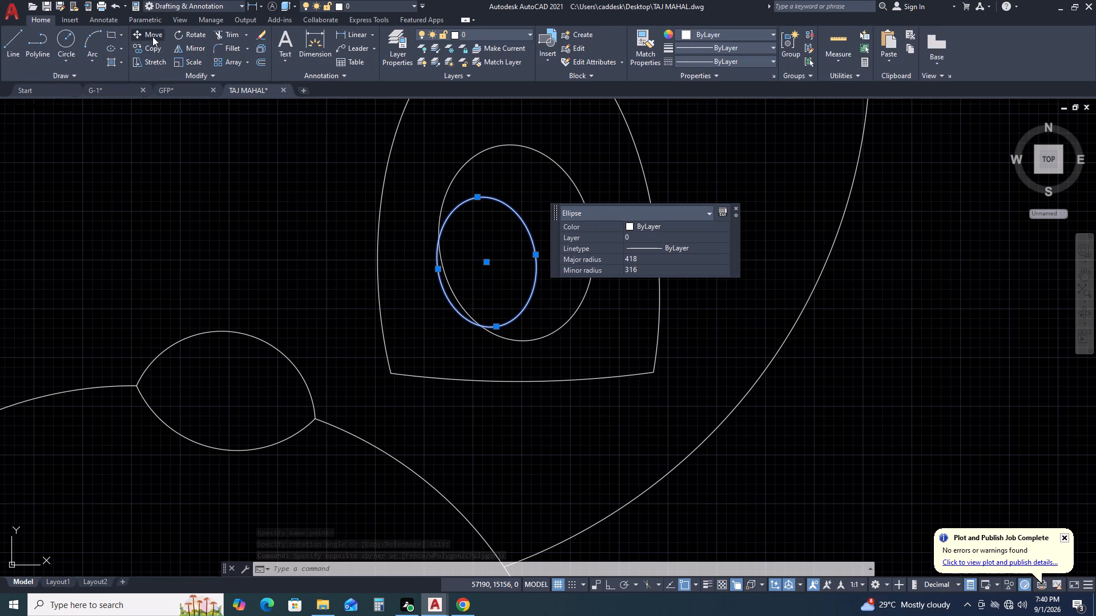
{"action": "left_click", "coordinate": [152, 37]}
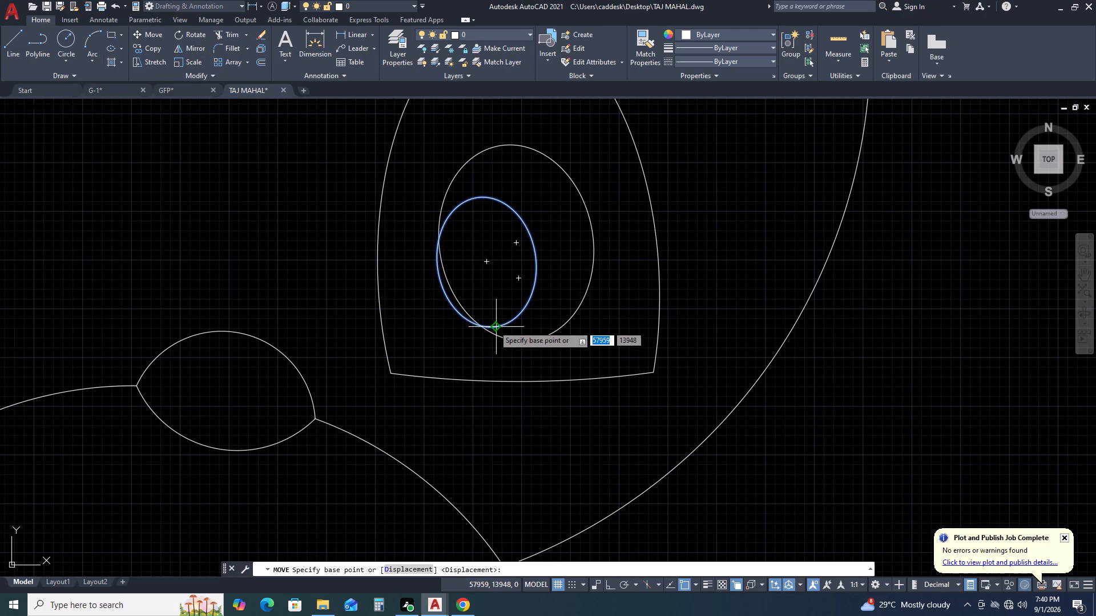
{"action": "left_click", "coordinate": [495, 326]}
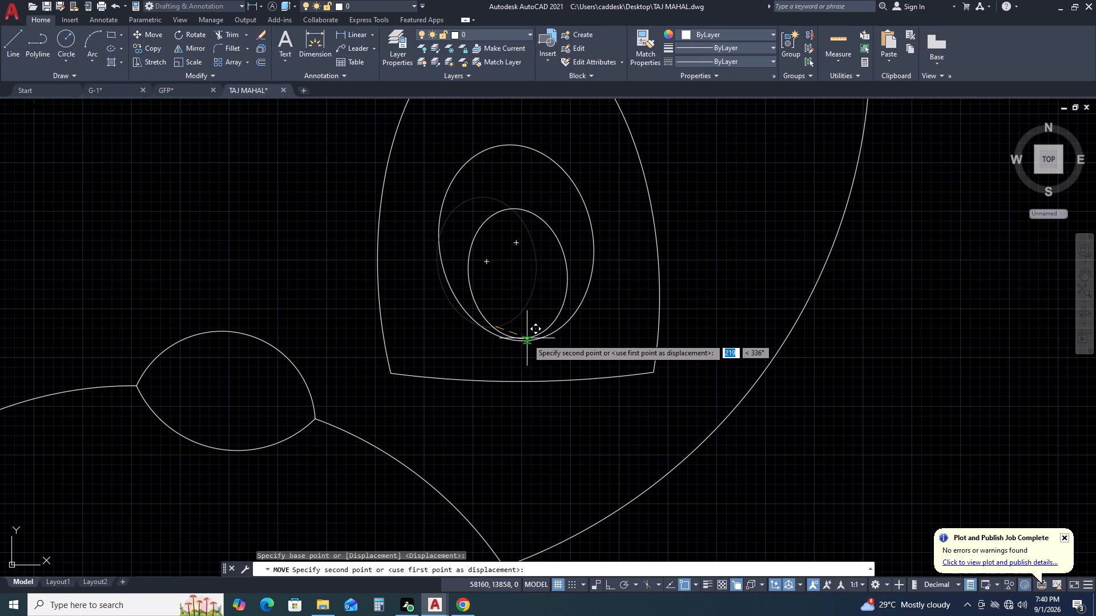
{"action": "left_click", "coordinate": [526, 338]}
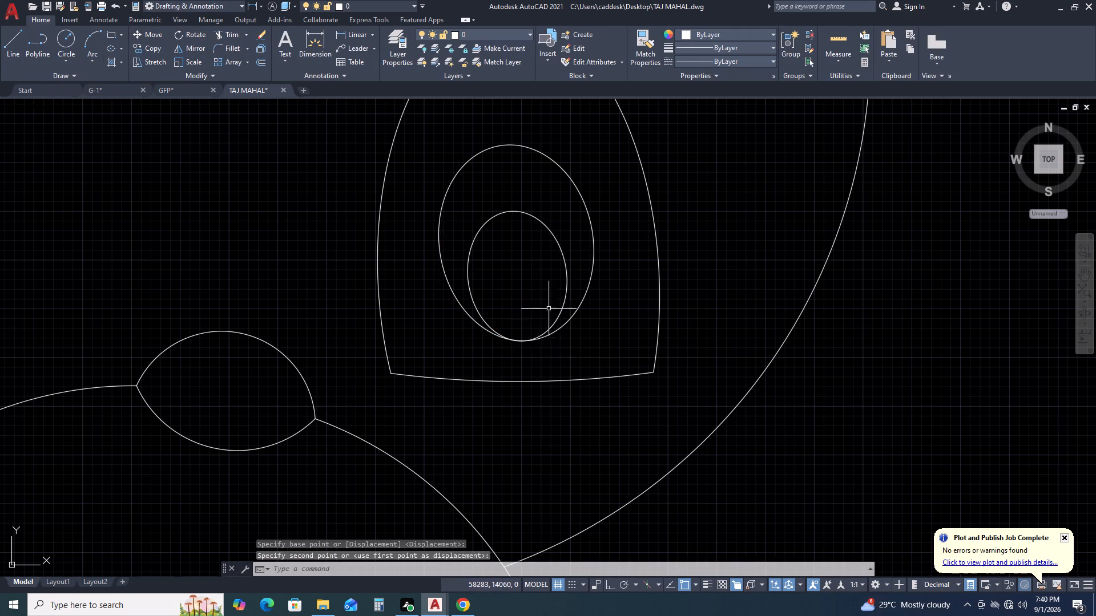
Stretch the midpoint of the eye's bottom arc downward to deepen its curve to a radius of about 1996.
{"action": "scroll", "coordinate": [560, 305], "scroll_direction": "down", "scroll_amount": 3}
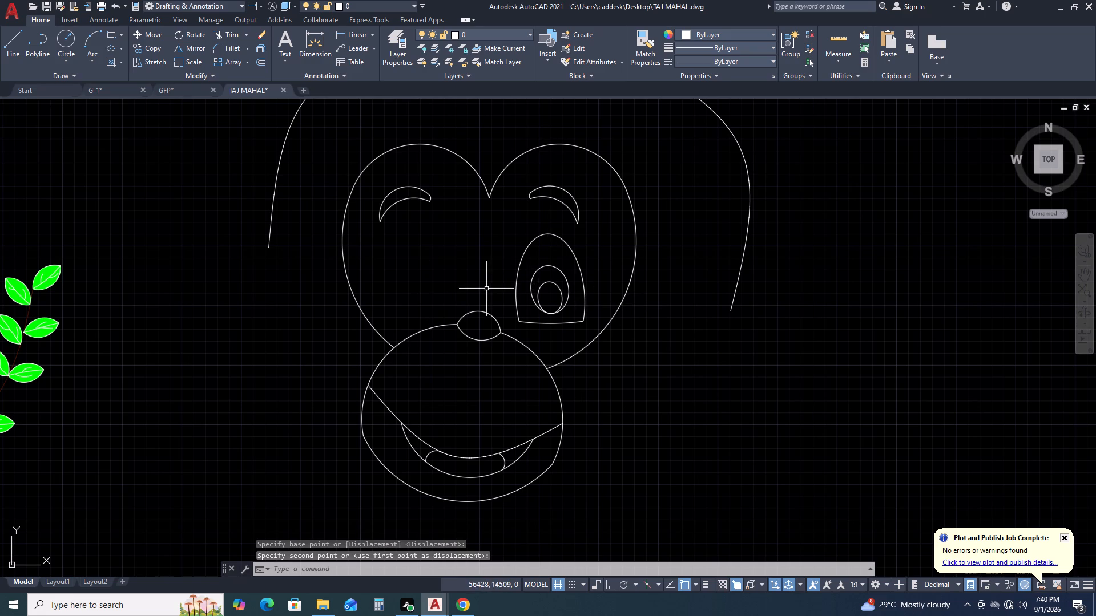
{"action": "scroll", "coordinate": [579, 328], "scroll_direction": "up", "scroll_amount": 2}
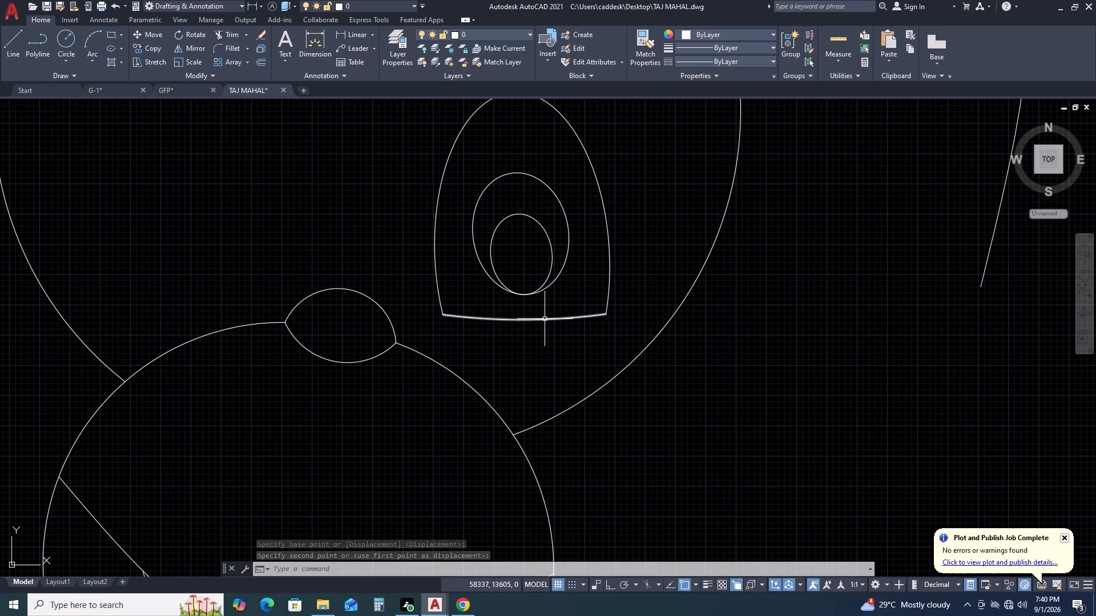
{"action": "left_click", "coordinate": [545, 319]}
{"action": "scroll", "coordinate": [530, 321], "scroll_direction": "up", "scroll_amount": 1}
{"action": "left_click", "coordinate": [521, 319]}
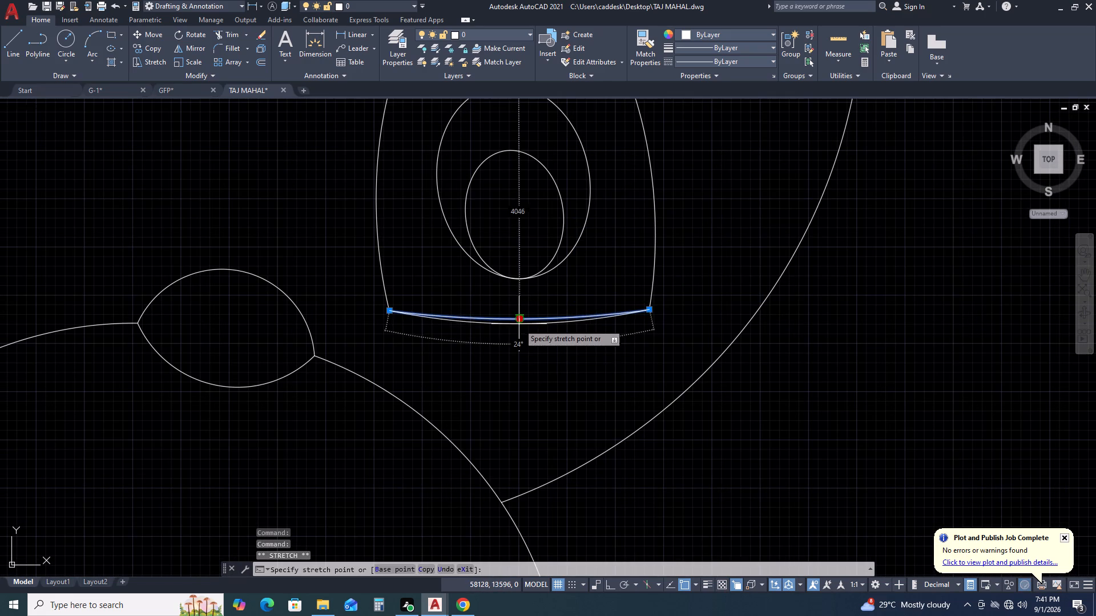
{"action": "left_click", "coordinate": [519, 324]}
{"action": "scroll", "coordinate": [517, 325], "scroll_direction": "down", "scroll_amount": 2}
{"action": "left_click", "coordinate": [517, 322]}
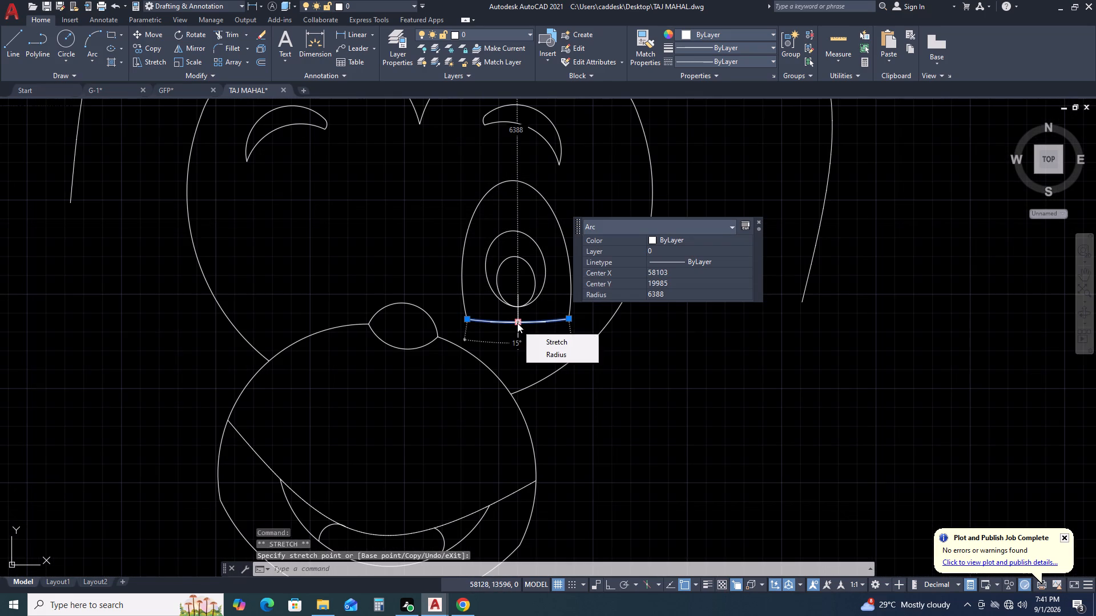
{"action": "left_click", "coordinate": [518, 321]}
{"action": "left_click", "coordinate": [518, 323]}
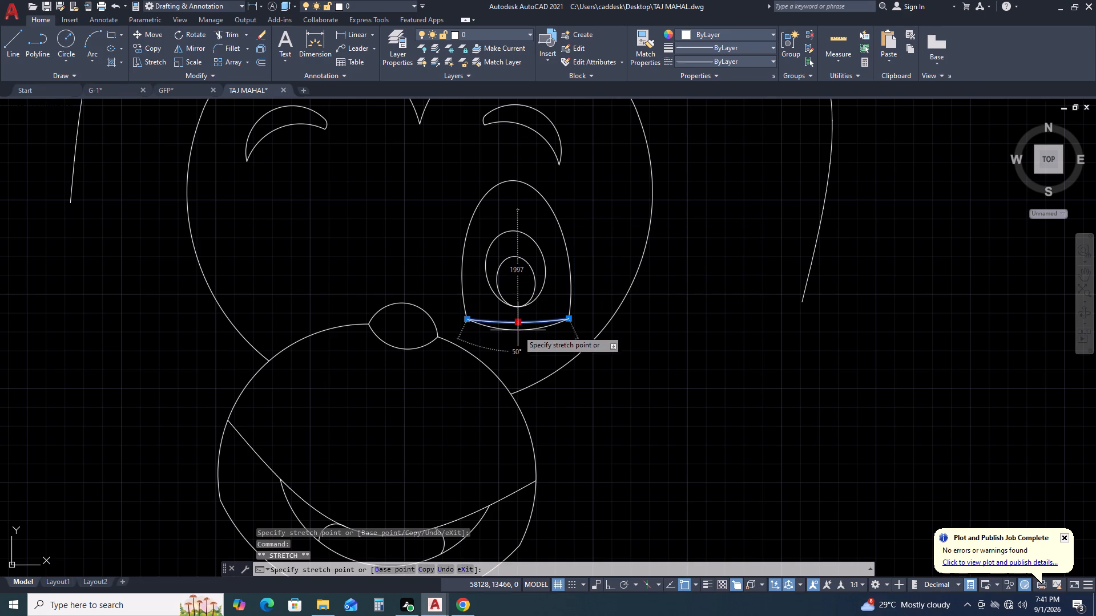
{"action": "left_click", "coordinate": [518, 330]}
{"action": "scroll", "coordinate": [479, 313], "scroll_direction": "down", "scroll_amount": 1}
{"action": "middle_click_drag", "start_coordinate": [536, 281], "coordinate": [509, 293]}
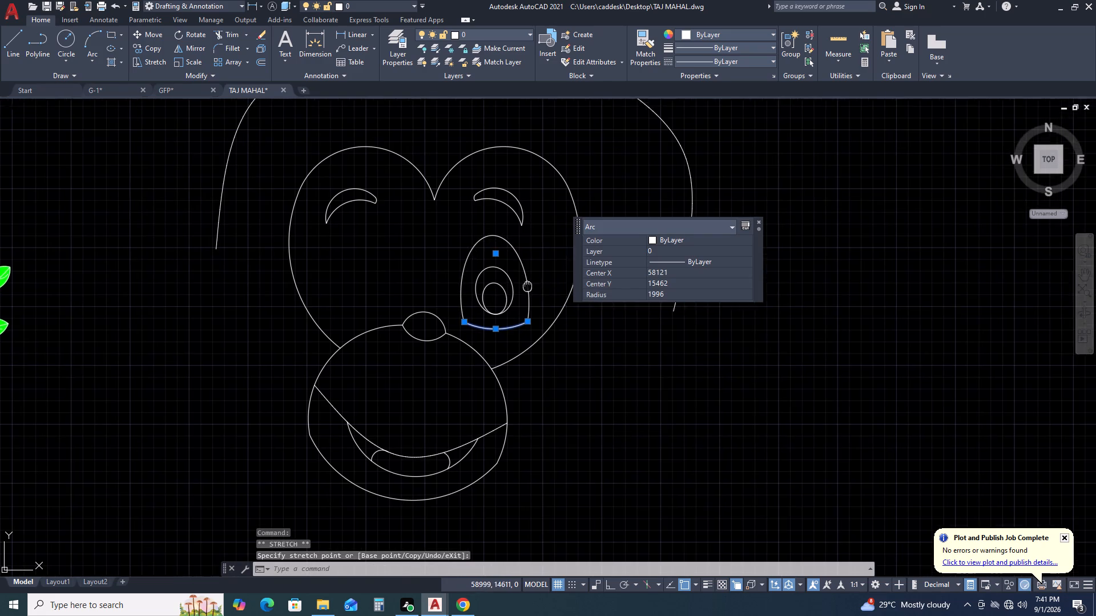
{"action": "middle_click_drag", "start_coordinate": [509, 293], "coordinate": [494, 297]}
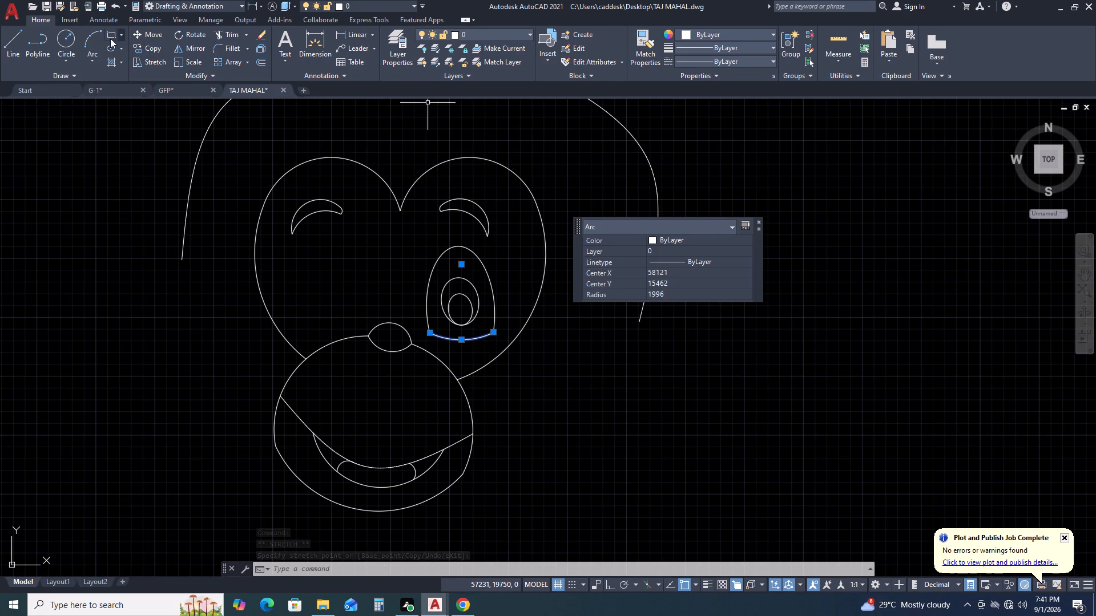
Draw a three-point arc across the upper part of the finished eye, just inside the top of its outline.
{"action": "left_click", "coordinate": [86, 43]}
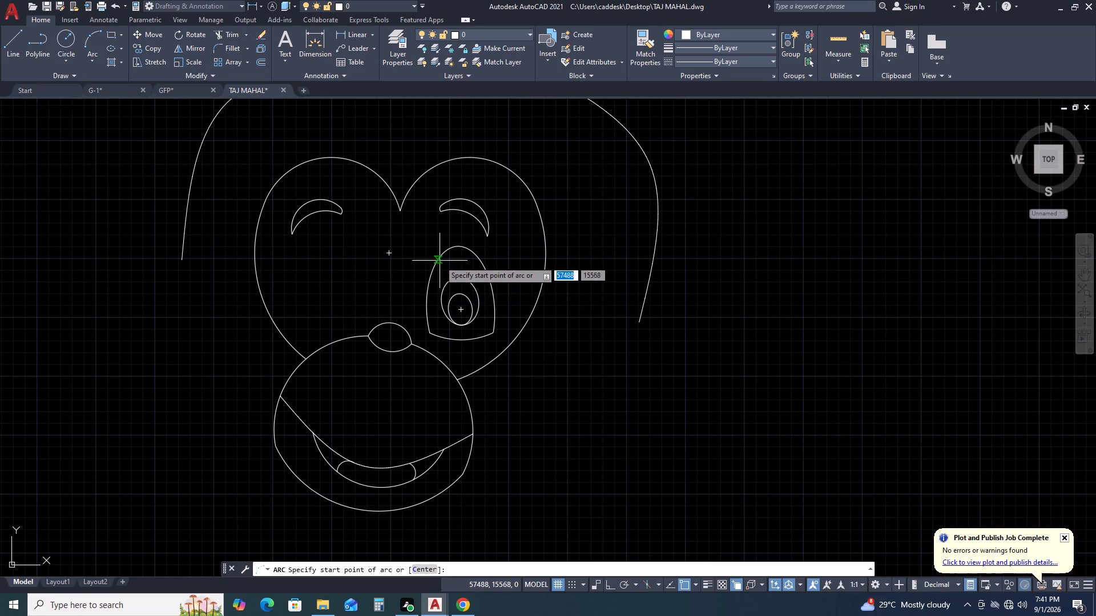
{"action": "left_click", "coordinate": [433, 265]}
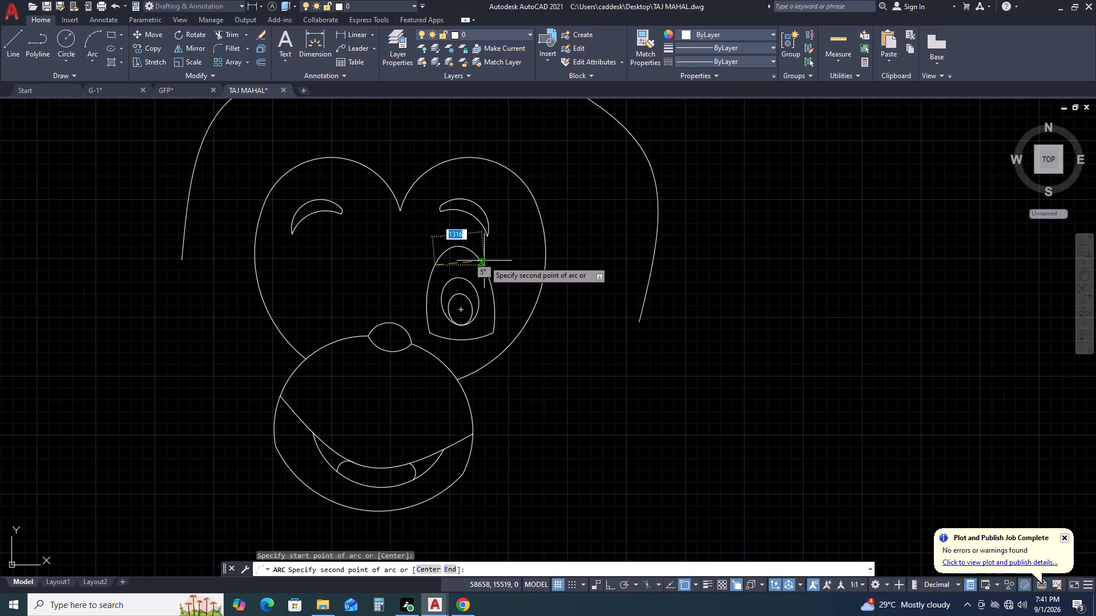
{"action": "left_click", "coordinate": [484, 261]}
{"action": "scroll", "coordinate": [483, 261], "scroll_direction": "up", "scroll_amount": 1}
{"action": "left_click", "coordinate": [485, 268]}
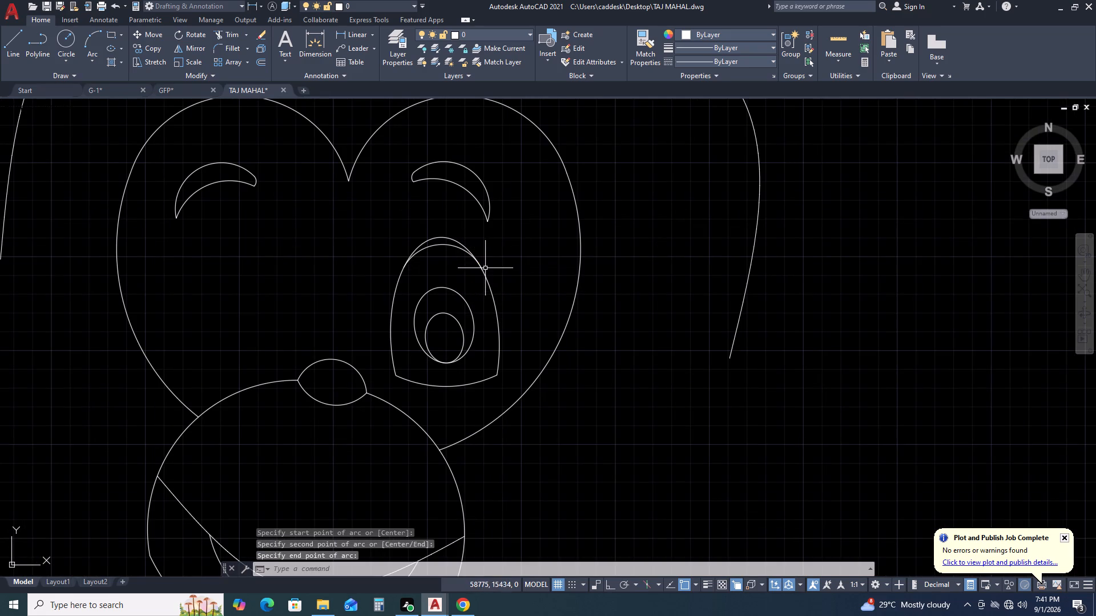
{"action": "left_click", "coordinate": [445, 247]}
{"action": "left_click", "coordinate": [437, 262]}
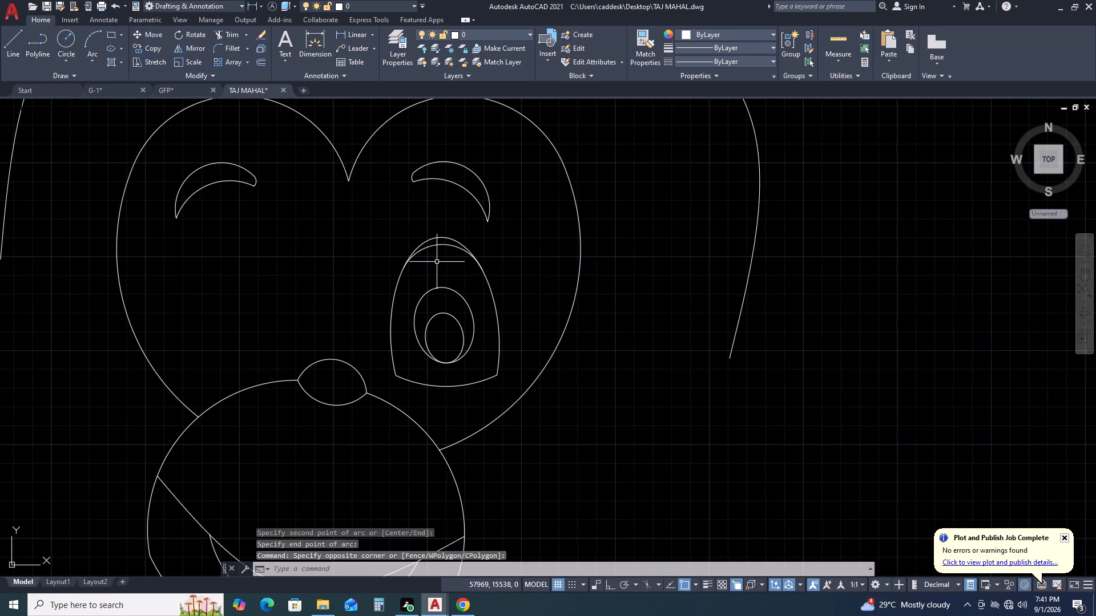
Mirror the complete eye with its pupils and upper arc about a line rising from the nose's top at about 81°, keeping the original.
{"action": "scroll", "coordinate": [452, 269], "scroll_direction": "down", "scroll_amount": 1}
{"action": "middle_click_drag", "start_coordinate": [502, 331], "coordinate": [502, 323]}
{"action": "middle_click_drag", "start_coordinate": [502, 317], "coordinate": [502, 303]}
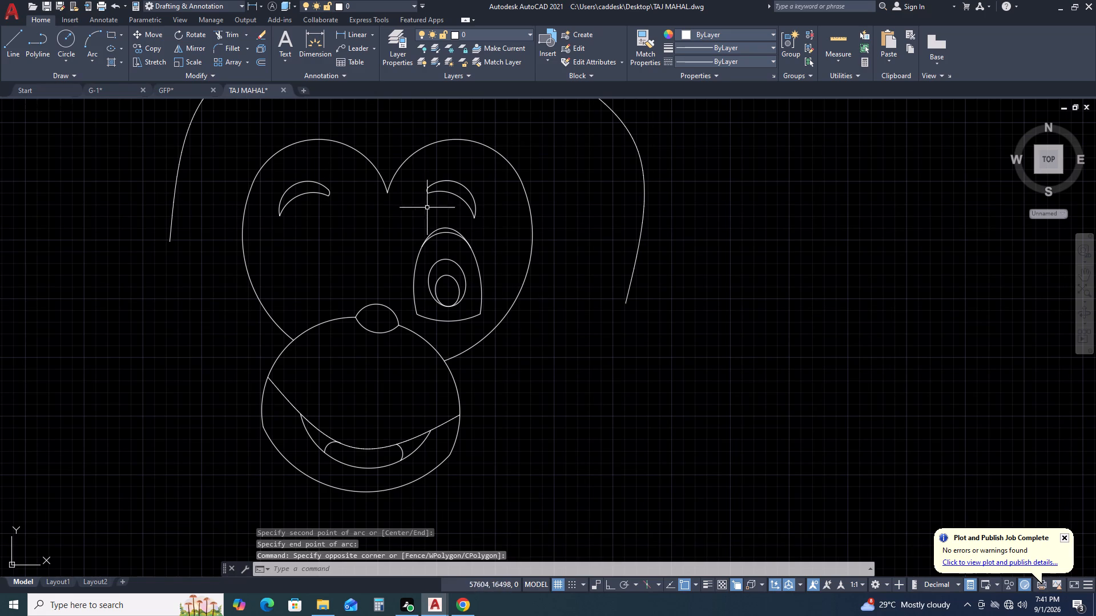
{"action": "left_click", "coordinate": [393, 224]}
{"action": "left_click", "coordinate": [488, 333]}
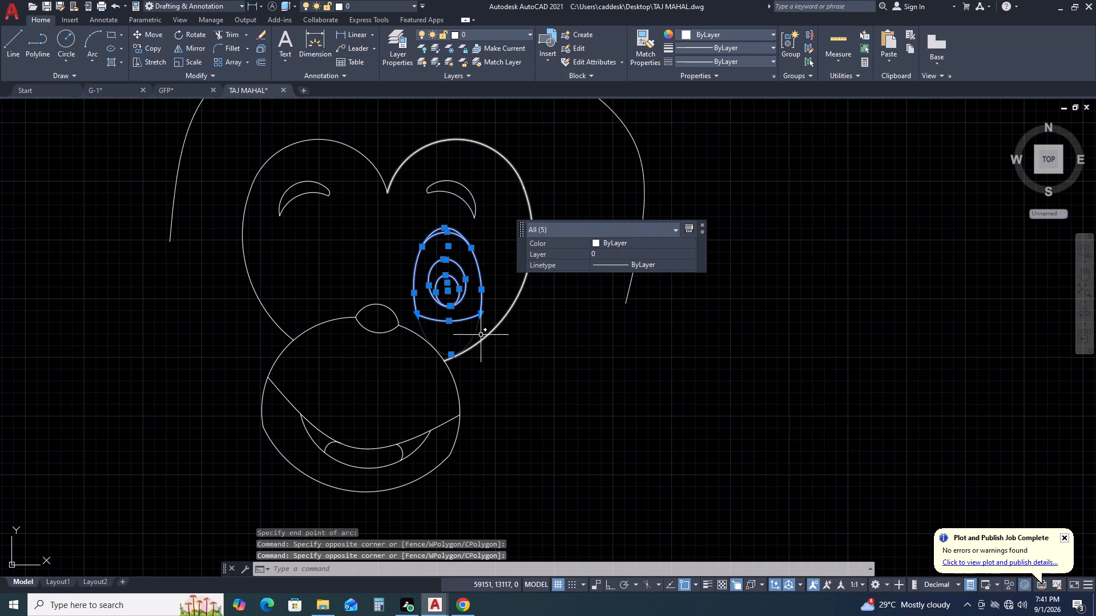
{"action": "type", "text": "MI"}
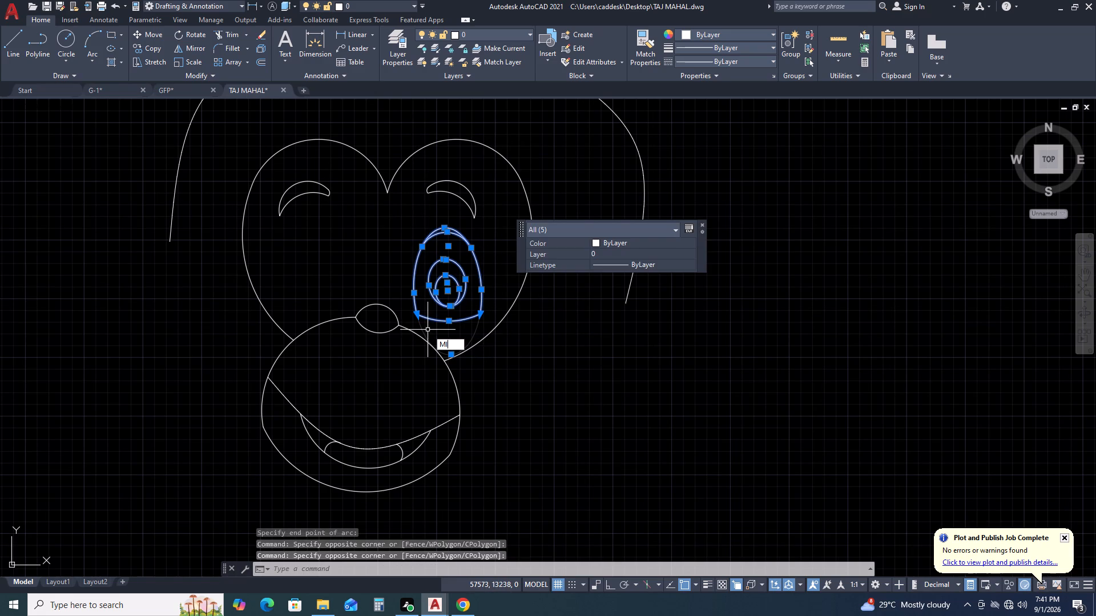
{"action": "key", "text": "space"}
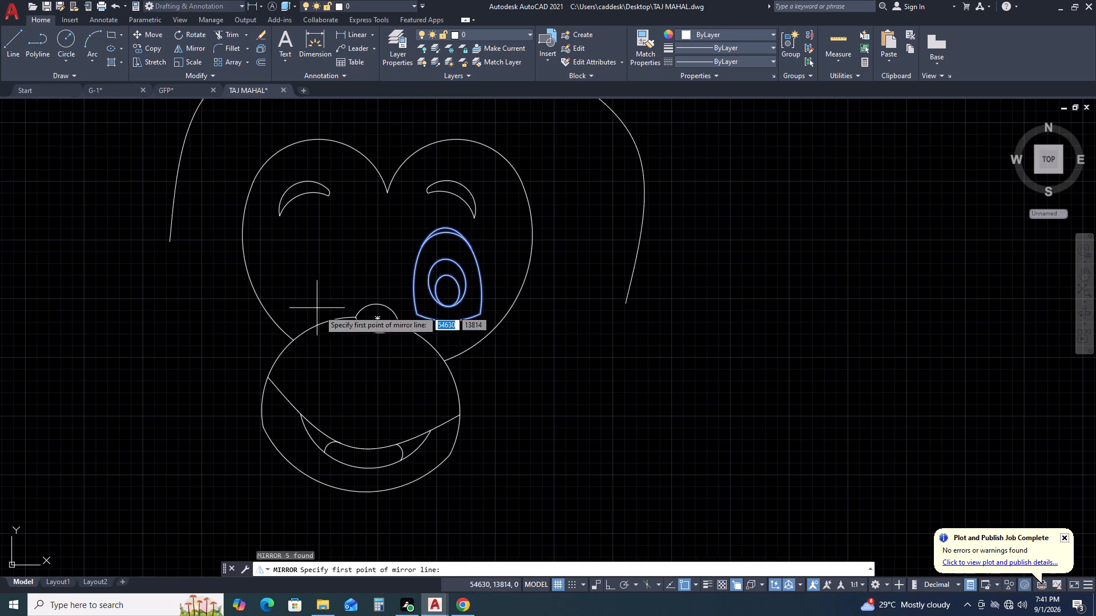
{"action": "left_click", "coordinate": [381, 306]}
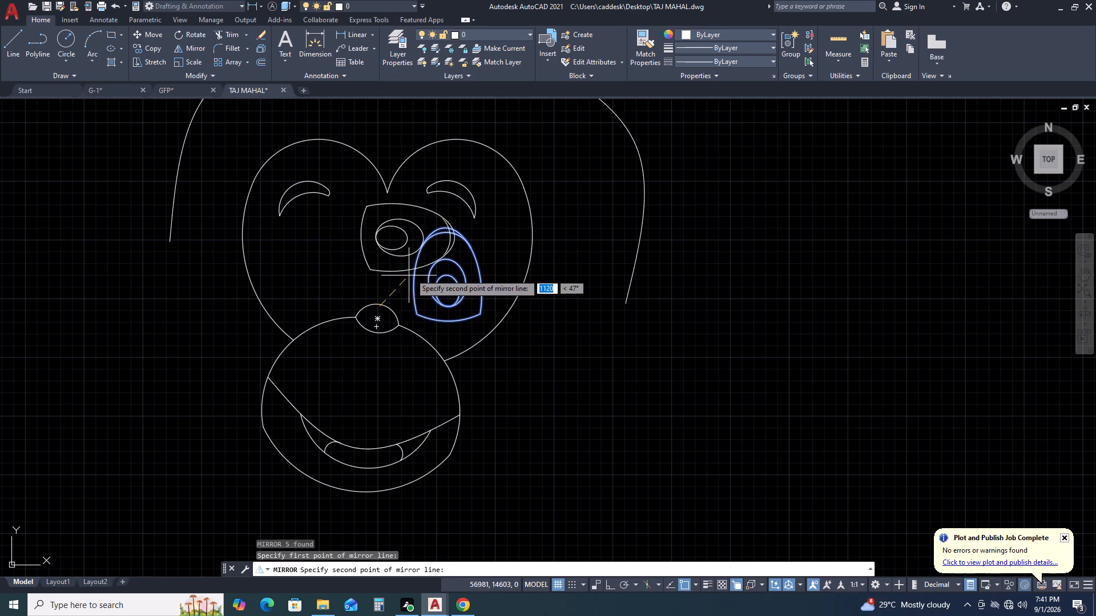
{"action": "middle_click_drag", "start_coordinate": [410, 128], "coordinate": [409, 223]}
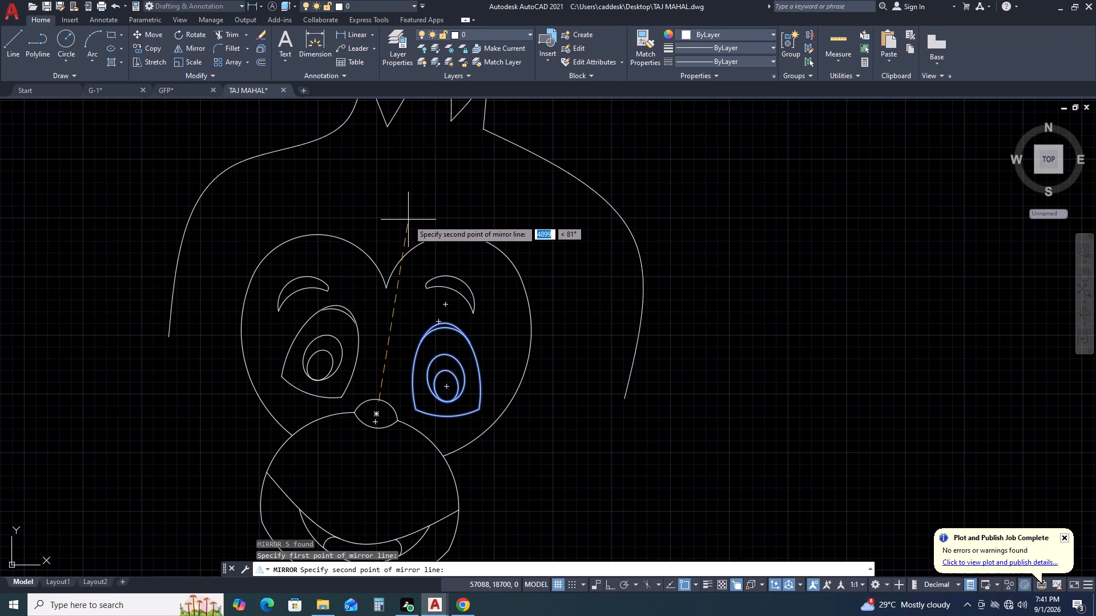
{"action": "left_click", "coordinate": [408, 220]}
{"action": "left_click_drag", "start_coordinate": [434, 263], "coordinate": [408, 220]}
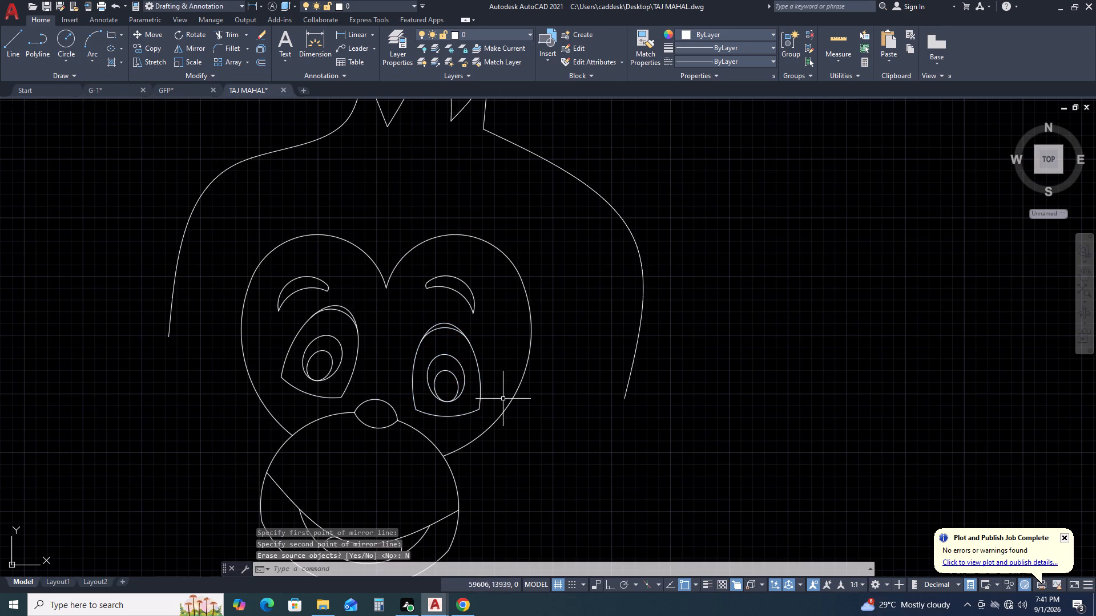
Rotate the mirrored eye slightly counterclockwise about a point on its top edge.
{"action": "scroll", "coordinate": [509, 359], "scroll_direction": "down", "scroll_amount": 2}
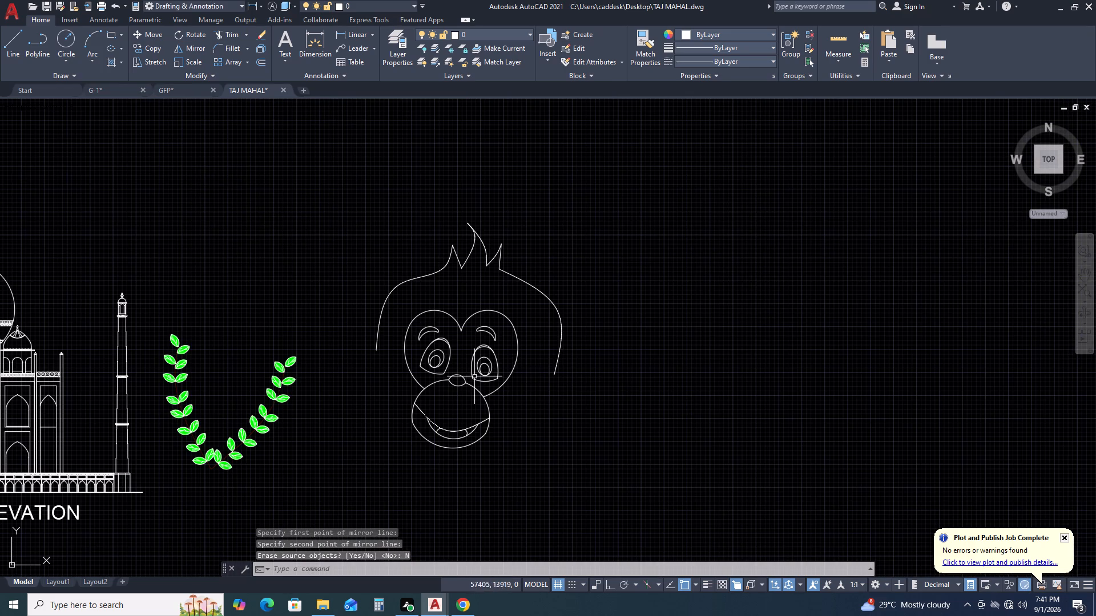
{"action": "middle_click_drag", "start_coordinate": [608, 412], "coordinate": [598, 360]}
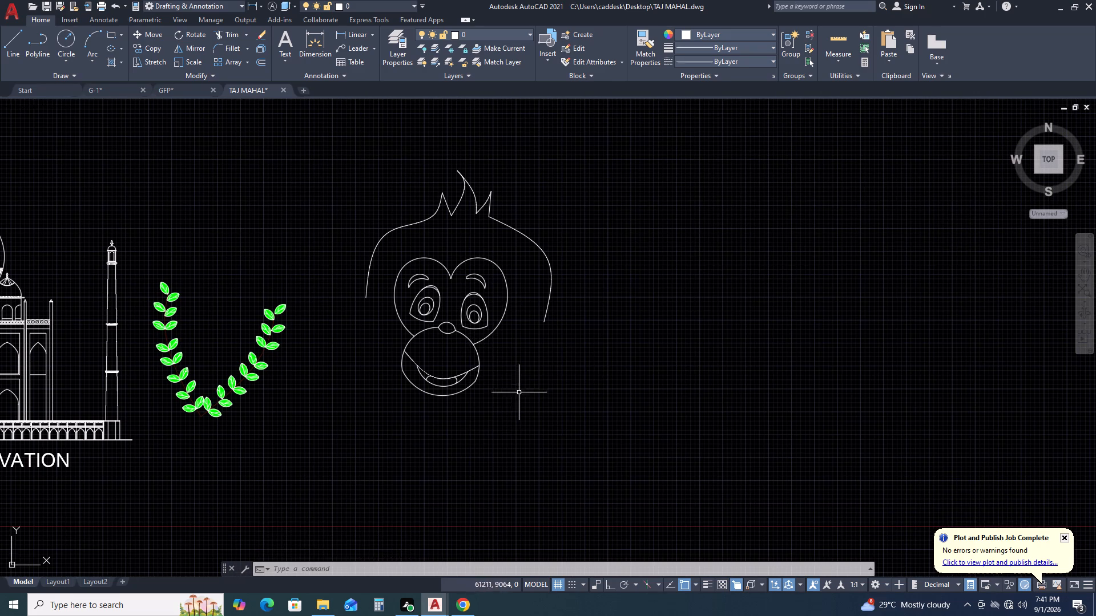
{"action": "scroll", "coordinate": [431, 309], "scroll_direction": "up", "scroll_amount": 2}
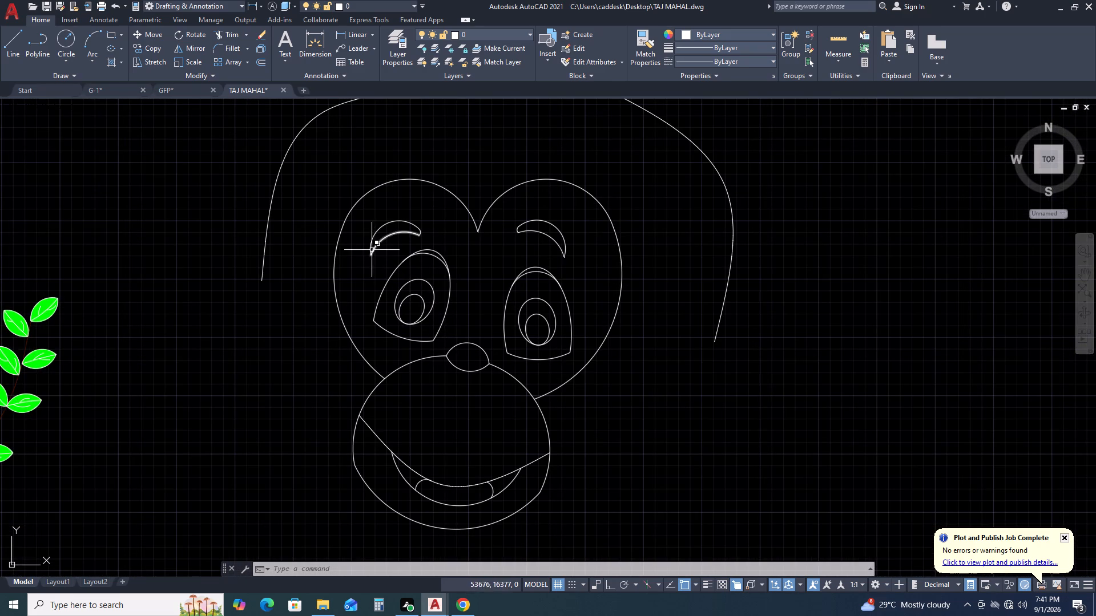
{"action": "left_click", "coordinate": [360, 238]}
{"action": "left_click", "coordinate": [457, 355]}
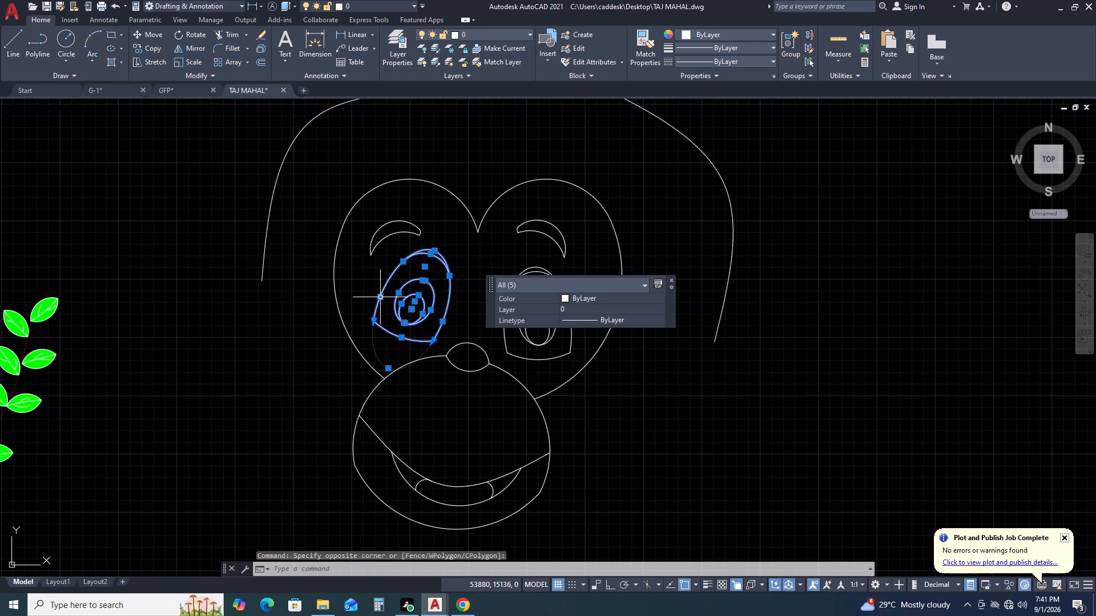
{"action": "scroll", "coordinate": [401, 283], "scroll_direction": "up", "scroll_amount": 1}
{"action": "type", "text": "RO"}
{"action": "key", "text": "space"}
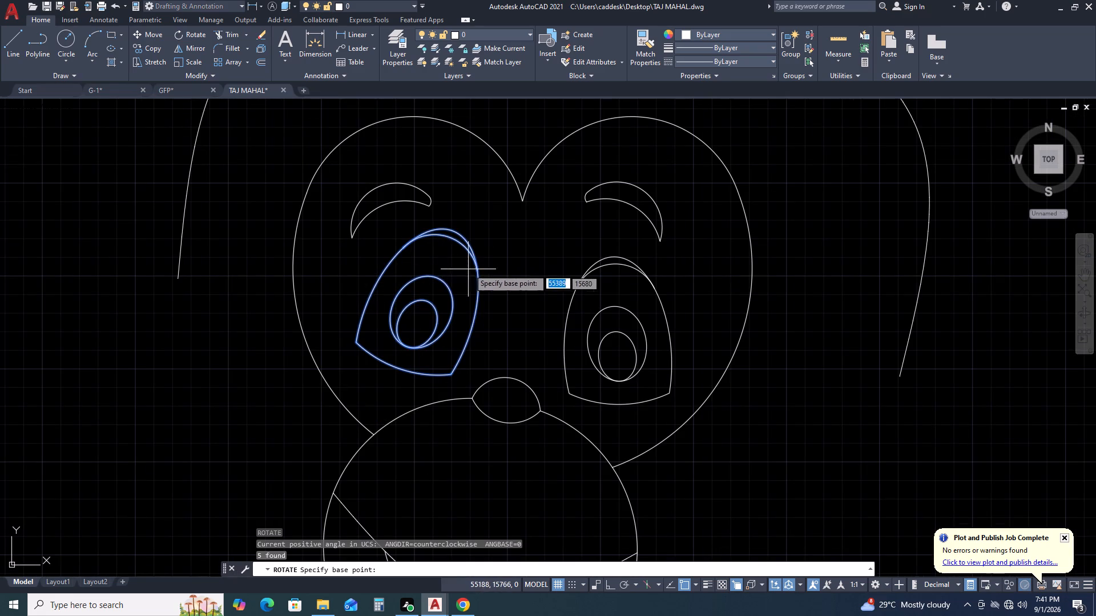
{"action": "left_click", "coordinate": [453, 230]}
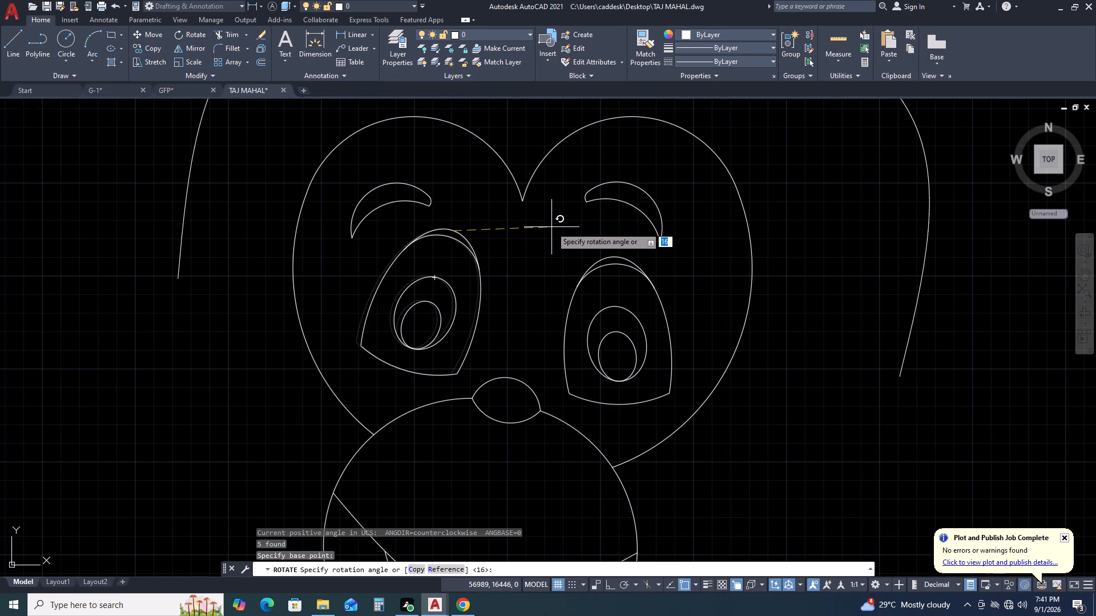
{"action": "left_click", "coordinate": [551, 227]}
Draw a three-point arc of radius about 1600 from the nose's bottom edge down towards the mouth.
{"action": "scroll", "coordinate": [456, 208], "scroll_direction": "down", "scroll_amount": 2}
{"action": "middle_click_drag", "start_coordinate": [583, 329], "coordinate": [525, 262]}
{"action": "scroll", "coordinate": [417, 303], "scroll_direction": "up", "scroll_amount": 3}
{"action": "scroll", "coordinate": [546, 334], "scroll_direction": "down", "scroll_amount": 1}
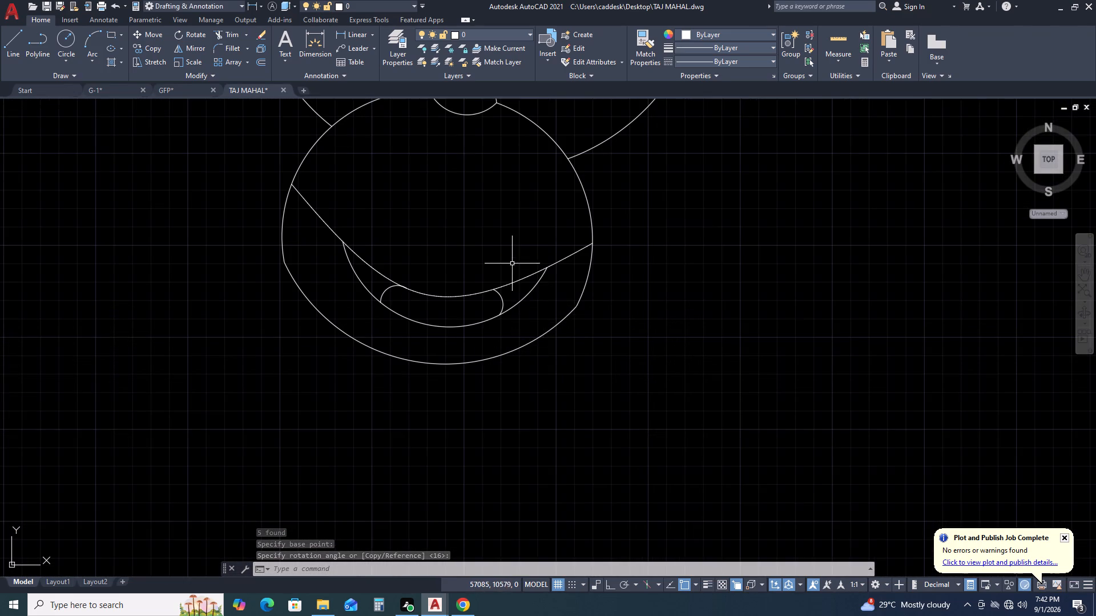
{"action": "middle_click_drag", "start_coordinate": [512, 275], "coordinate": [512, 344]}
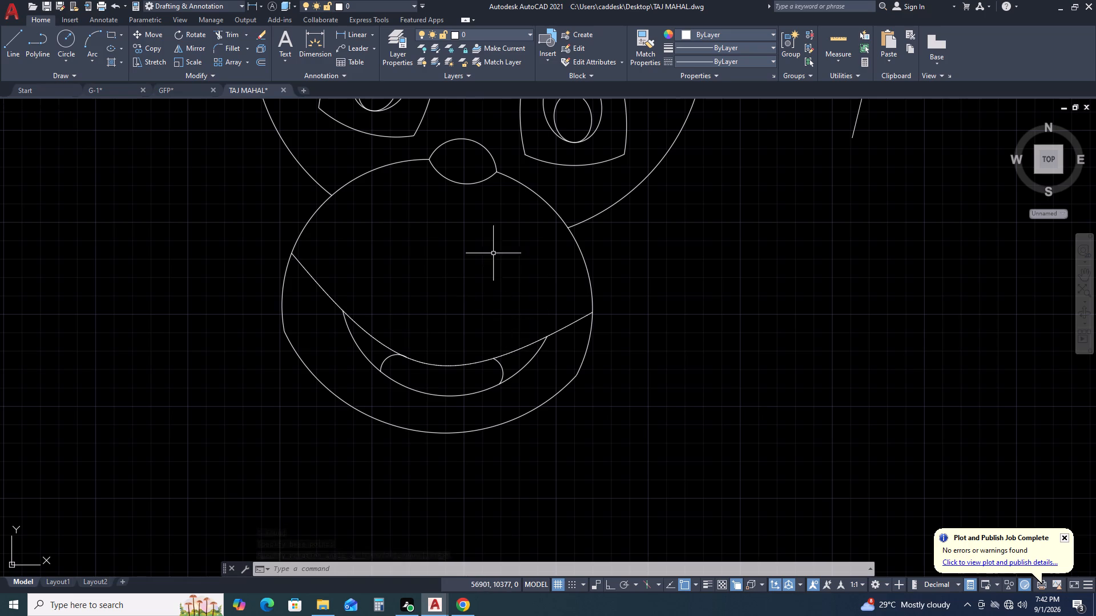
{"action": "left_click", "coordinate": [86, 34]}
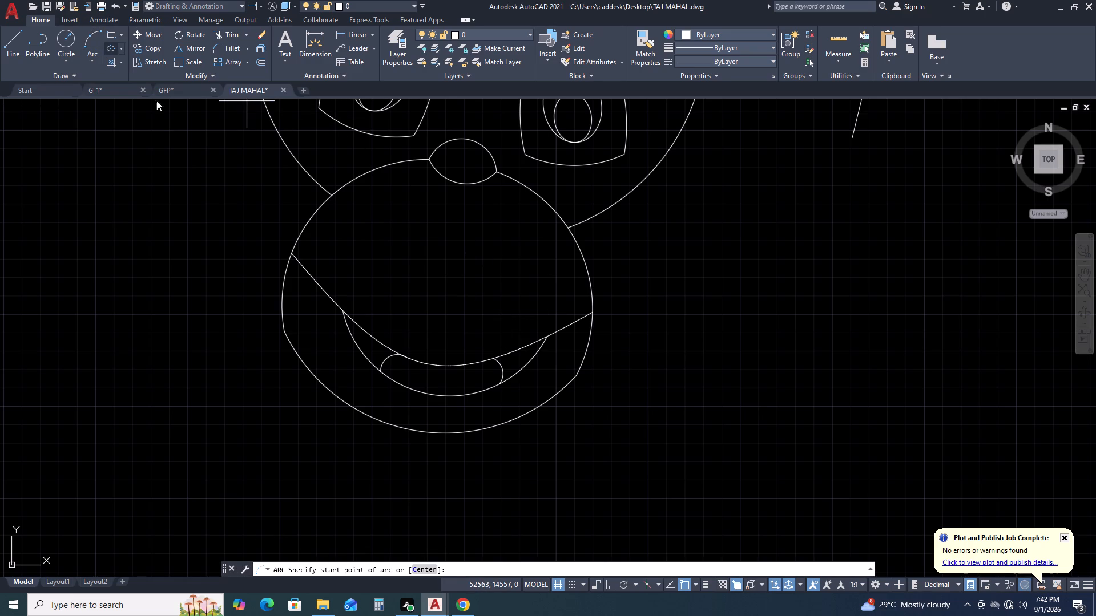
{"action": "left_click", "coordinate": [458, 183]}
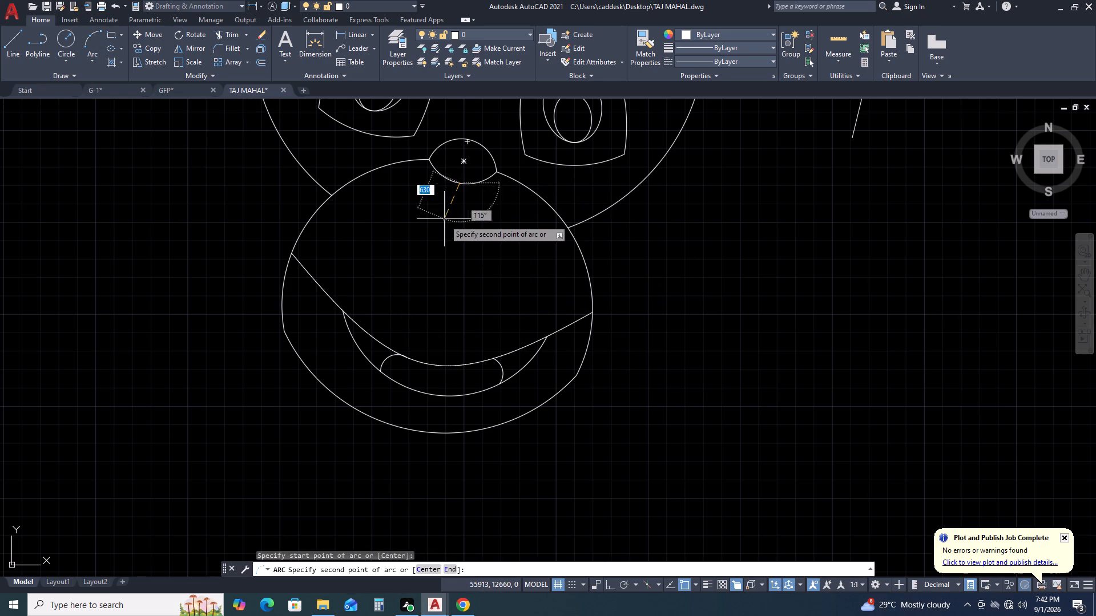
{"action": "left_click", "coordinate": [444, 228]}
{"action": "left_click", "coordinate": [445, 256]}
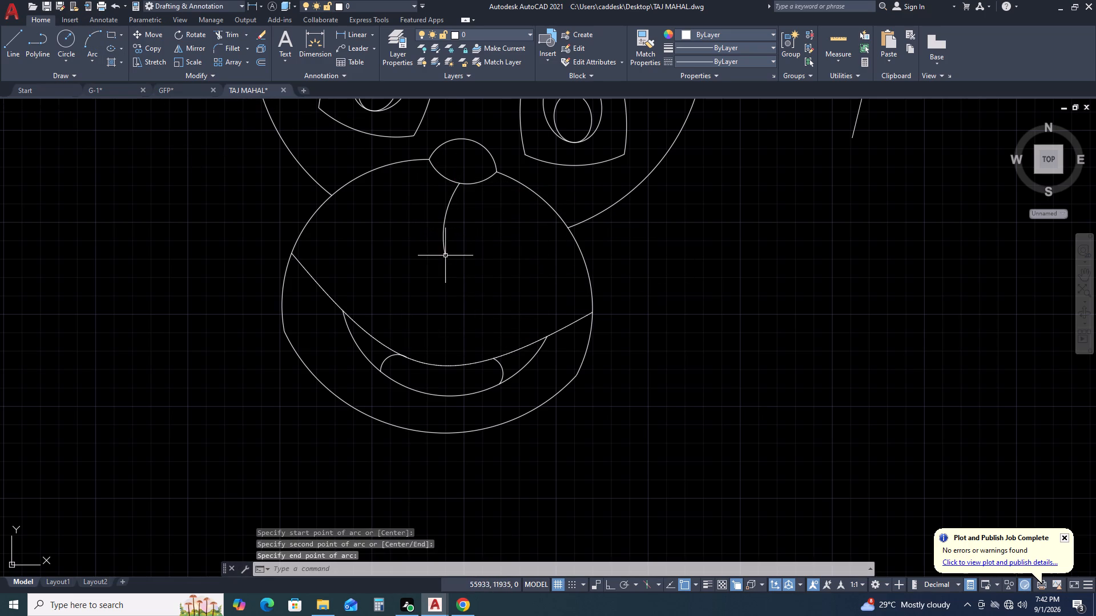
Offset the arc below the nose by 20 to both sides.
{"action": "left_click", "coordinate": [451, 196]}
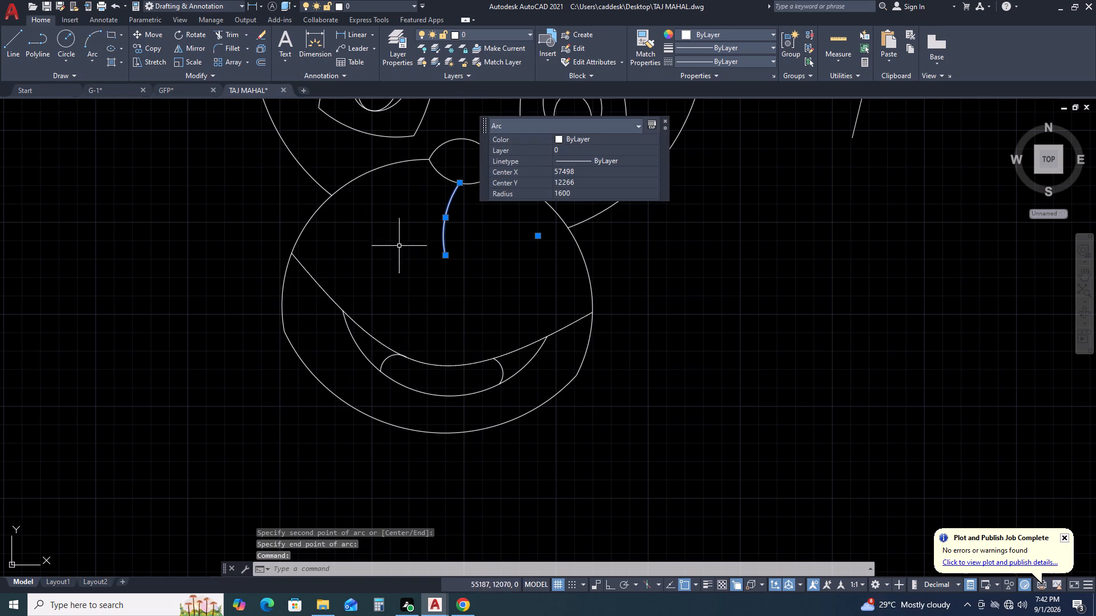
{"action": "left_click", "coordinate": [261, 58]}
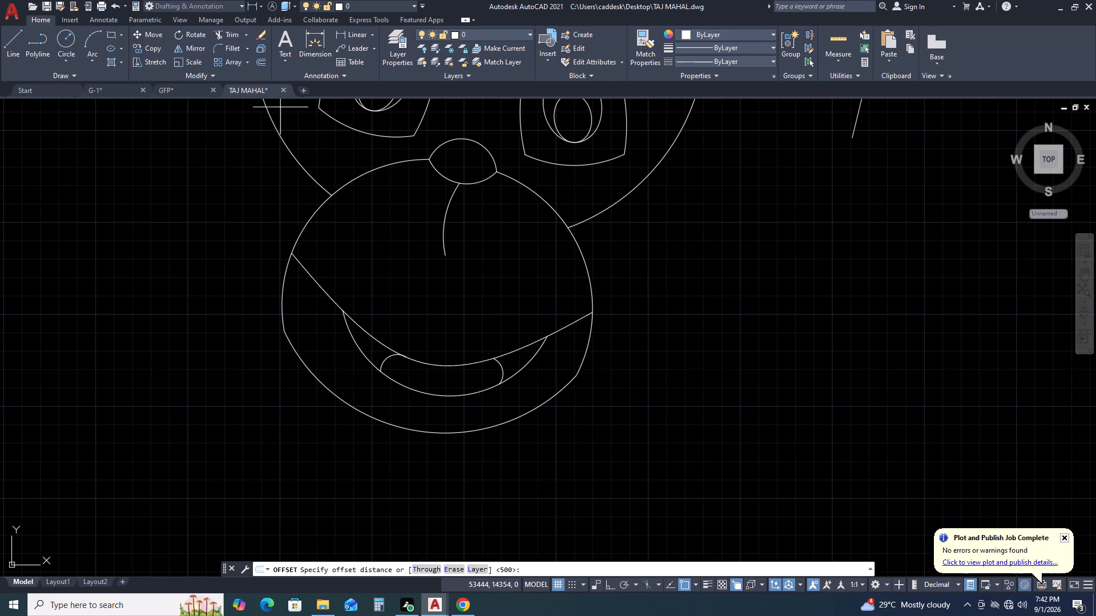
{"action": "key", "text": "2"}
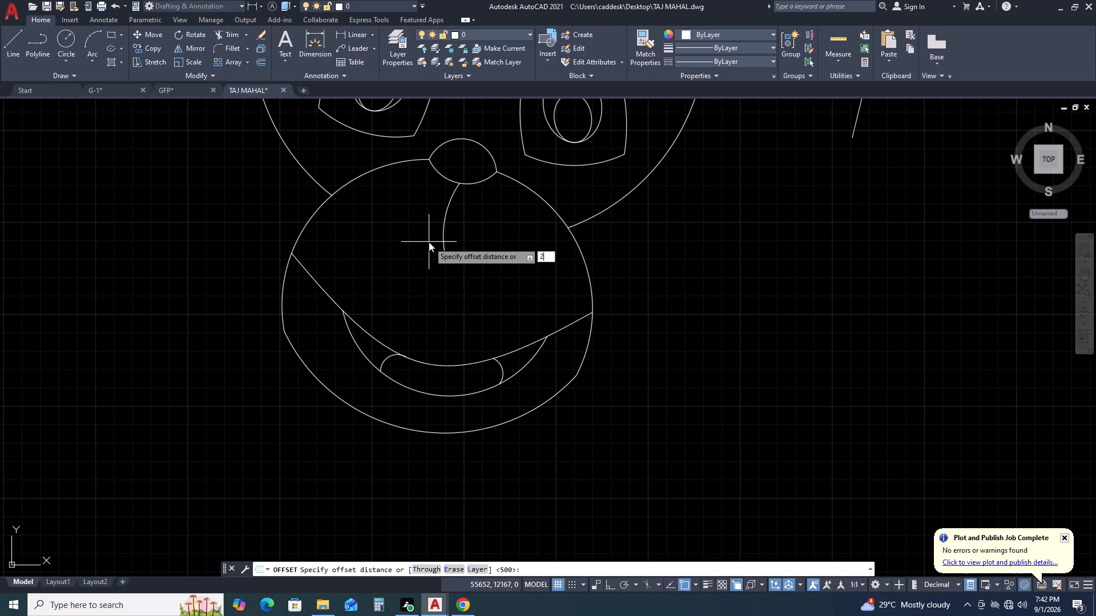
{"action": "key", "text": "0"}
{"action": "key", "text": "Return"}
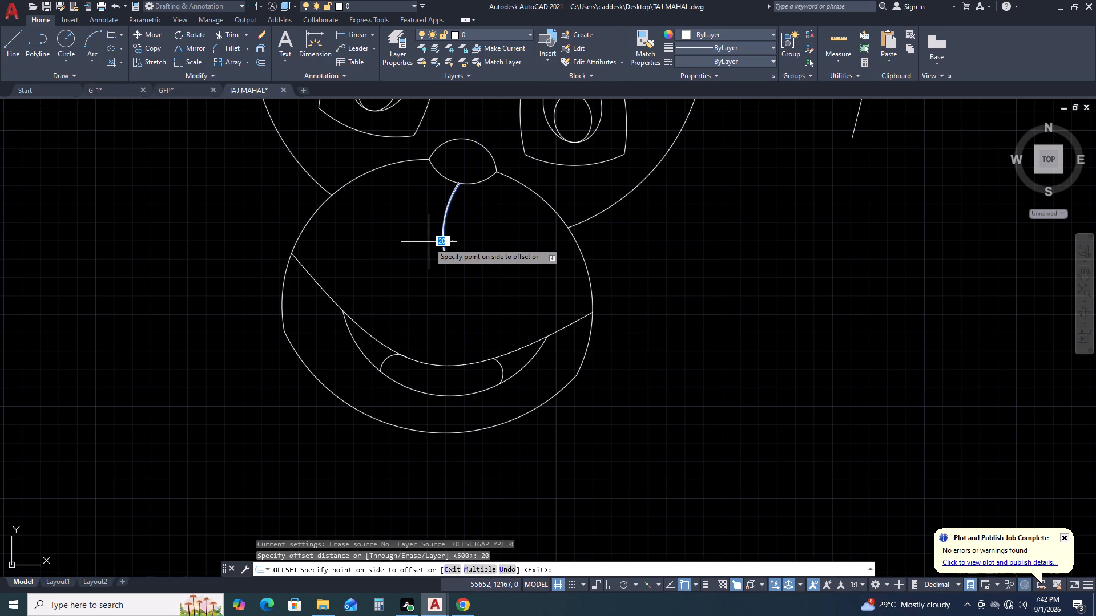
{"action": "scroll", "coordinate": [434, 238], "scroll_direction": "up", "scroll_amount": 2}
{"action": "left_click", "coordinate": [417, 239]}
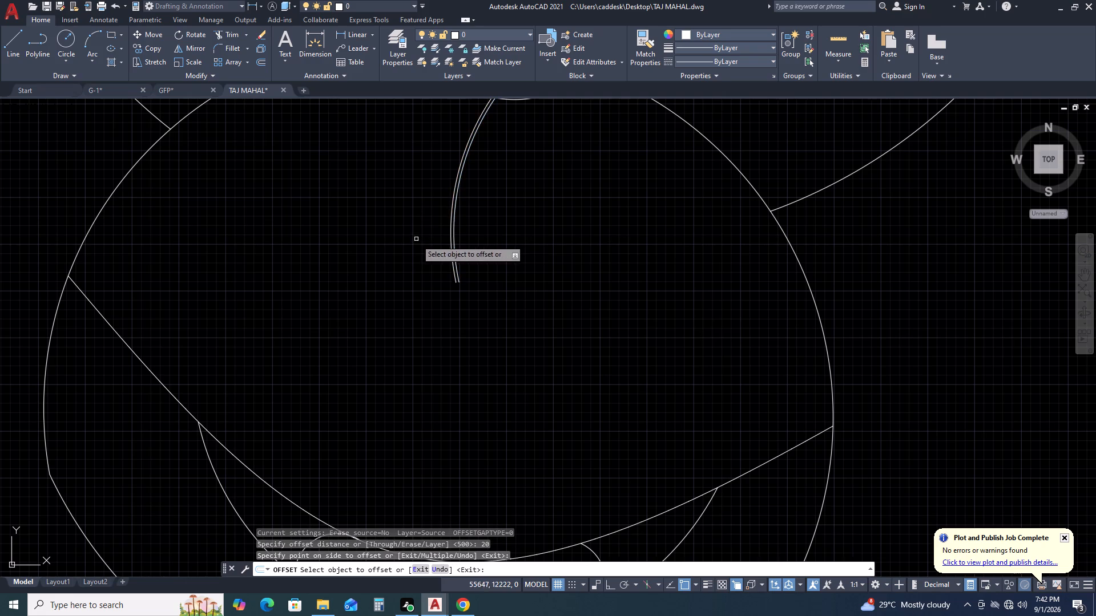
{"action": "left_click", "coordinate": [453, 240]}
{"action": "left_click", "coordinate": [472, 242]}
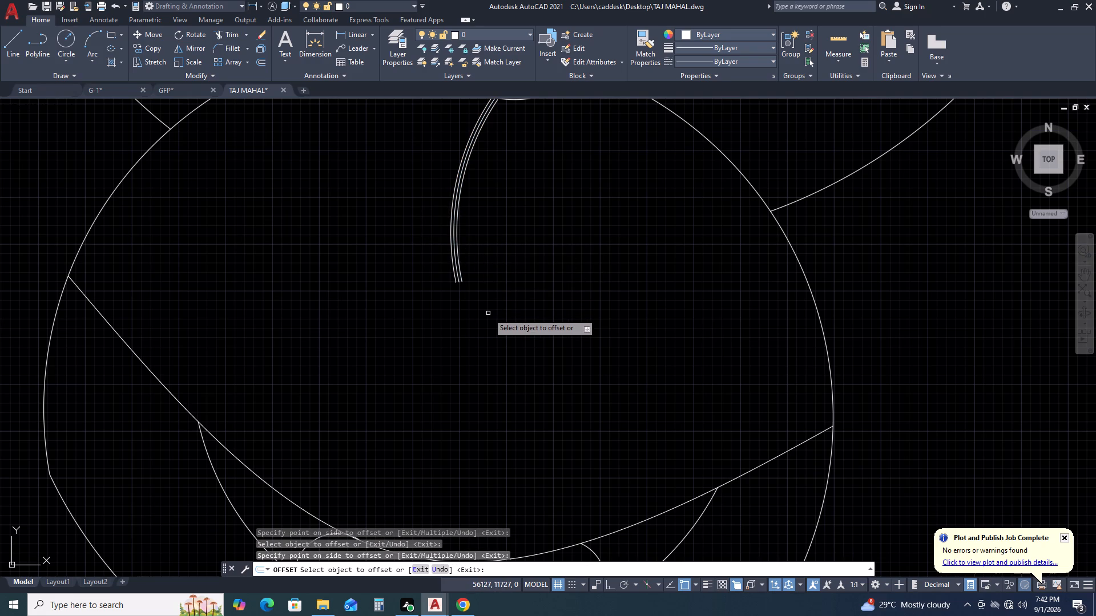
{"action": "key", "text": "Escape"}
Erase the original middle arc between the two offset arcs below the nose.
{"action": "scroll", "coordinate": [466, 176], "scroll_direction": "up", "scroll_amount": 2}
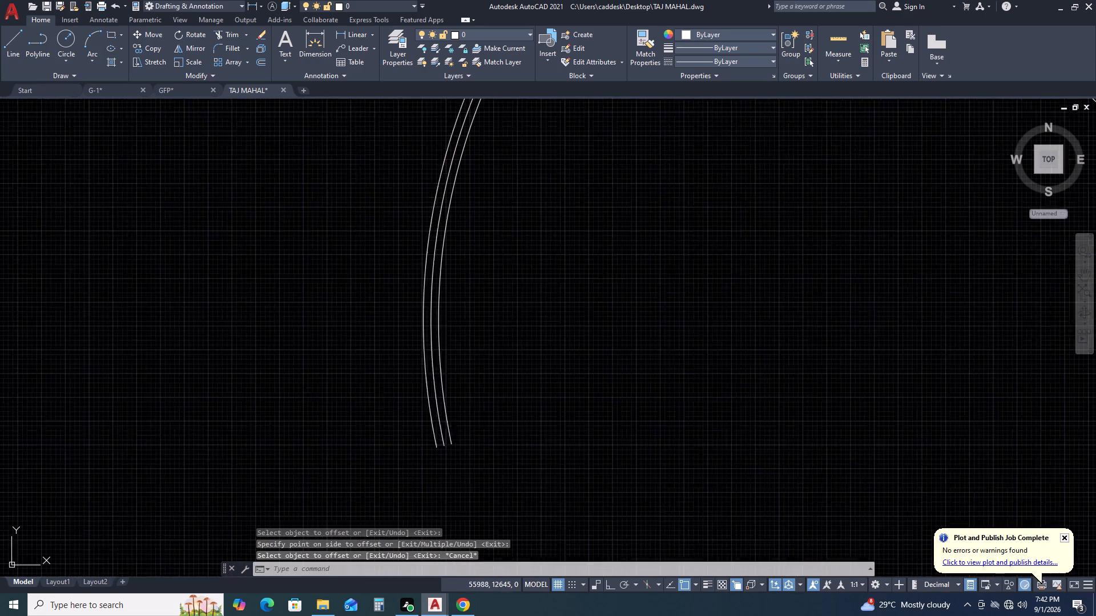
{"action": "scroll", "coordinate": [466, 176], "scroll_direction": "up", "scroll_amount": 1}
{"action": "left_click", "coordinate": [434, 184]}
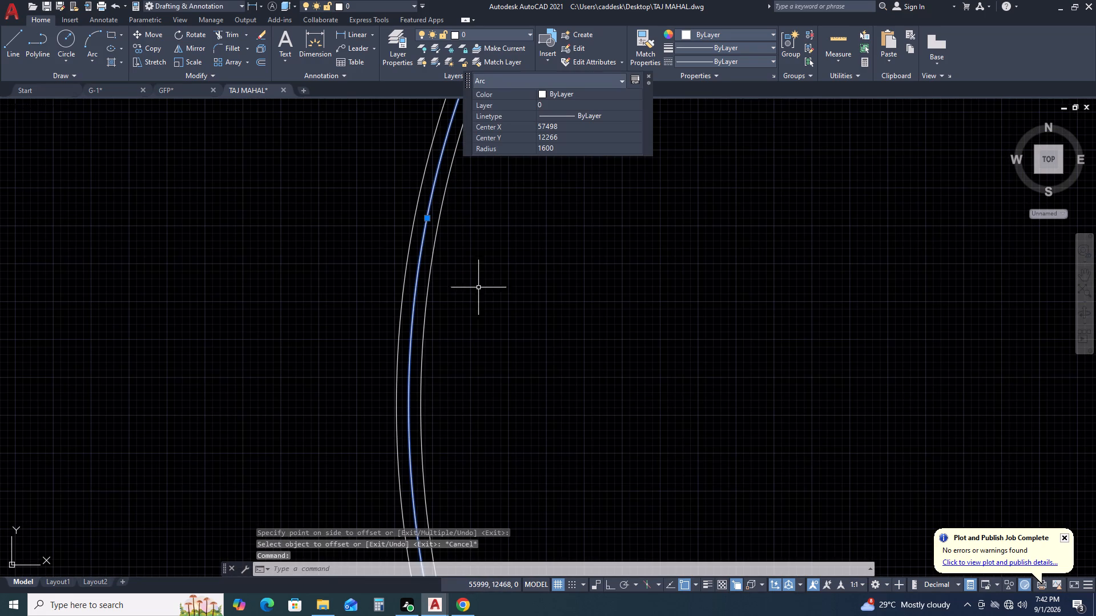
{"action": "right_click", "coordinate": [482, 290]}
{"action": "left_click", "coordinate": [529, 360]}
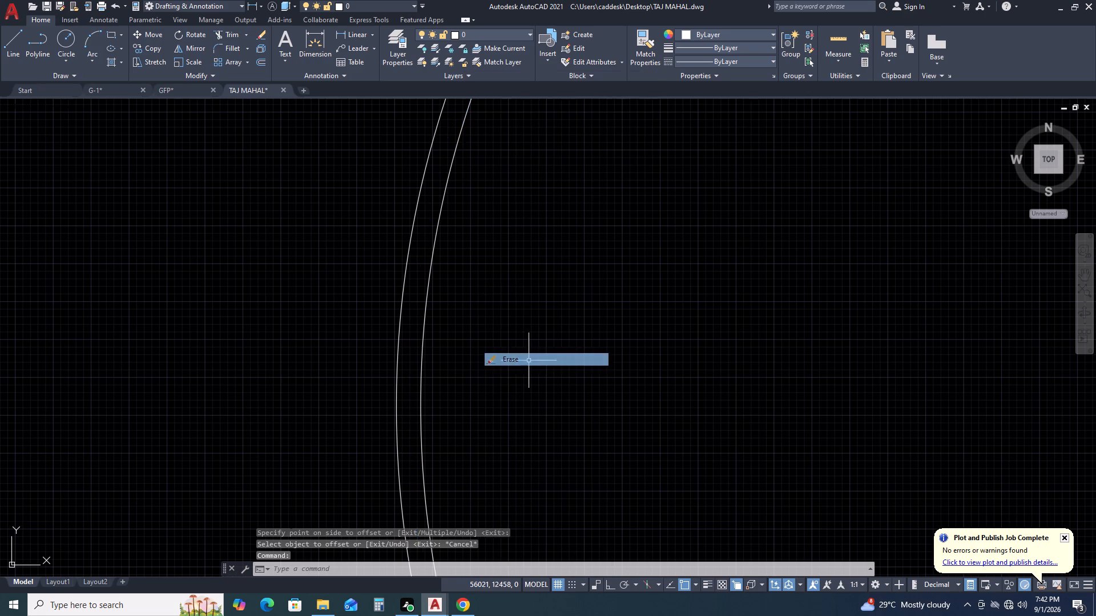
Trim the upper end of the left offset arc where it crosses the nose's bottom edge.
{"action": "scroll", "coordinate": [413, 382], "scroll_direction": "down", "scroll_amount": 4}
{"action": "scroll", "coordinate": [448, 305], "scroll_direction": "up", "scroll_amount": 5}
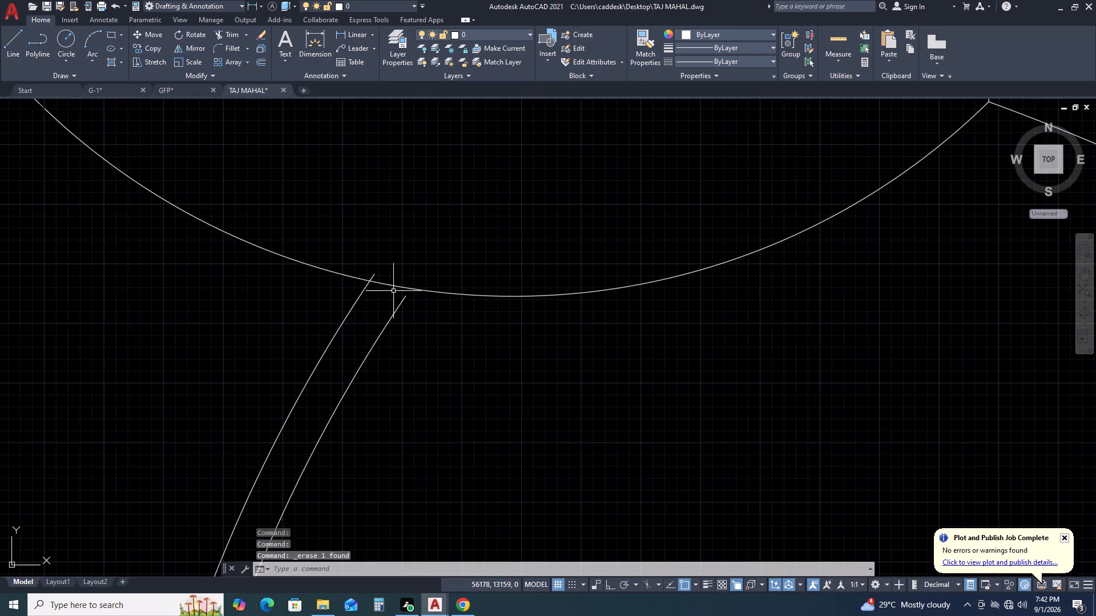
{"action": "scroll", "coordinate": [361, 270], "scroll_direction": "up", "scroll_amount": 2}
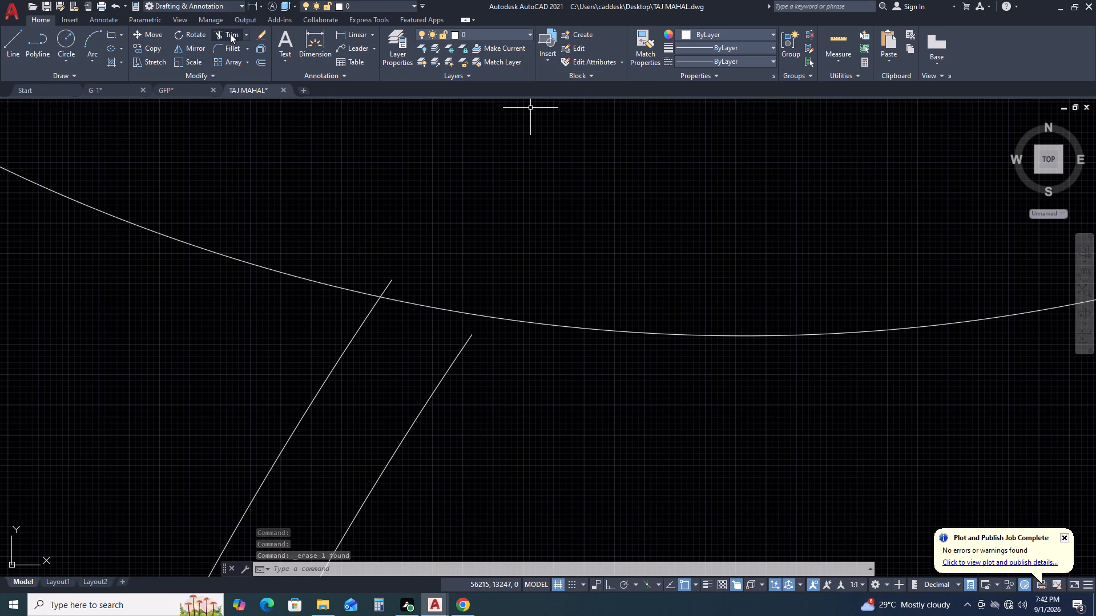
{"action": "left_click", "coordinate": [230, 34]}
{"action": "left_click", "coordinate": [405, 285]}
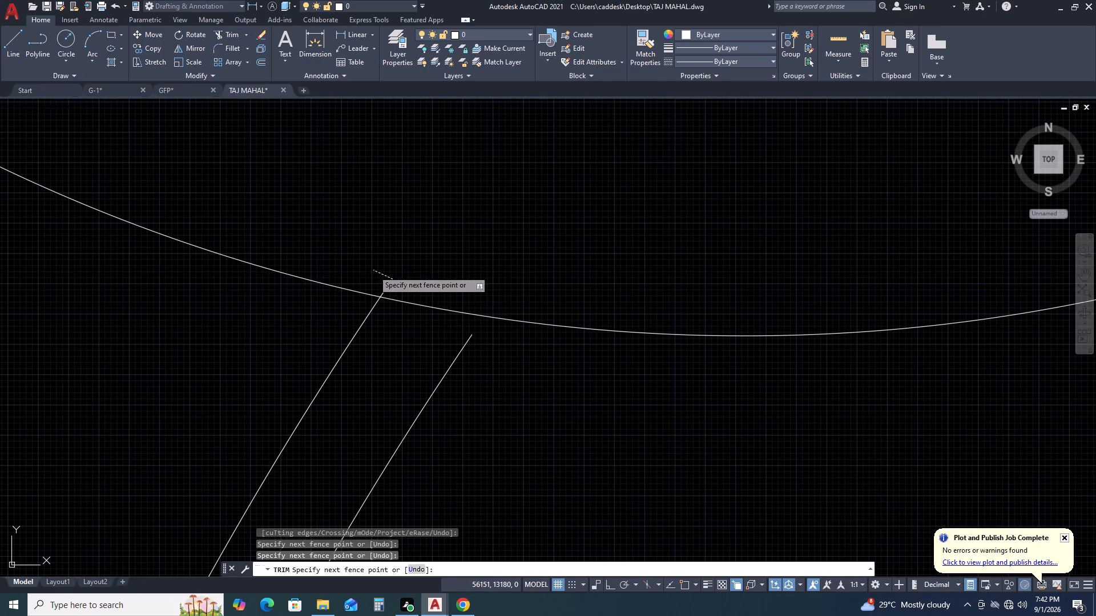
{"action": "left_click", "coordinate": [373, 270]}
{"action": "left_click", "coordinate": [398, 286]}
{"action": "left_click", "coordinate": [365, 273]}
{"action": "right_click", "coordinate": [467, 225]}
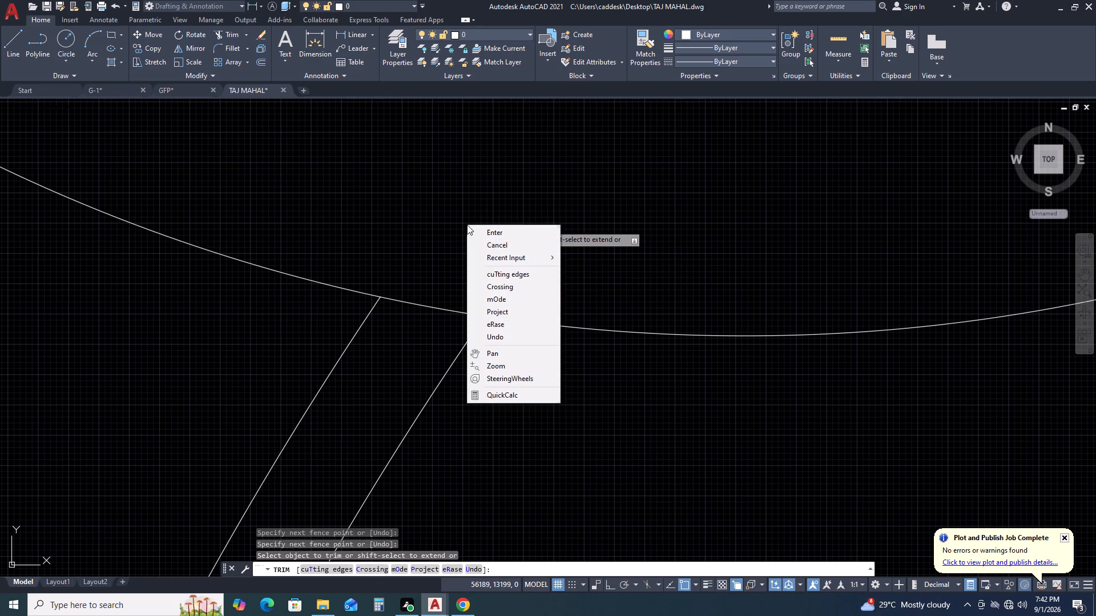
{"action": "left_click", "coordinate": [498, 246]}
Stretch the upper end of the right offset arc up to meet the nose's bottom edge.
{"action": "left_click", "coordinate": [506, 388]}
{"action": "left_click", "coordinate": [459, 344]}
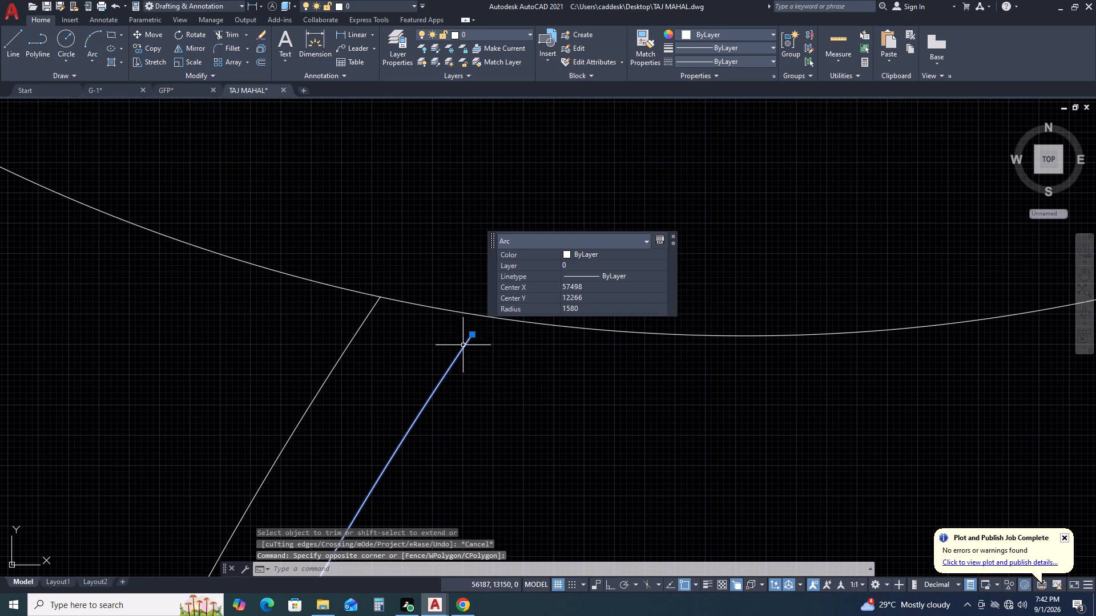
{"action": "left_click", "coordinate": [473, 334]}
{"action": "left_click", "coordinate": [483, 317]}
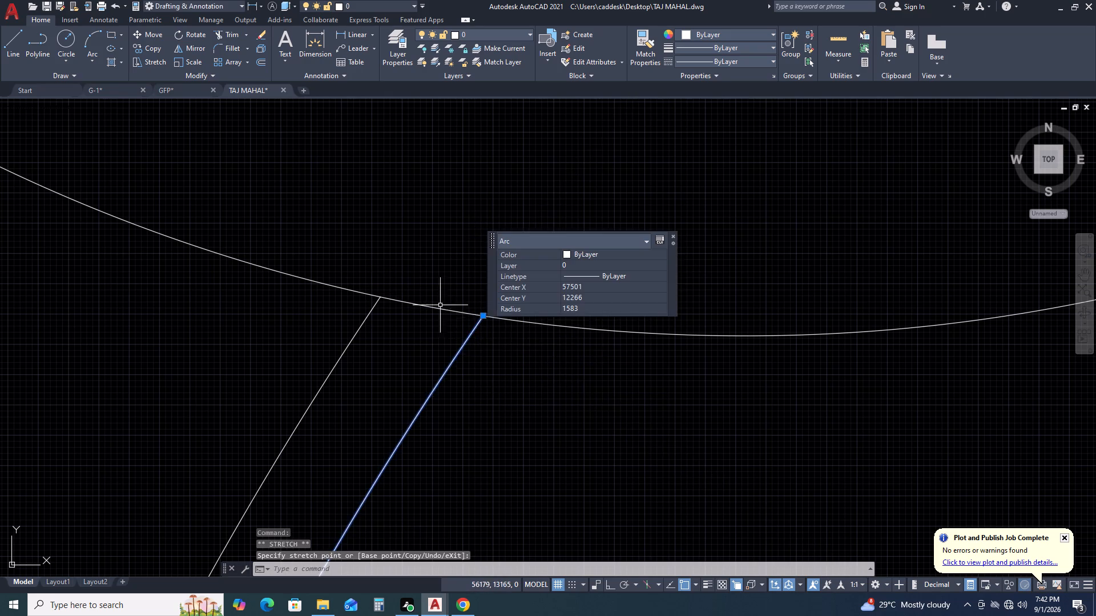
Stretch the lower end of the right offset arc onto the left arc's lower end, closing the line below the nose to a point.
{"action": "scroll", "coordinate": [440, 305], "scroll_direction": "down", "scroll_amount": 3}
{"action": "scroll", "coordinate": [469, 374], "scroll_direction": "down", "scroll_amount": 3}
{"action": "middle_click", "coordinate": [522, 447]}
{"action": "middle_click_drag", "start_coordinate": [522, 447], "coordinate": [445, 336]}
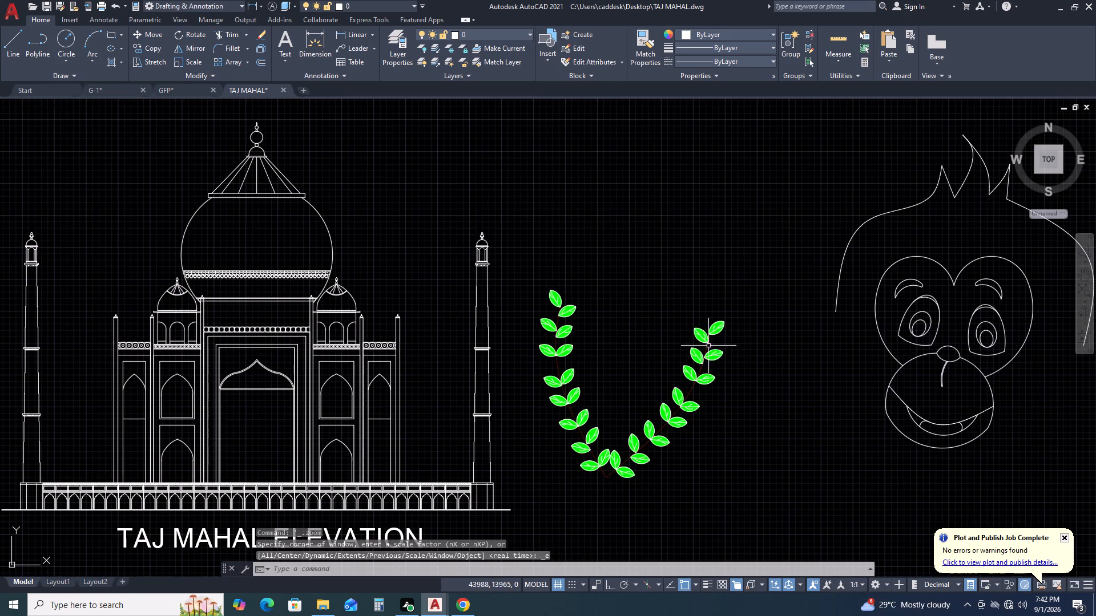
{"action": "middle_click_drag", "start_coordinate": [747, 356], "coordinate": [437, 274]}
{"action": "scroll", "coordinate": [585, 297], "scroll_direction": "down", "scroll_amount": 1}
{"action": "middle_click_drag", "start_coordinate": [684, 275], "coordinate": [461, 275]}
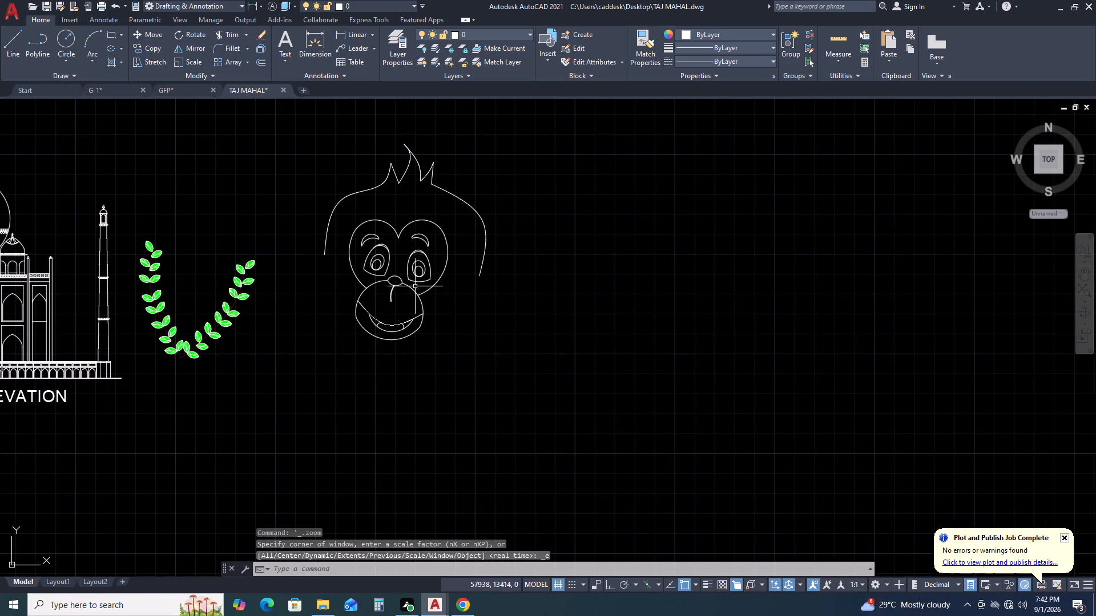
{"action": "scroll", "coordinate": [374, 306], "scroll_direction": "up", "scroll_amount": 3}
{"action": "scroll", "coordinate": [455, 289], "scroll_direction": "up", "scroll_amount": 2}
{"action": "scroll", "coordinate": [408, 279], "scroll_direction": "up", "scroll_amount": 2}
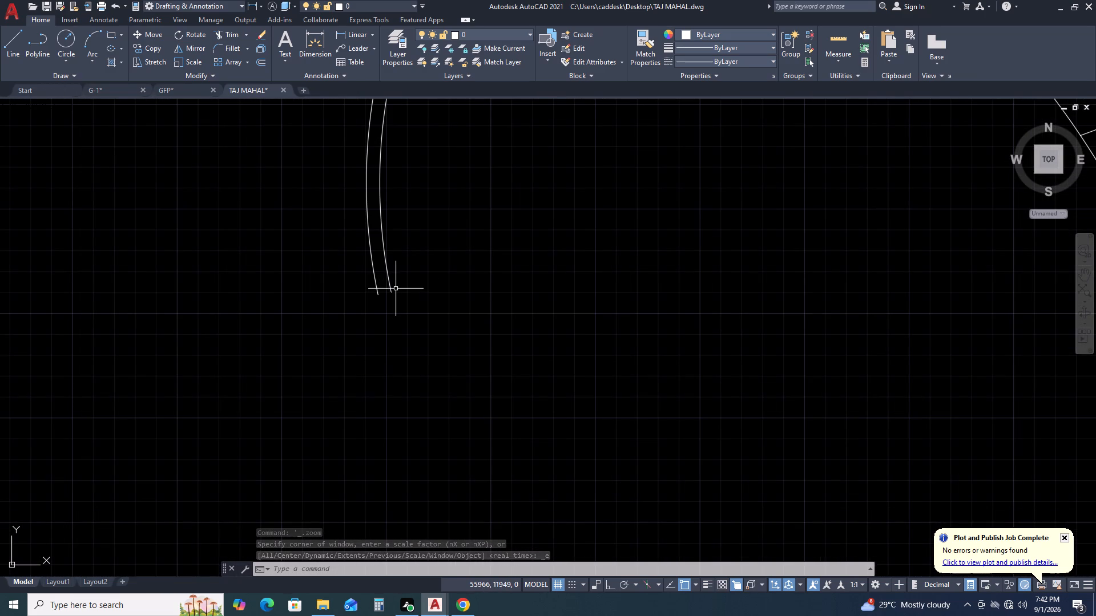
{"action": "left_click", "coordinate": [390, 287]}
{"action": "left_click", "coordinate": [393, 292]}
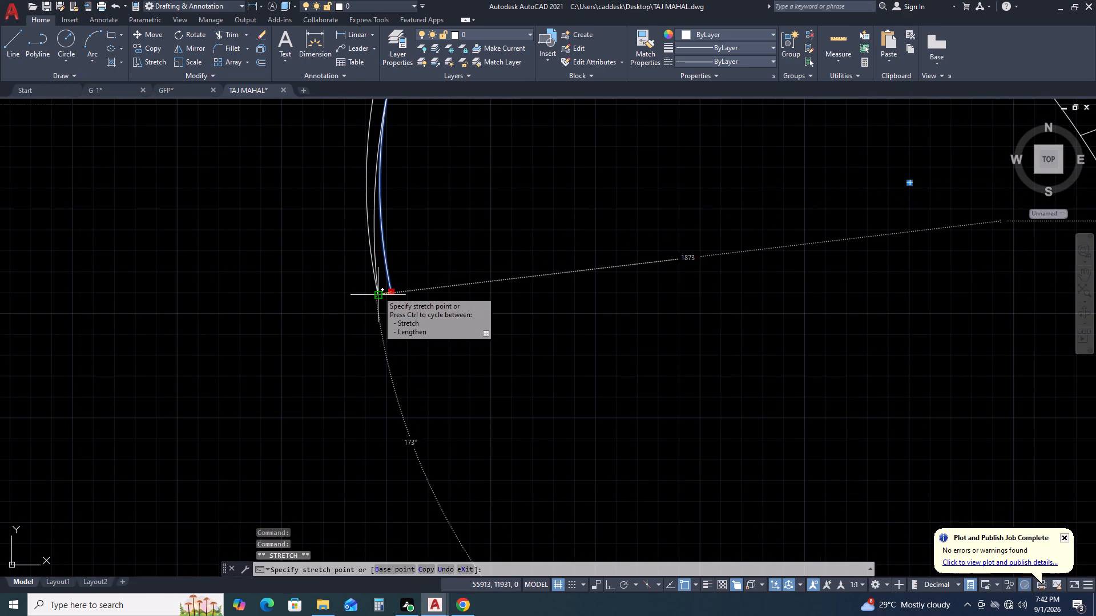
{"action": "left_click", "coordinate": [378, 291]}
{"action": "scroll", "coordinate": [396, 306], "scroll_direction": "down", "scroll_amount": 5}
{"action": "middle_click_drag", "start_coordinate": [497, 335], "coordinate": [390, 327]}
{"action": "right_click", "coordinate": [479, 343]}
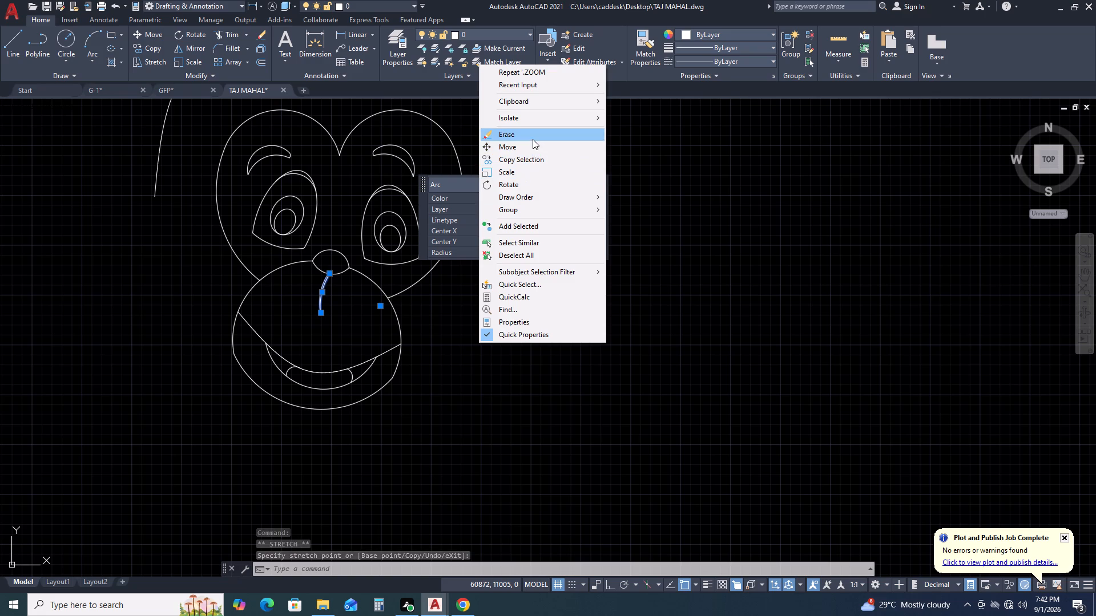
{"action": "left_click", "coordinate": [534, 257]}
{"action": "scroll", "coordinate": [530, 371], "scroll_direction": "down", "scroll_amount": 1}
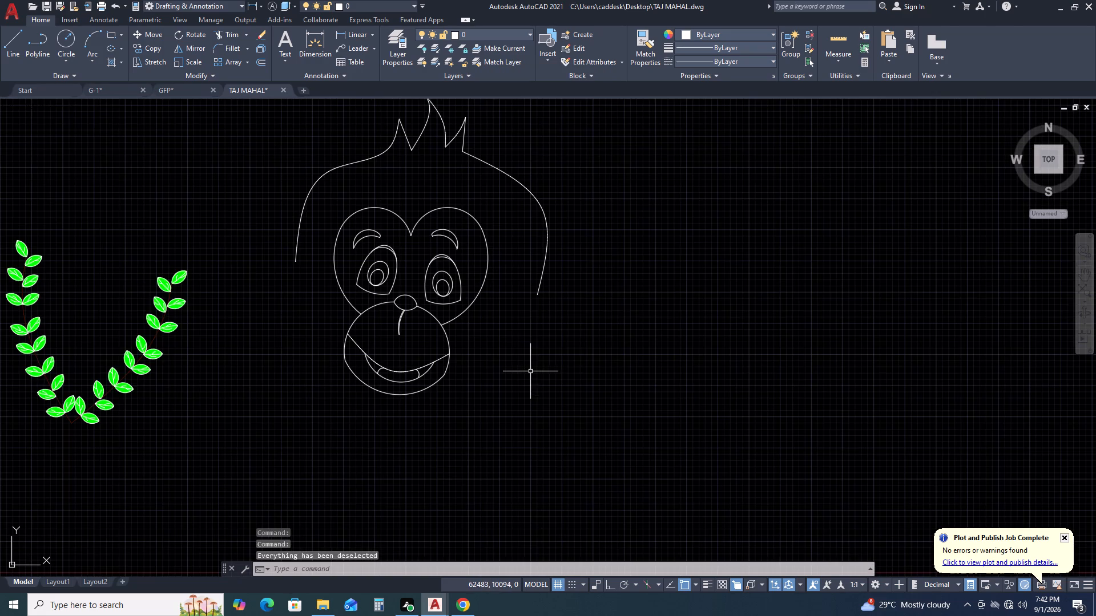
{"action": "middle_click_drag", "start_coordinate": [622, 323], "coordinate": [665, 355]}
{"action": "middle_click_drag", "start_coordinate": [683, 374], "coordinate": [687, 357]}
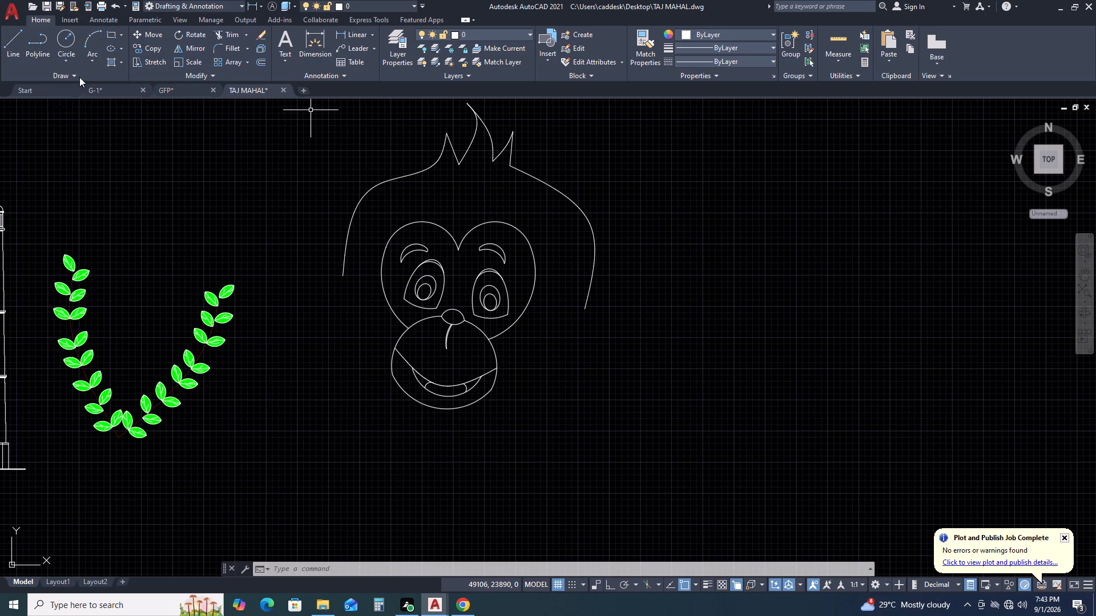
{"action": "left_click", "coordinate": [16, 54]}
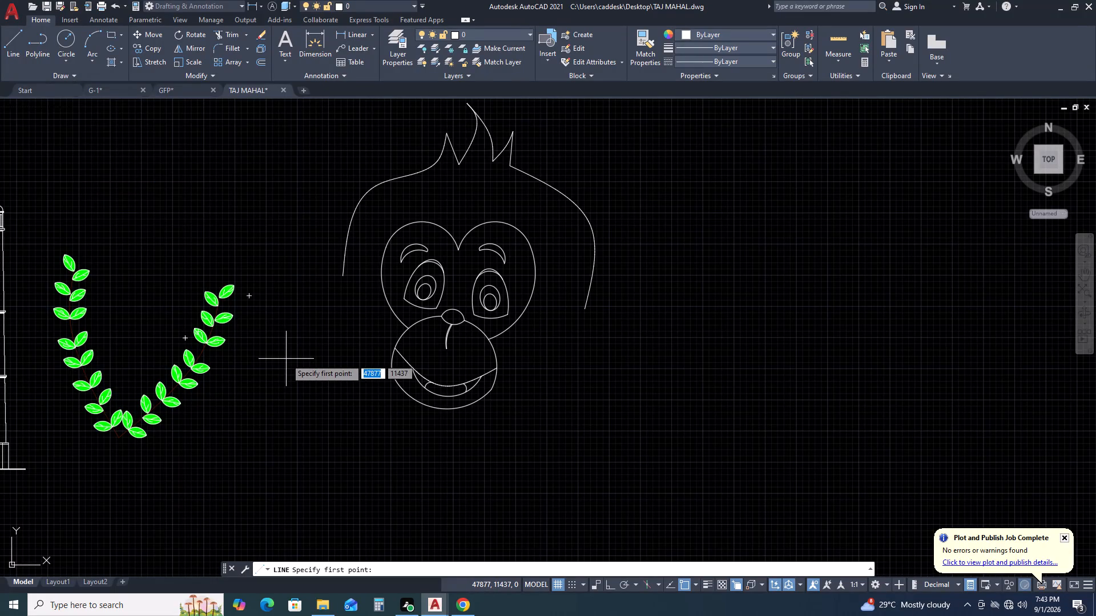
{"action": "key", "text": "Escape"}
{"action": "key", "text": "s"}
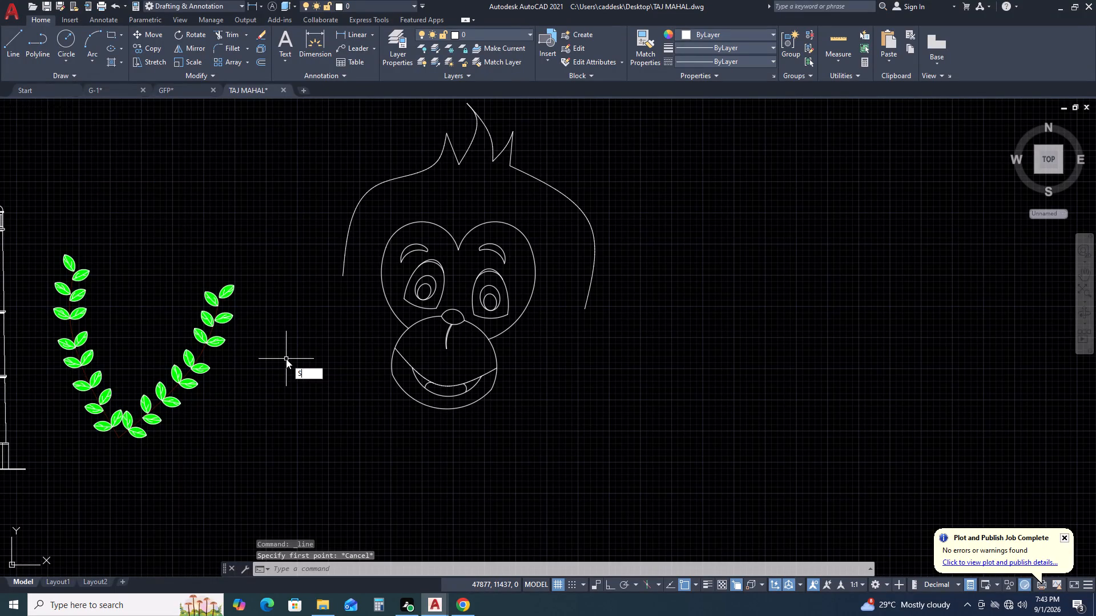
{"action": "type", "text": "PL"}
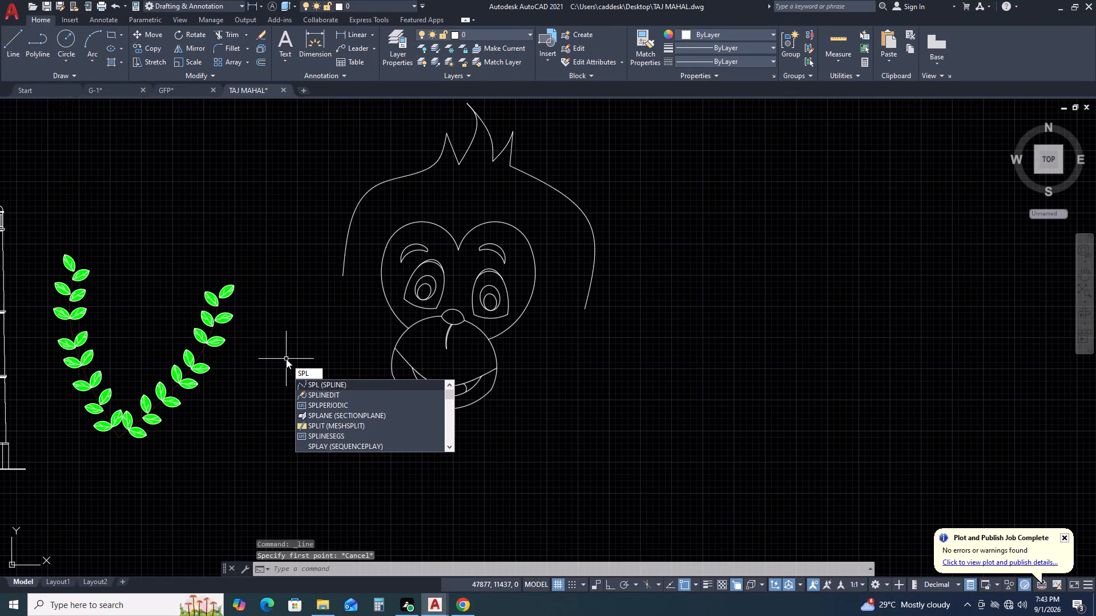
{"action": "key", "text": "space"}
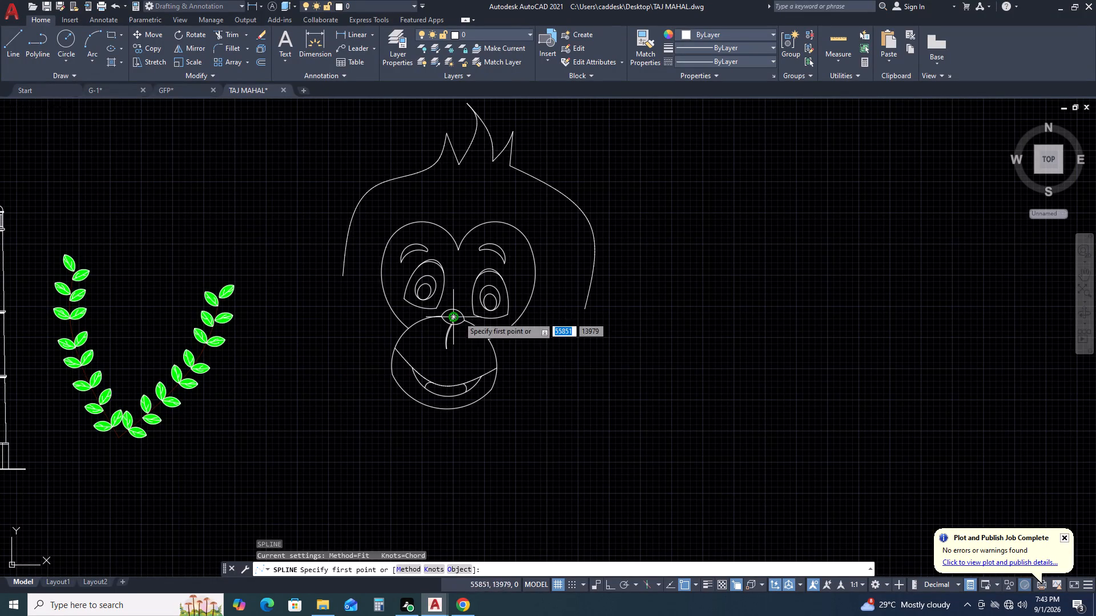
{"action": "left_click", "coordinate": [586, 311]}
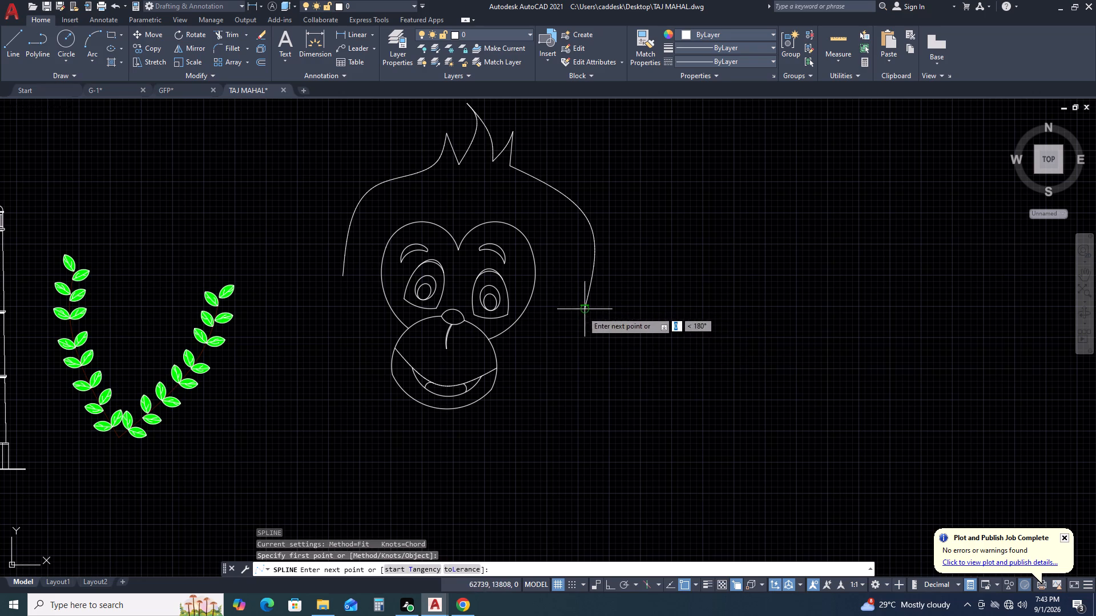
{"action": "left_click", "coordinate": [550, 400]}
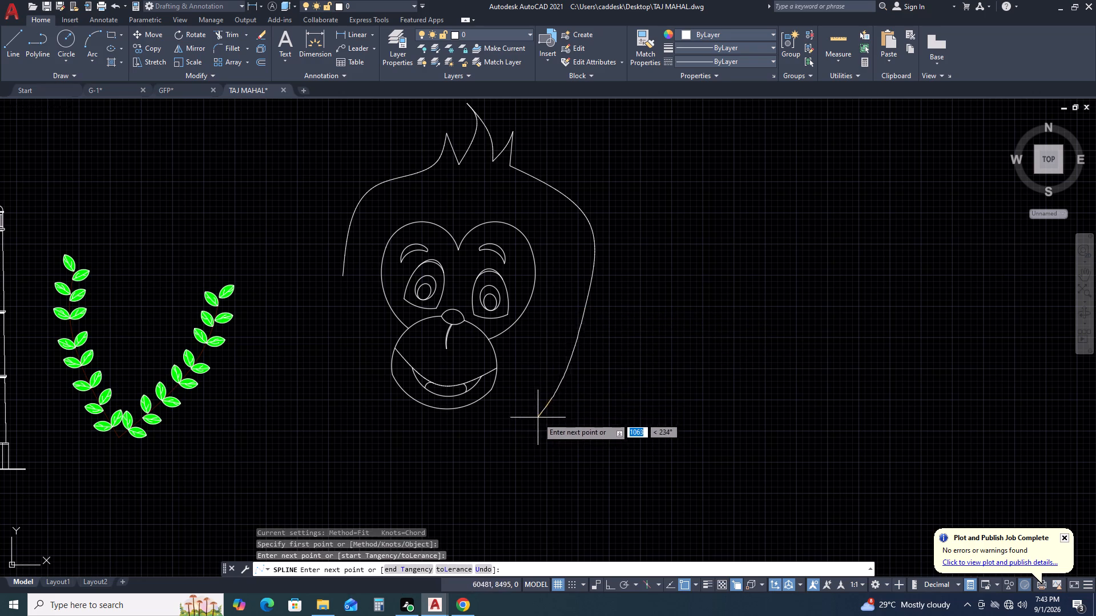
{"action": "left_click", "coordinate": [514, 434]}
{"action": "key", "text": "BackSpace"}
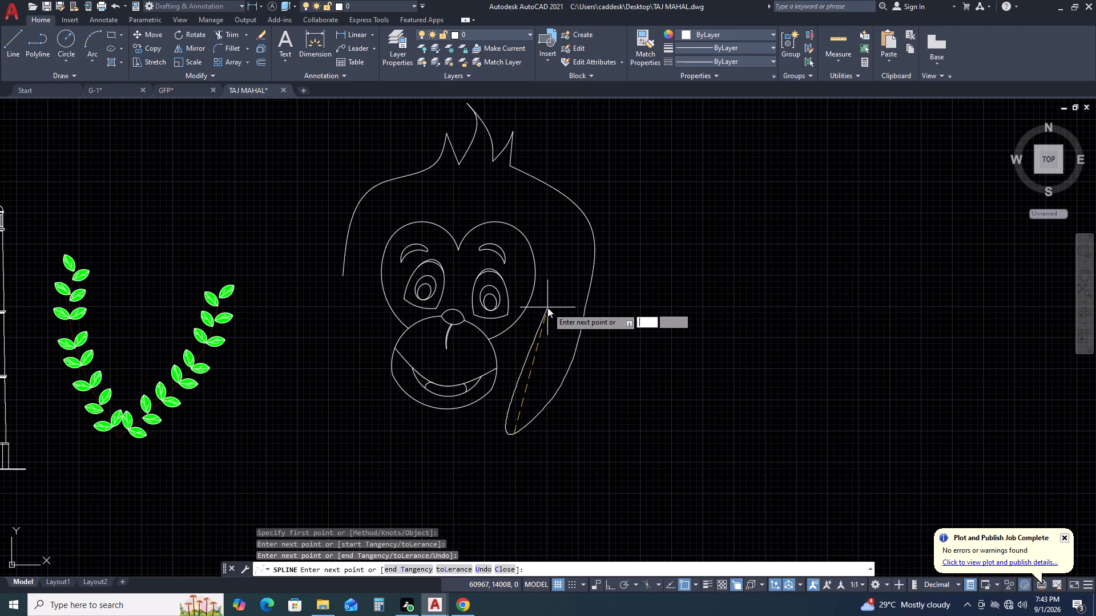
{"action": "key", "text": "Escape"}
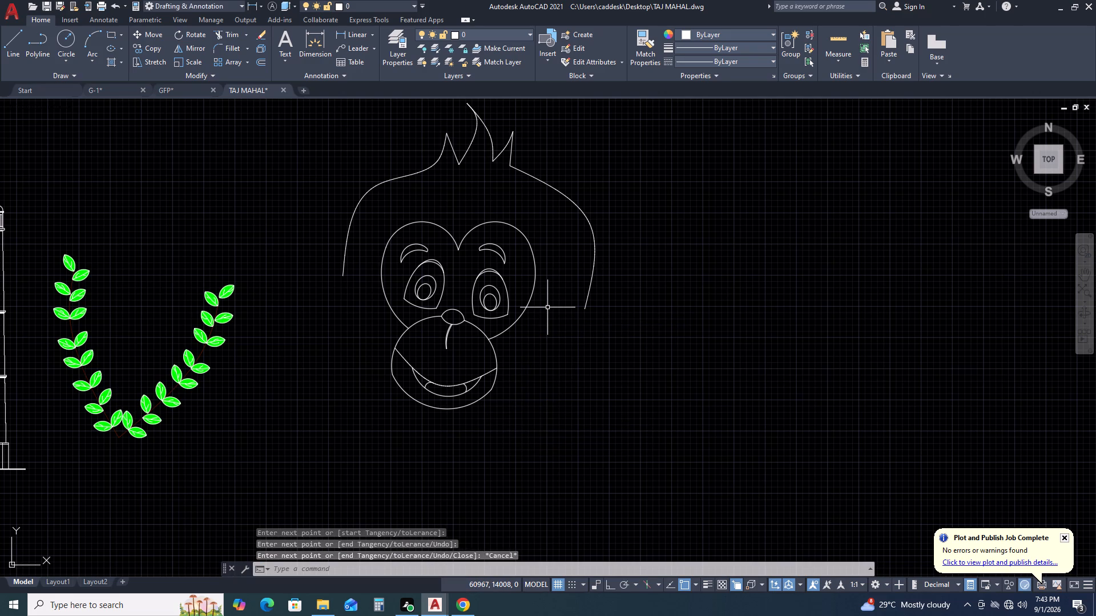
Draw a three-point spline from the lower end of the head outline's right side, curving down and inward to a tip beside the chin.
{"action": "key", "text": "space"}
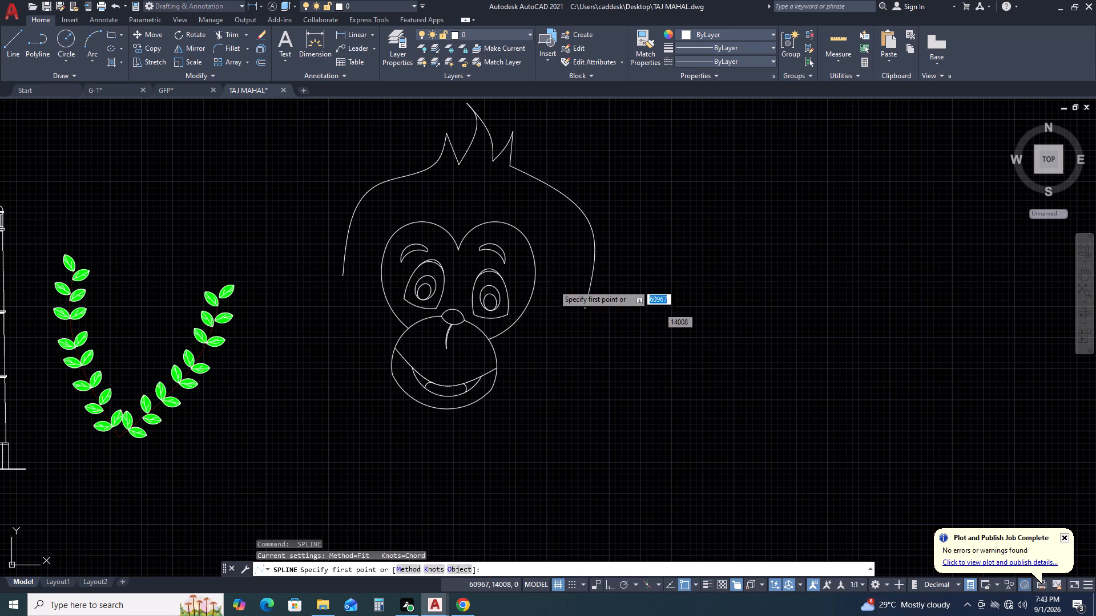
{"action": "left_click", "coordinate": [585, 310]}
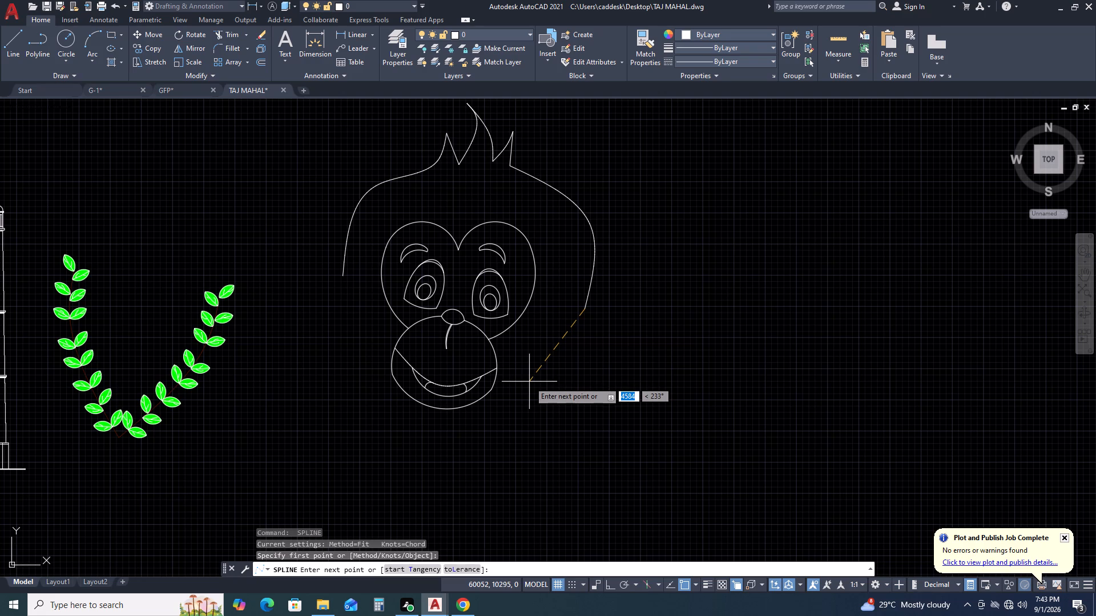
{"action": "scroll", "coordinate": [531, 383], "scroll_direction": "up", "scroll_amount": 1}
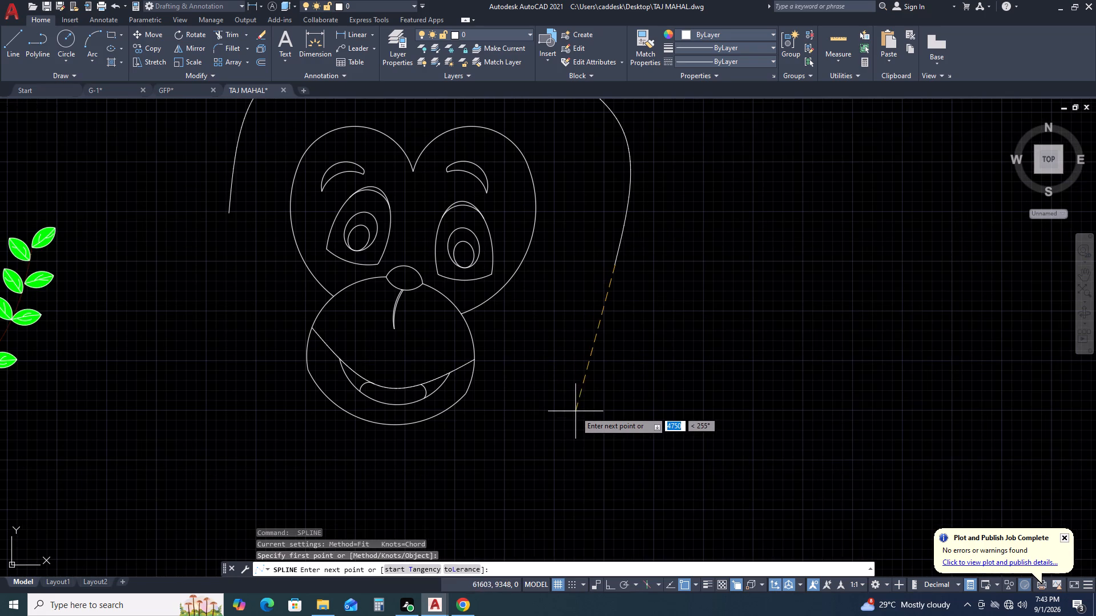
{"action": "left_click", "coordinate": [576, 410]}
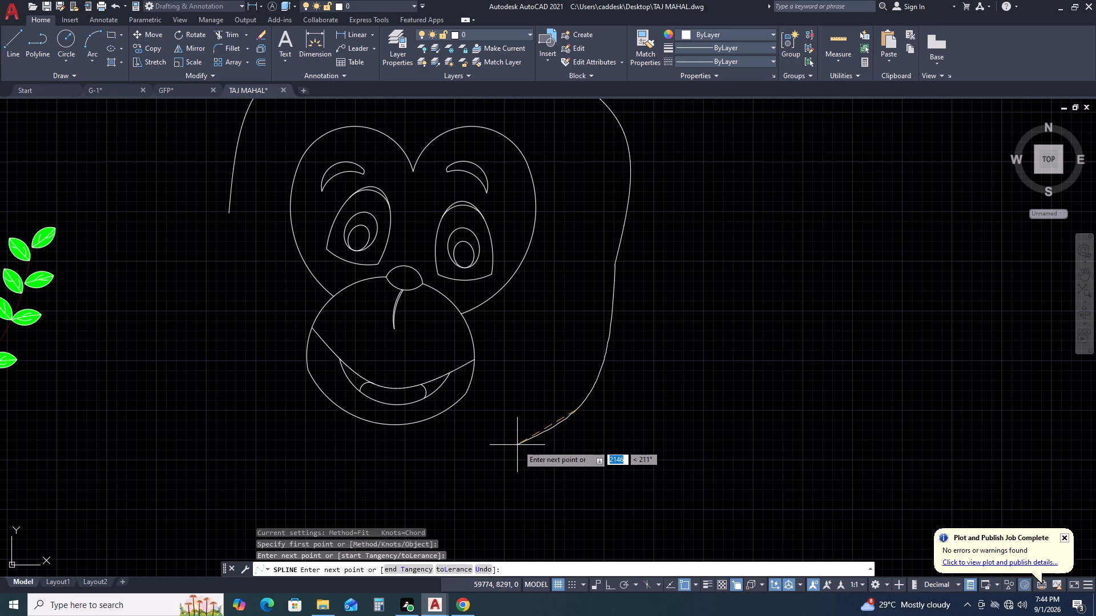
{"action": "left_click", "coordinate": [518, 445]}
{"action": "key", "text": "space"}
Draw a short curved spline from the new jaw tip up and outward, forming the inner edge of a fur tuft.
{"action": "key", "text": "space"}
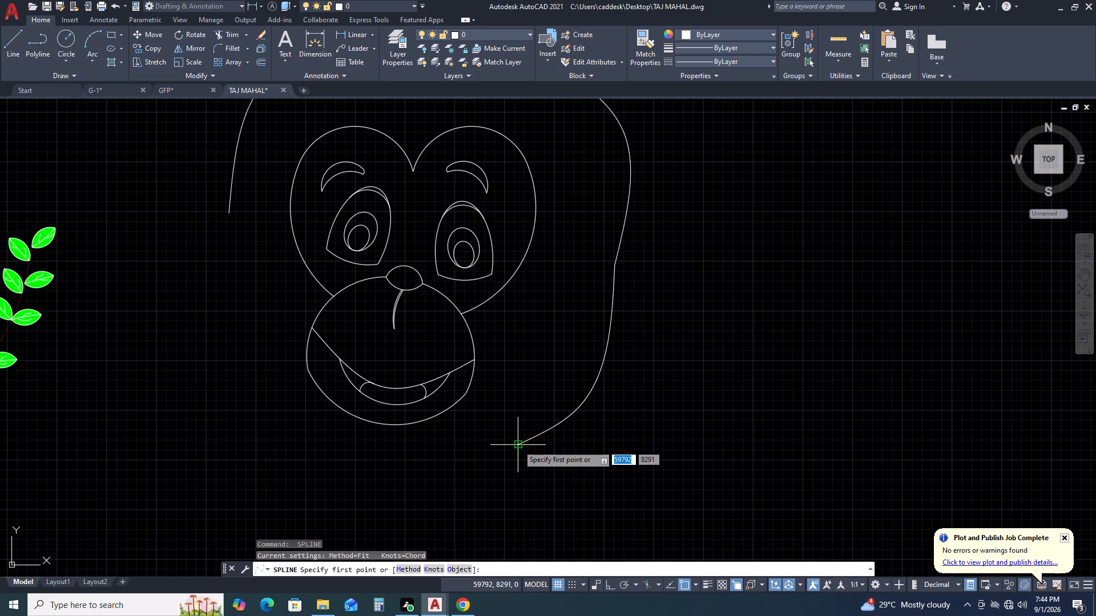
{"action": "left_click", "coordinate": [518, 445]}
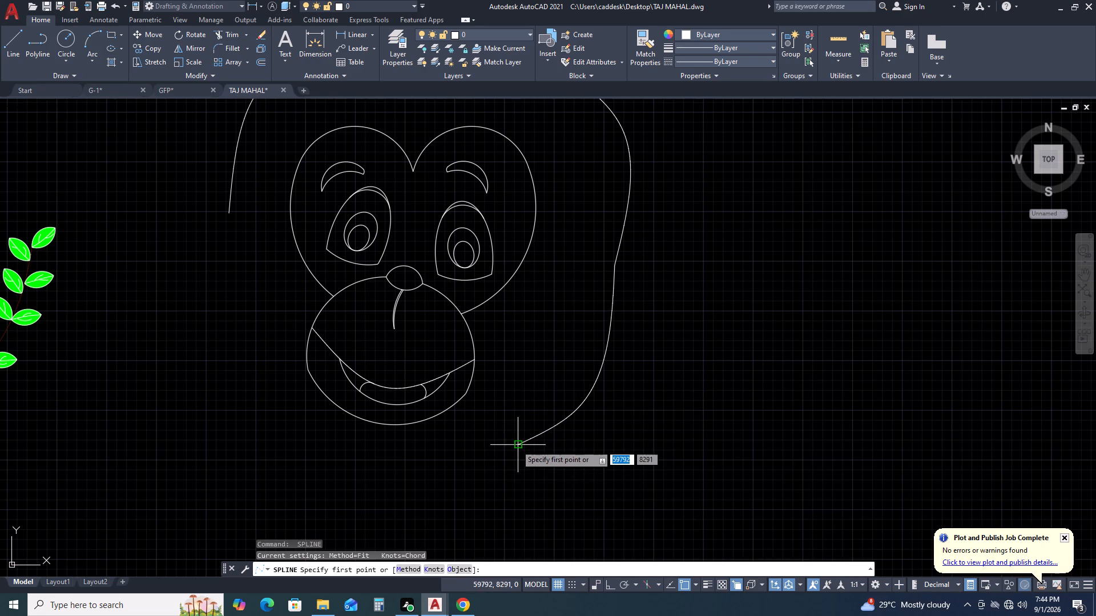
{"action": "left_click", "coordinate": [516, 445]}
{"action": "left_click", "coordinate": [548, 392]}
{"action": "left_click", "coordinate": [548, 389]}
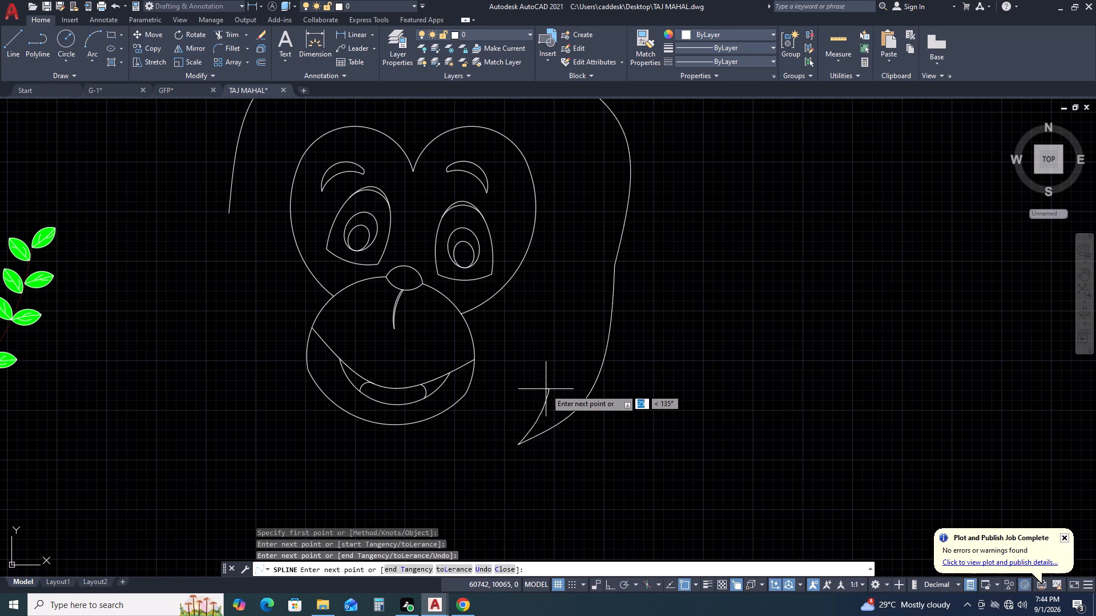
{"action": "key", "text": "space"}
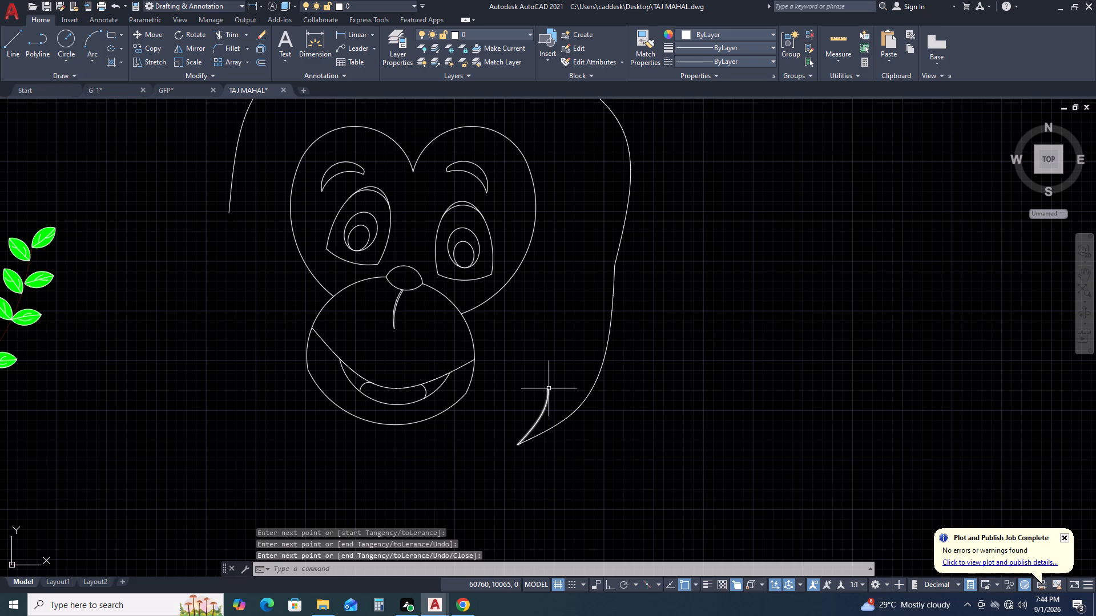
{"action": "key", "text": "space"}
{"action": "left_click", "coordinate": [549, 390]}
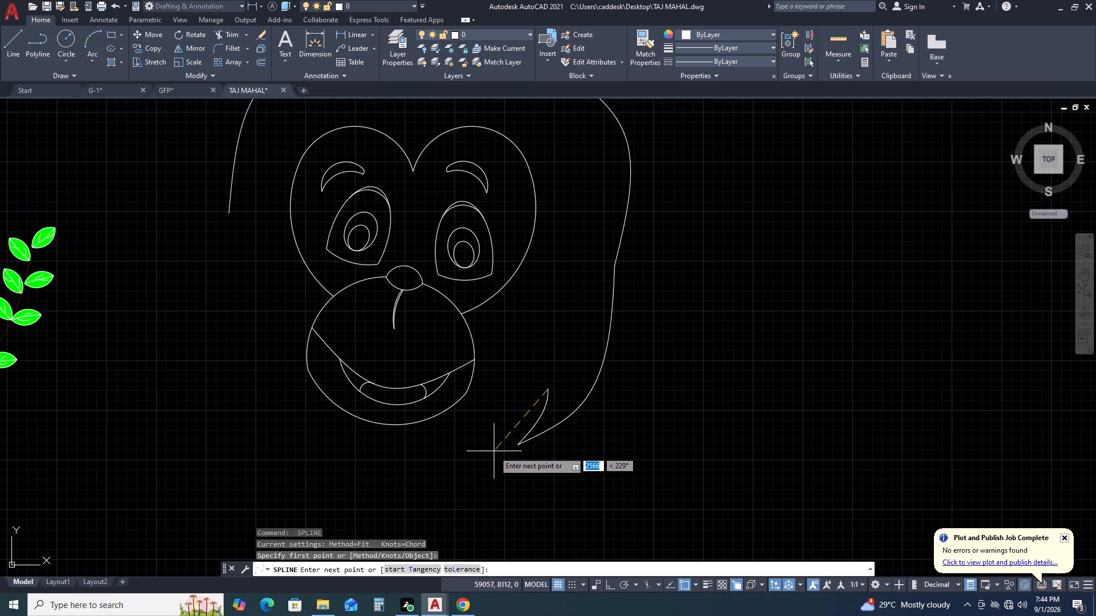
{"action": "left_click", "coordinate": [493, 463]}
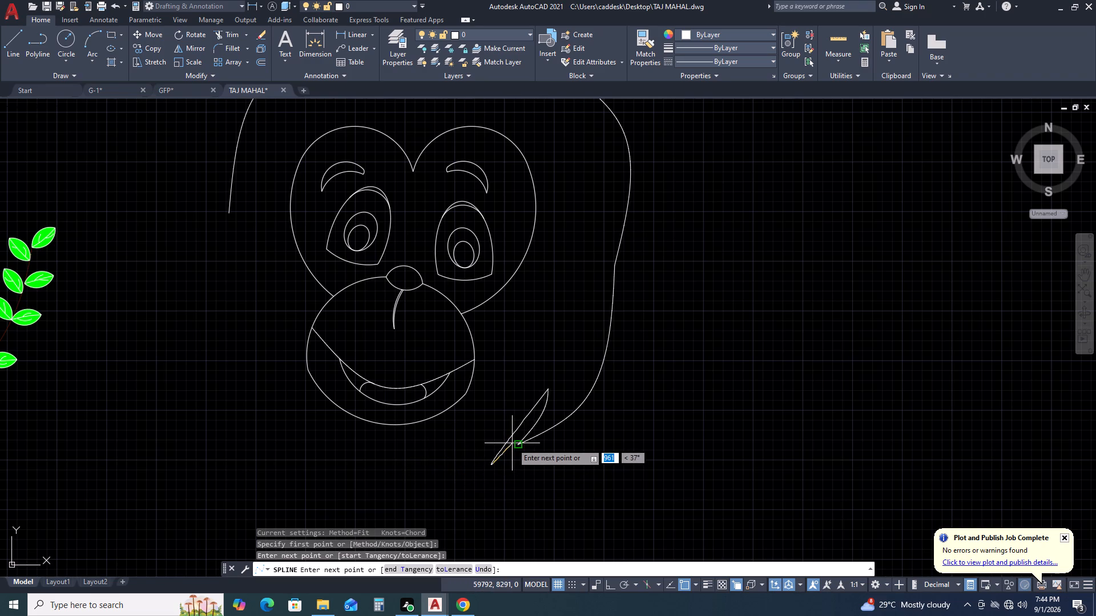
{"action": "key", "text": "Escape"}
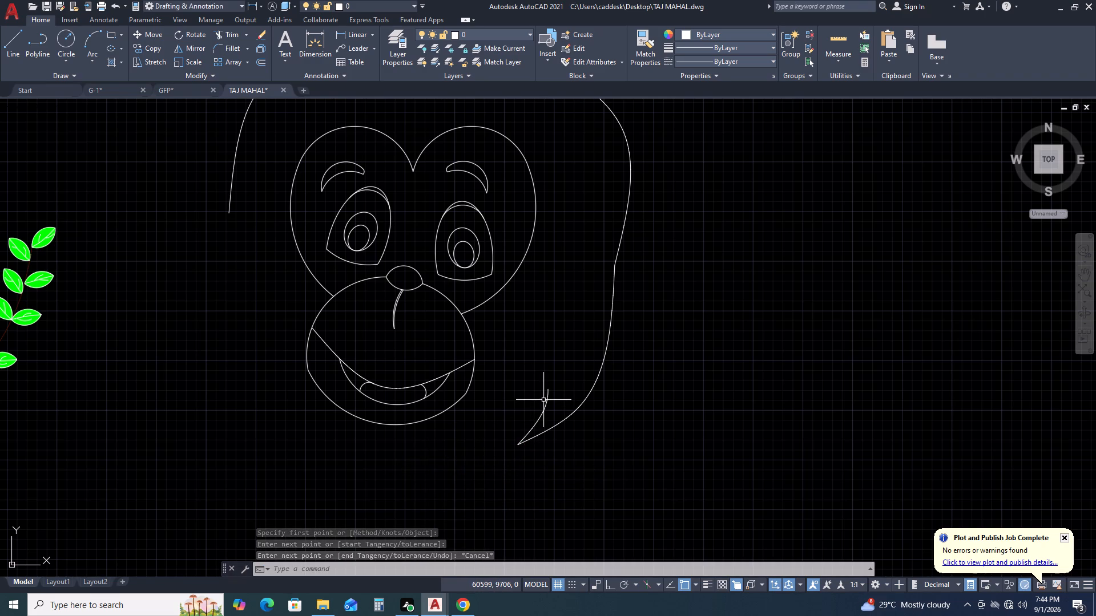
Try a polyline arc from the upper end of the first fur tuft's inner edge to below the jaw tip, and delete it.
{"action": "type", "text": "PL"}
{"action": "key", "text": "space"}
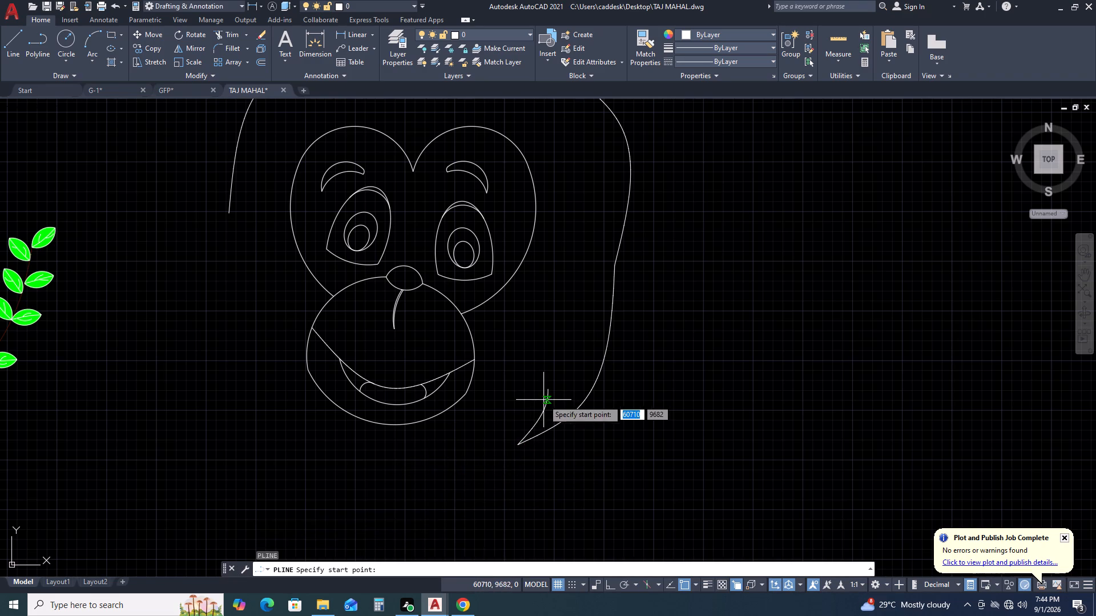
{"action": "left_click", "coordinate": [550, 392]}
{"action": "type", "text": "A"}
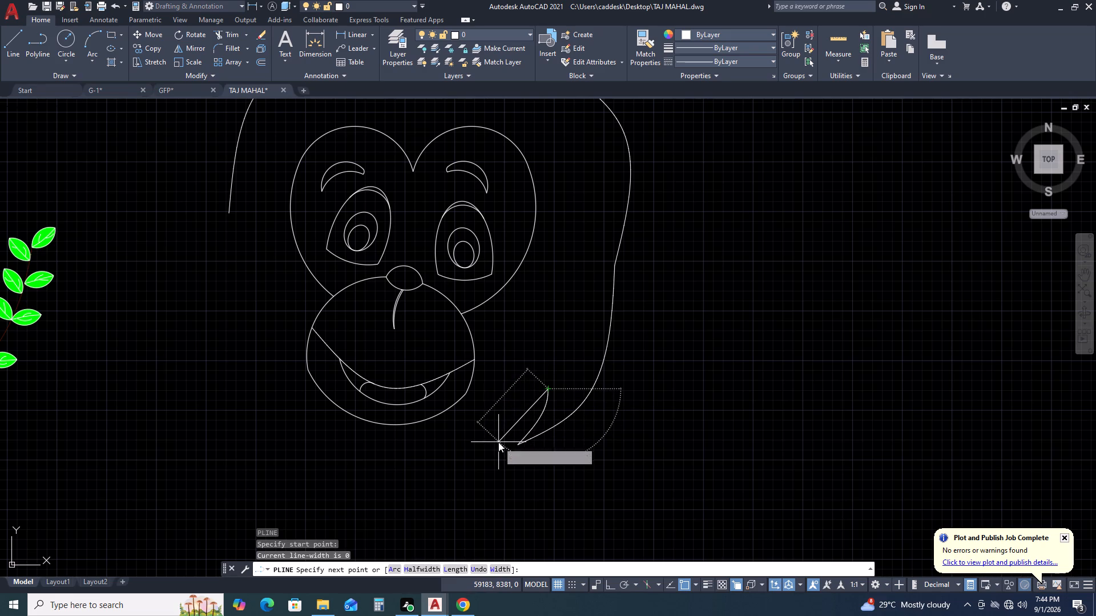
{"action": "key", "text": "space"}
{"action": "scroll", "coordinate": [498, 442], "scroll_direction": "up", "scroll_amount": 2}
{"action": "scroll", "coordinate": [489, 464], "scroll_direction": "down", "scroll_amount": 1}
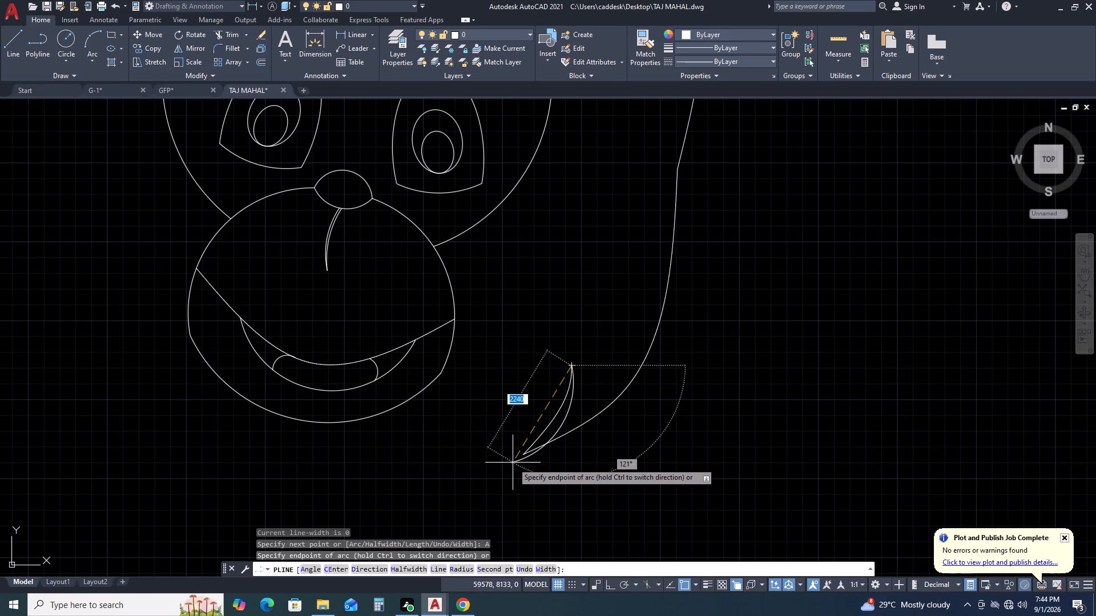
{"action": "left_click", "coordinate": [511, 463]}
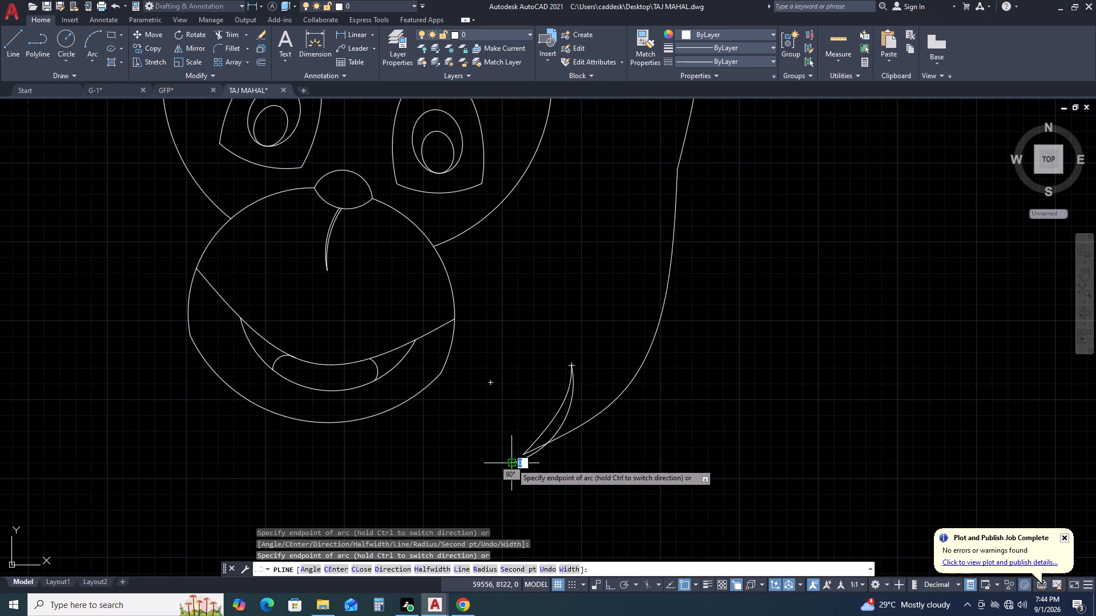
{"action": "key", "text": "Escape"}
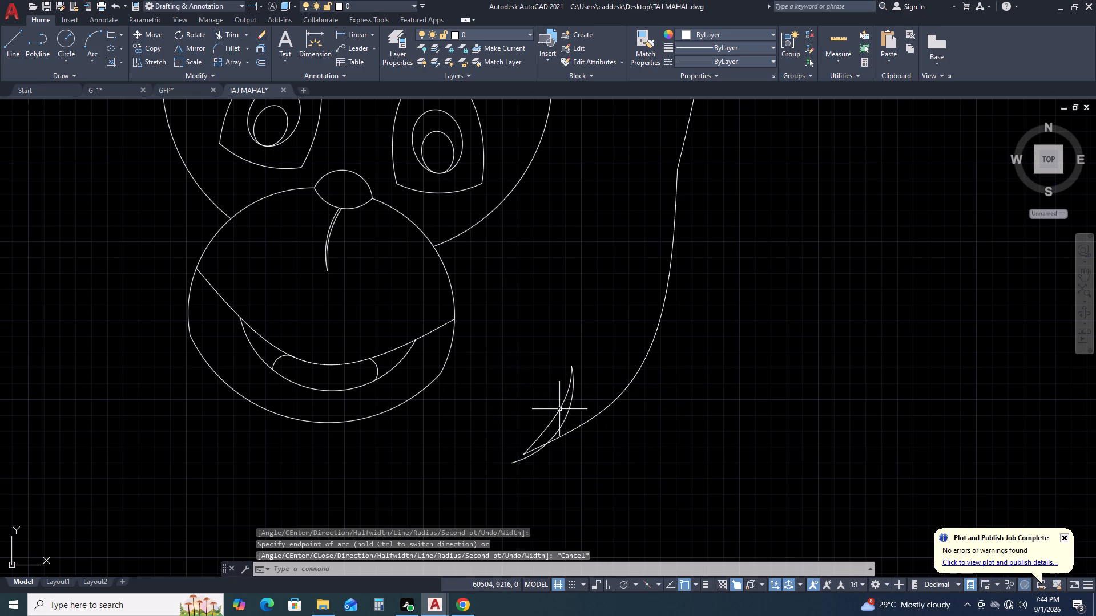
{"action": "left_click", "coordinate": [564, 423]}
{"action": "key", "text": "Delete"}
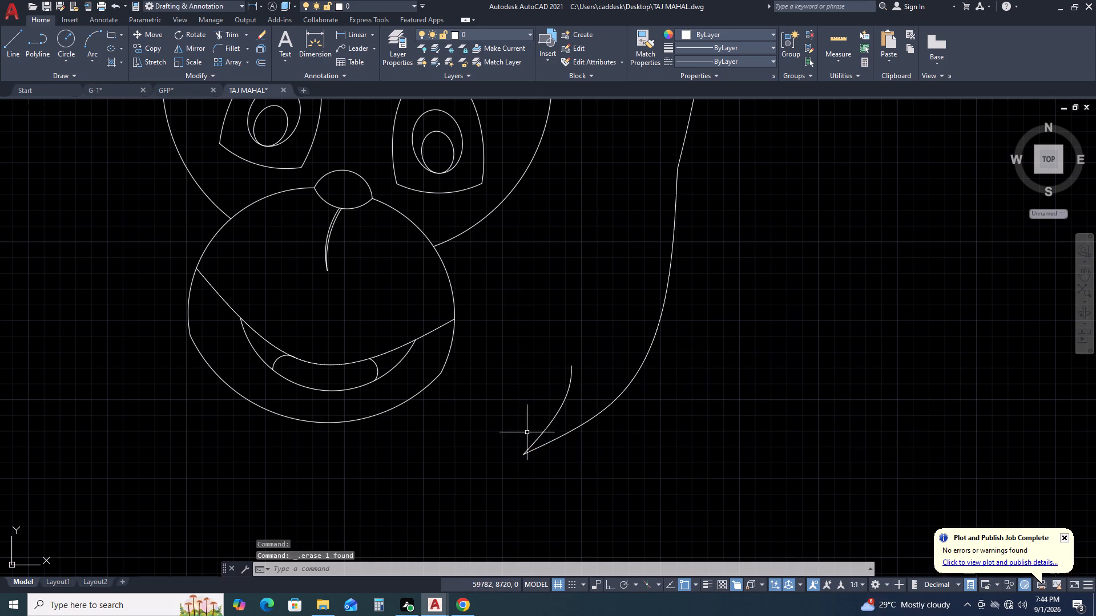
Draw a three-point spline from the first tuft's inner edge, curving down and inward to a second tip below the chin's right side.
{"action": "middle_click_drag", "start_coordinate": [557, 432], "coordinate": [638, 371]}
{"action": "type", "text": "SPL"}
{"action": "key", "text": "space"}
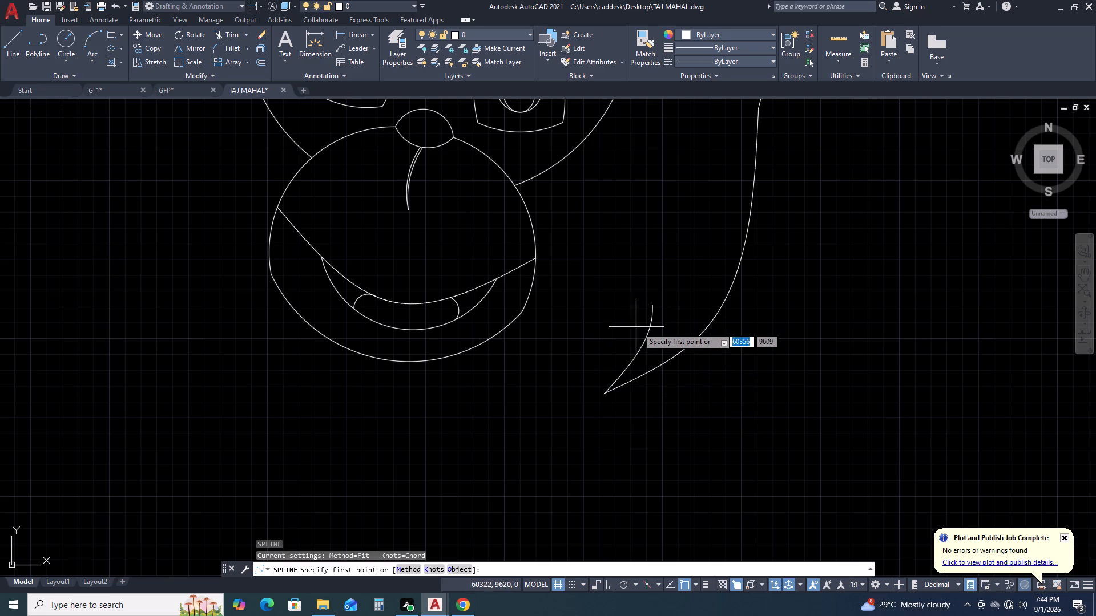
{"action": "left_click", "coordinate": [639, 347]}
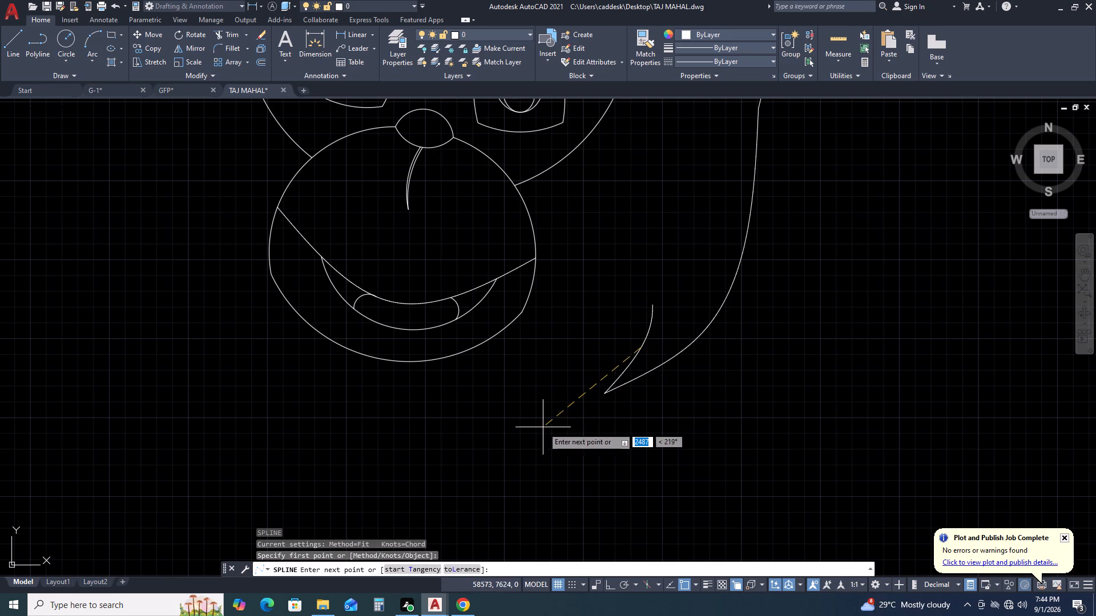
{"action": "left_click", "coordinate": [543, 429]}
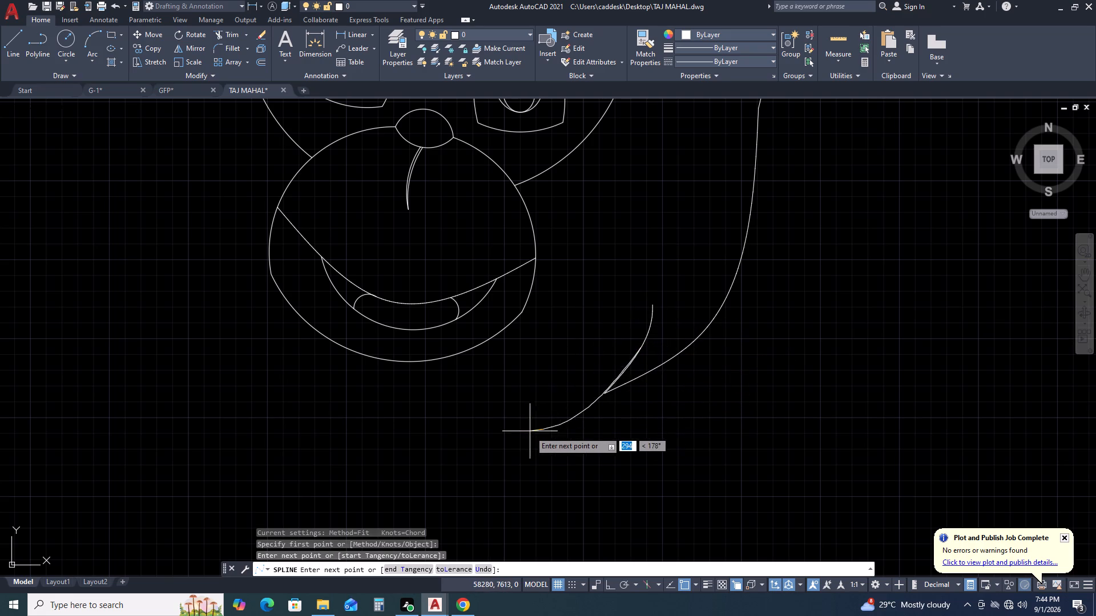
{"action": "left_click", "coordinate": [530, 436]}
{"action": "key", "text": "Return"}
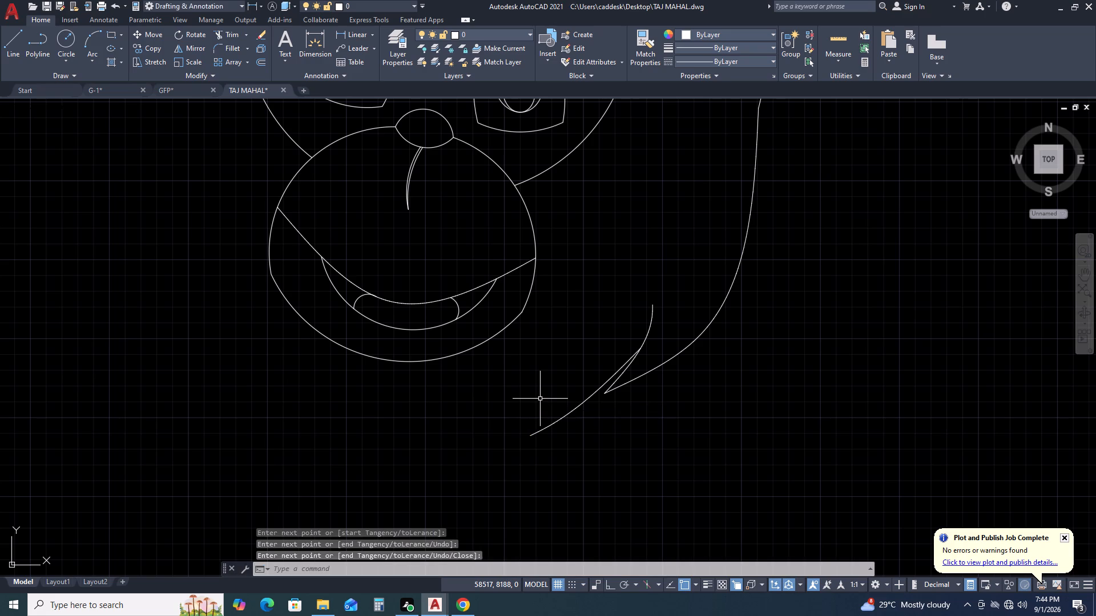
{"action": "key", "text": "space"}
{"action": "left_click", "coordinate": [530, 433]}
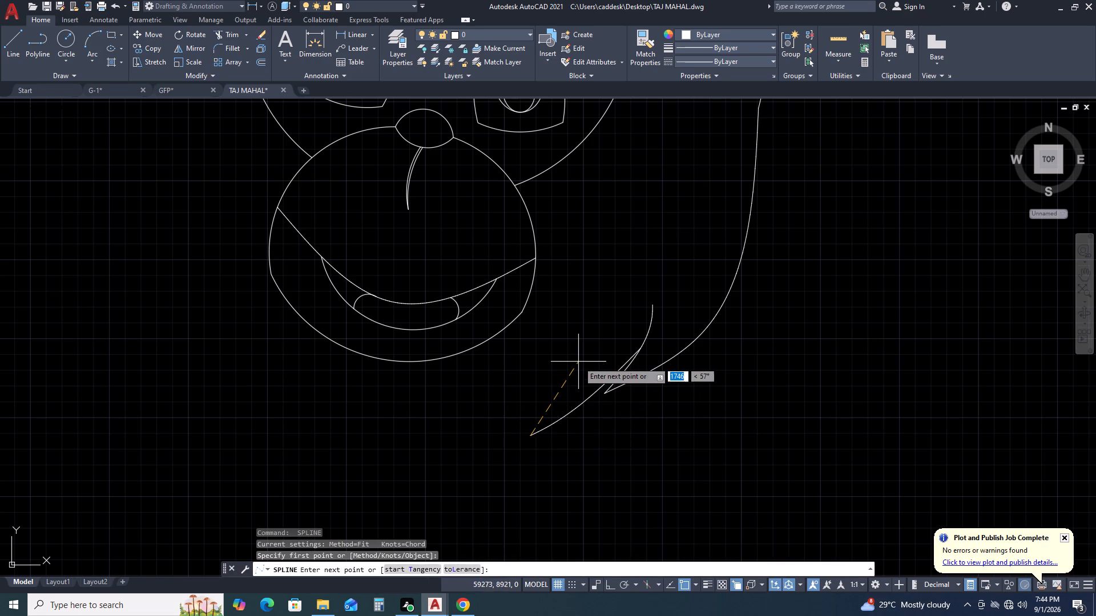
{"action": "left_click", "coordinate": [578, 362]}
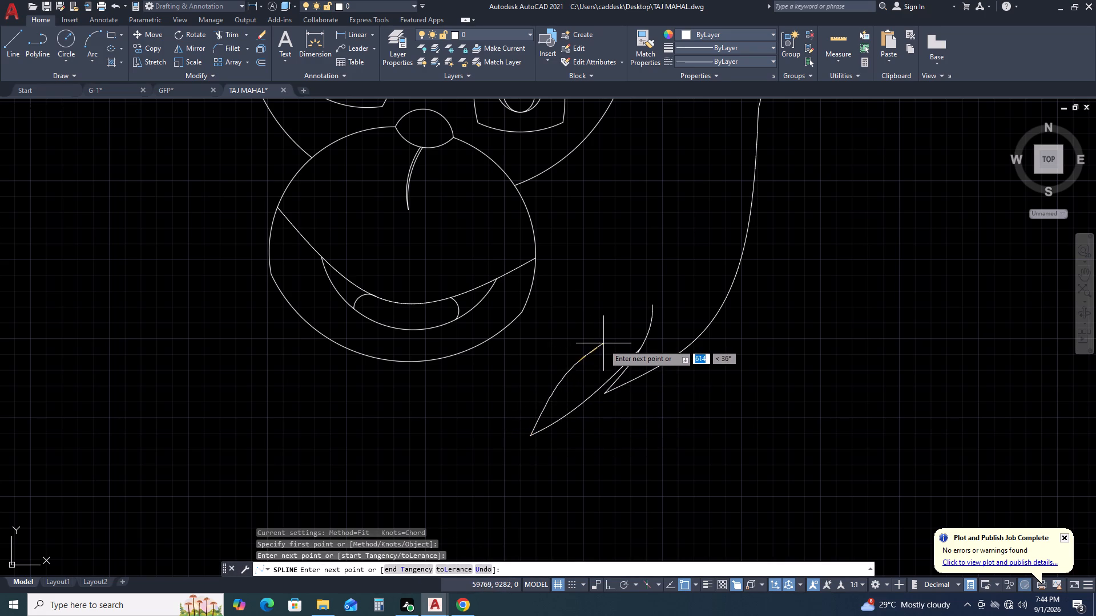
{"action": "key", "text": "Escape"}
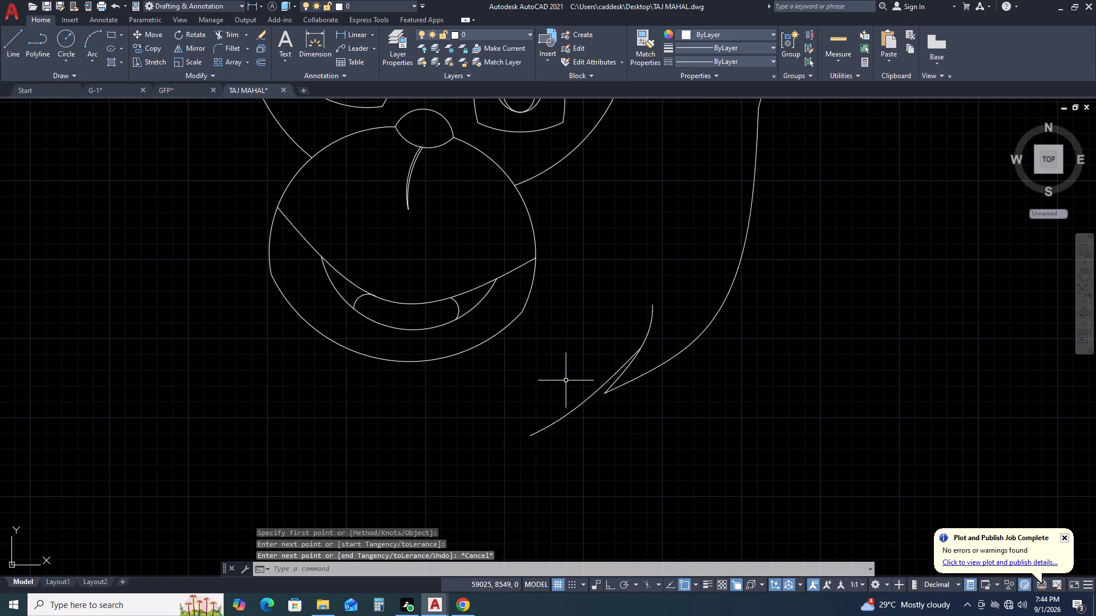
Draw a two-point spline from the second tuft tip steeply upward beside the chin as the tuft's inner edge.
{"action": "key", "text": "space"}
{"action": "left_click", "coordinate": [531, 437]}
{"action": "left_click", "coordinate": [545, 367]}
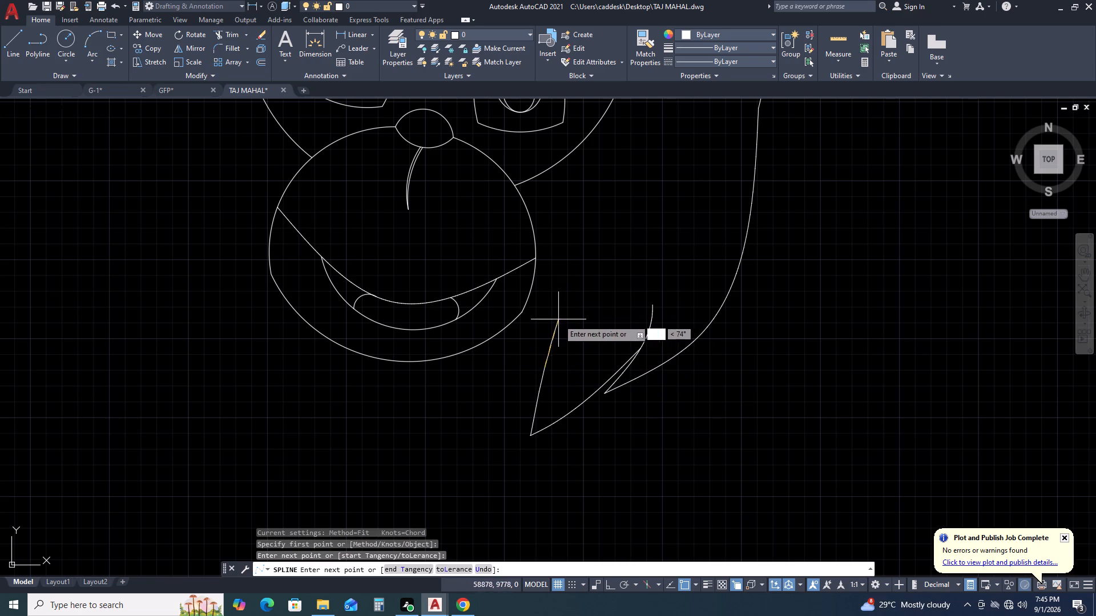
{"action": "key", "text": "space"}
Stretch the upper end of the second tuft's inner edge outward, tilting it toward the first tuft.
{"action": "left_click", "coordinate": [553, 383]}
{"action": "left_click", "coordinate": [534, 360]}
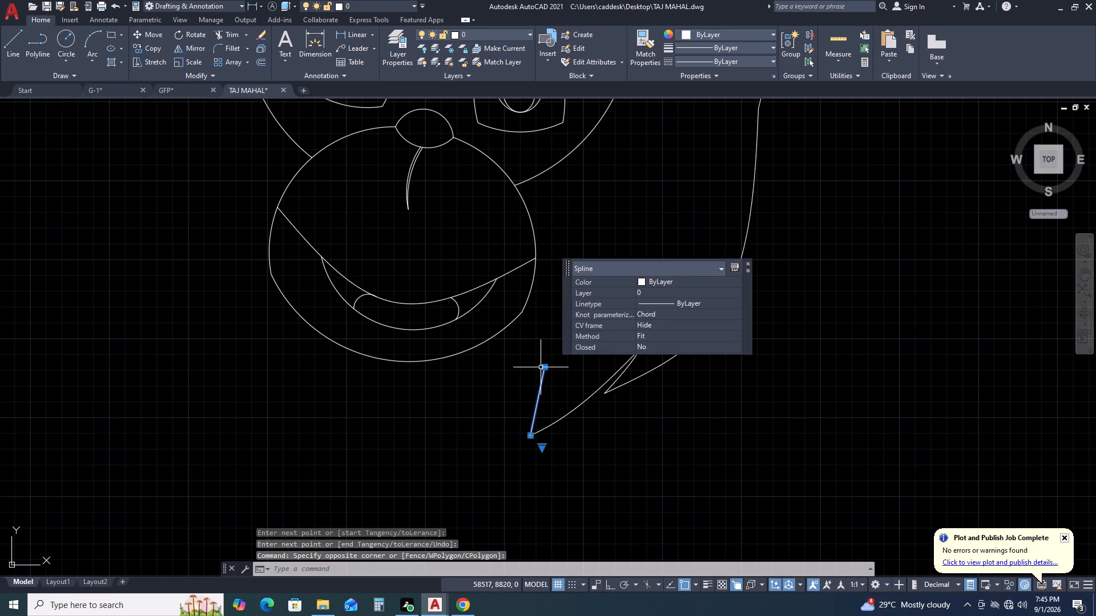
{"action": "left_click", "coordinate": [543, 368]}
{"action": "left_click", "coordinate": [577, 351]}
{"action": "key", "text": "Escape"}
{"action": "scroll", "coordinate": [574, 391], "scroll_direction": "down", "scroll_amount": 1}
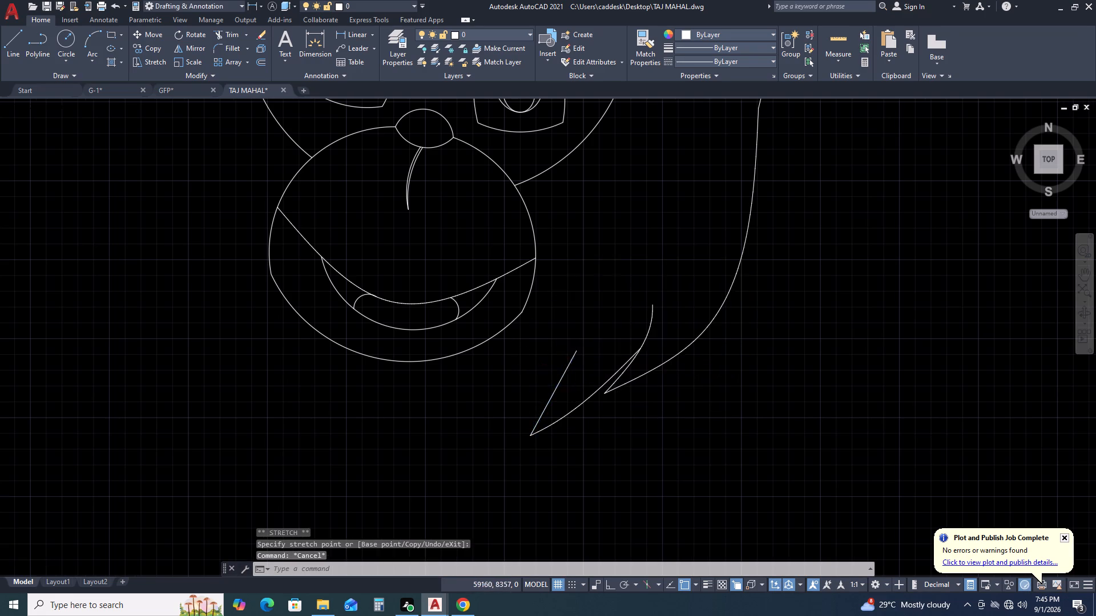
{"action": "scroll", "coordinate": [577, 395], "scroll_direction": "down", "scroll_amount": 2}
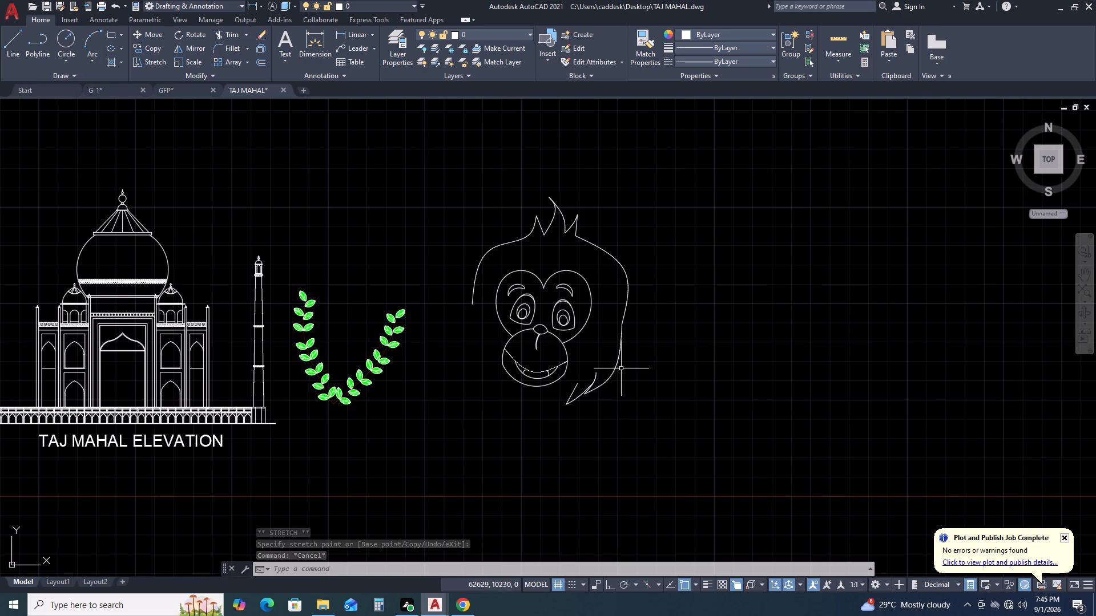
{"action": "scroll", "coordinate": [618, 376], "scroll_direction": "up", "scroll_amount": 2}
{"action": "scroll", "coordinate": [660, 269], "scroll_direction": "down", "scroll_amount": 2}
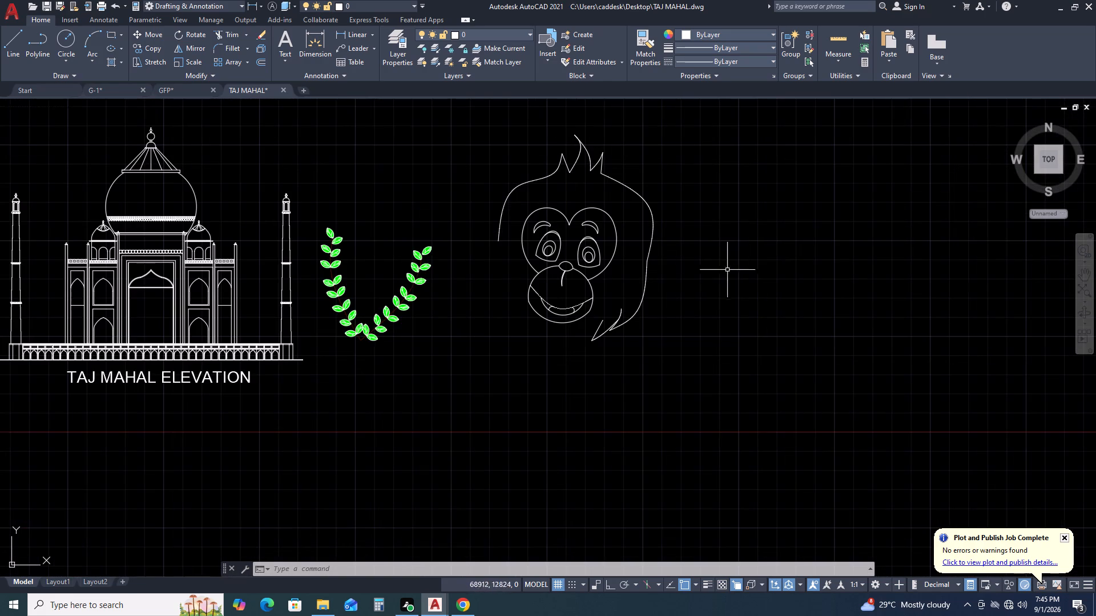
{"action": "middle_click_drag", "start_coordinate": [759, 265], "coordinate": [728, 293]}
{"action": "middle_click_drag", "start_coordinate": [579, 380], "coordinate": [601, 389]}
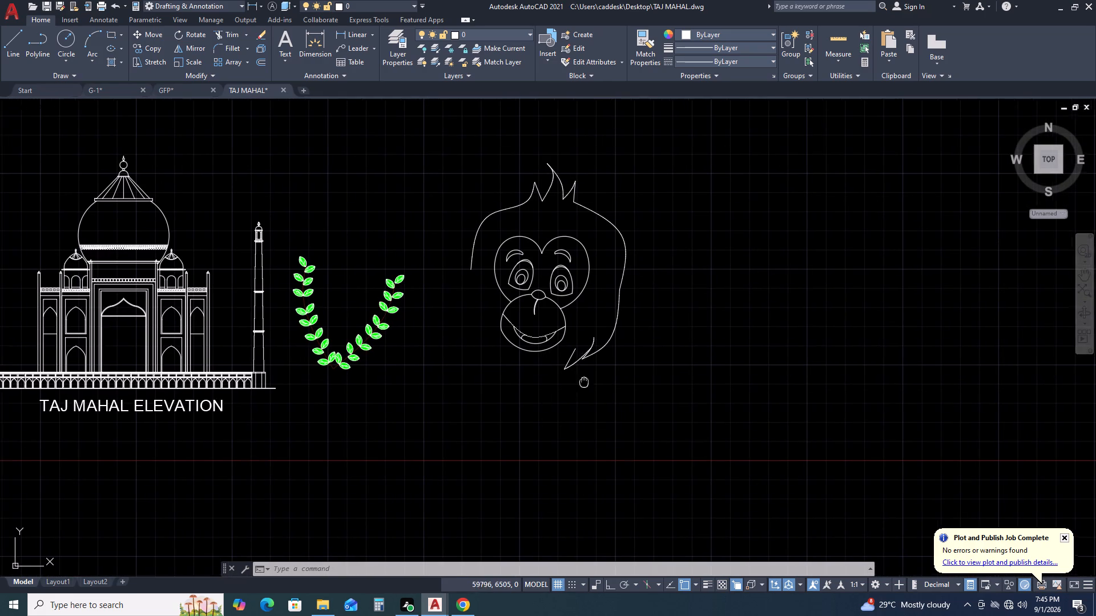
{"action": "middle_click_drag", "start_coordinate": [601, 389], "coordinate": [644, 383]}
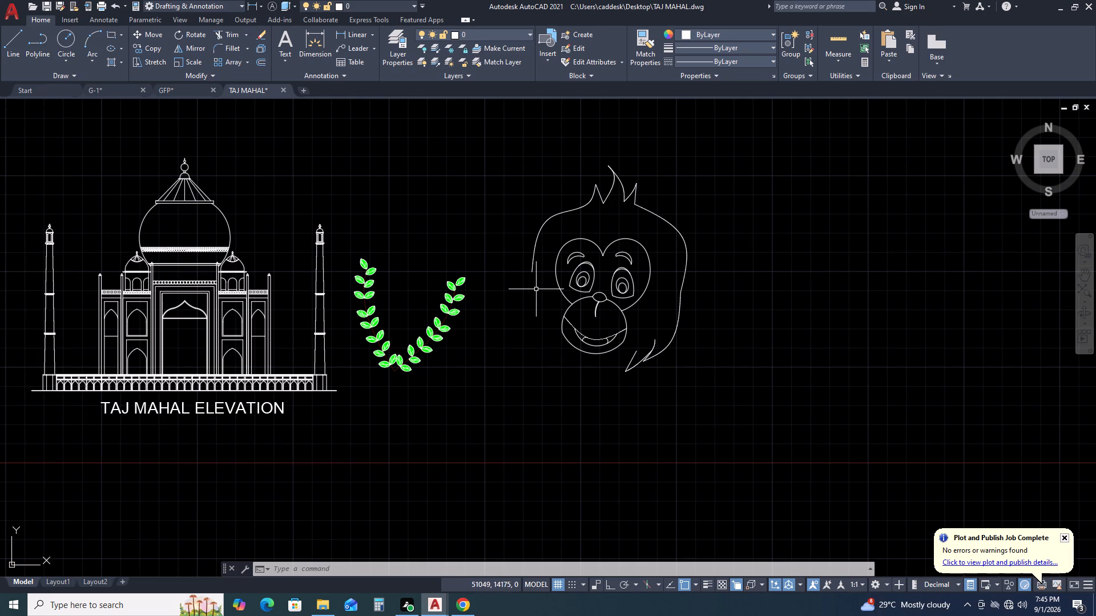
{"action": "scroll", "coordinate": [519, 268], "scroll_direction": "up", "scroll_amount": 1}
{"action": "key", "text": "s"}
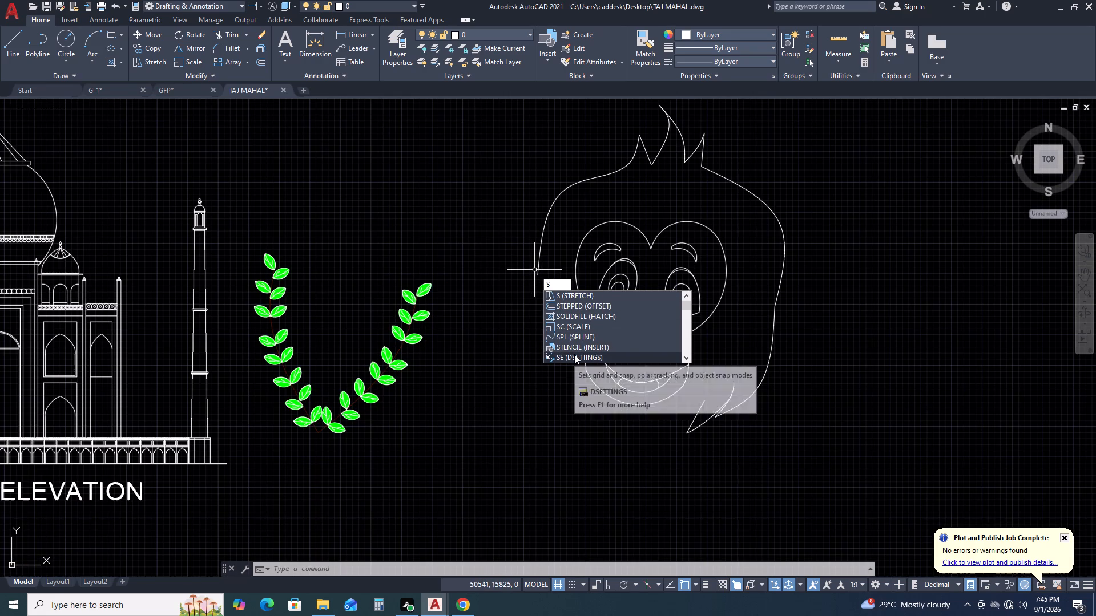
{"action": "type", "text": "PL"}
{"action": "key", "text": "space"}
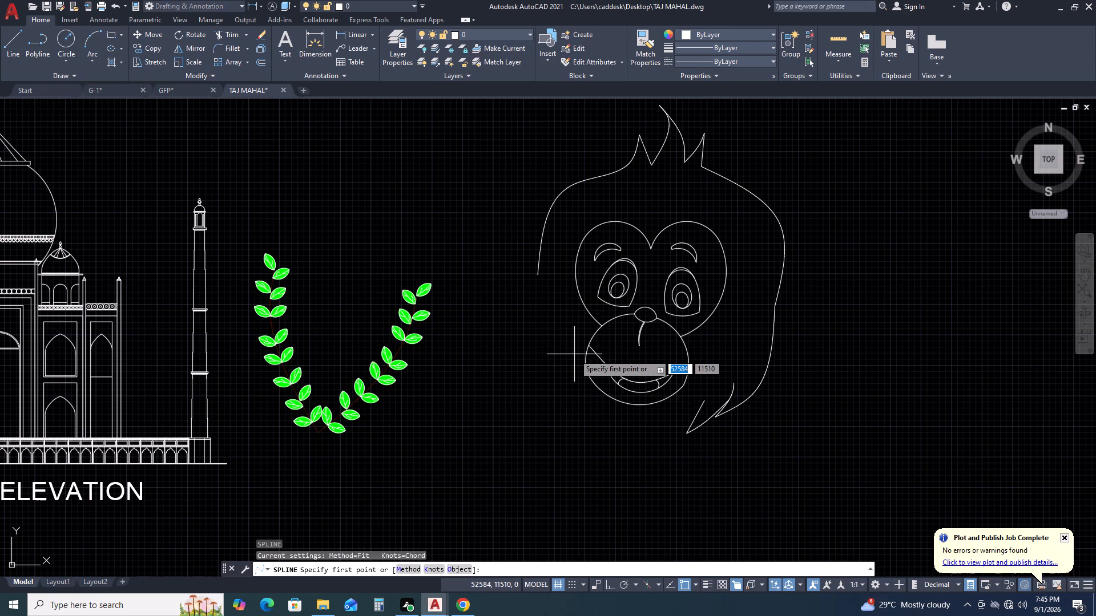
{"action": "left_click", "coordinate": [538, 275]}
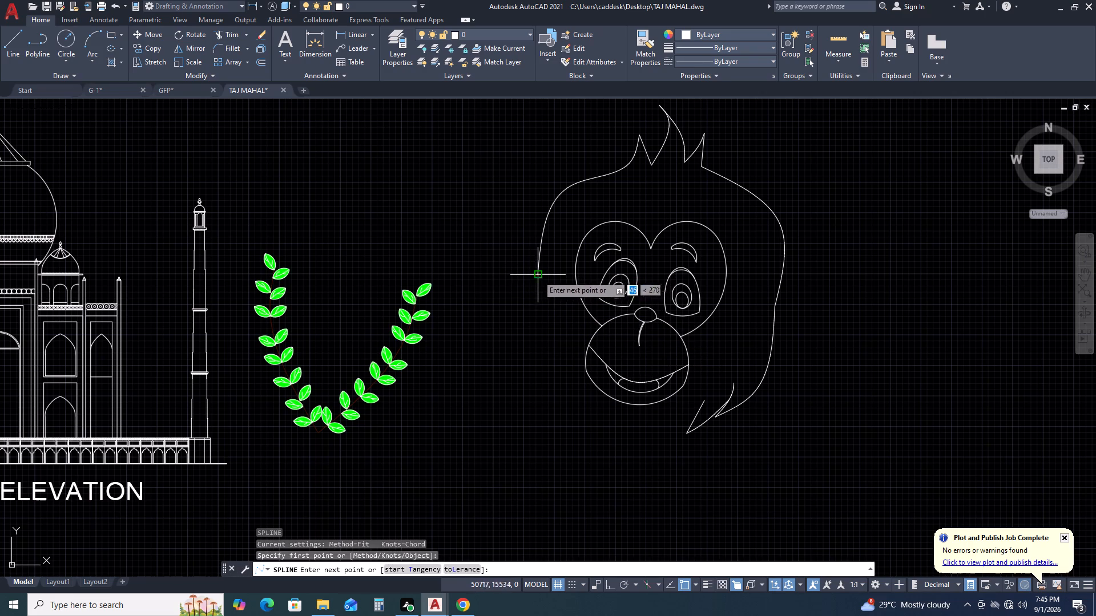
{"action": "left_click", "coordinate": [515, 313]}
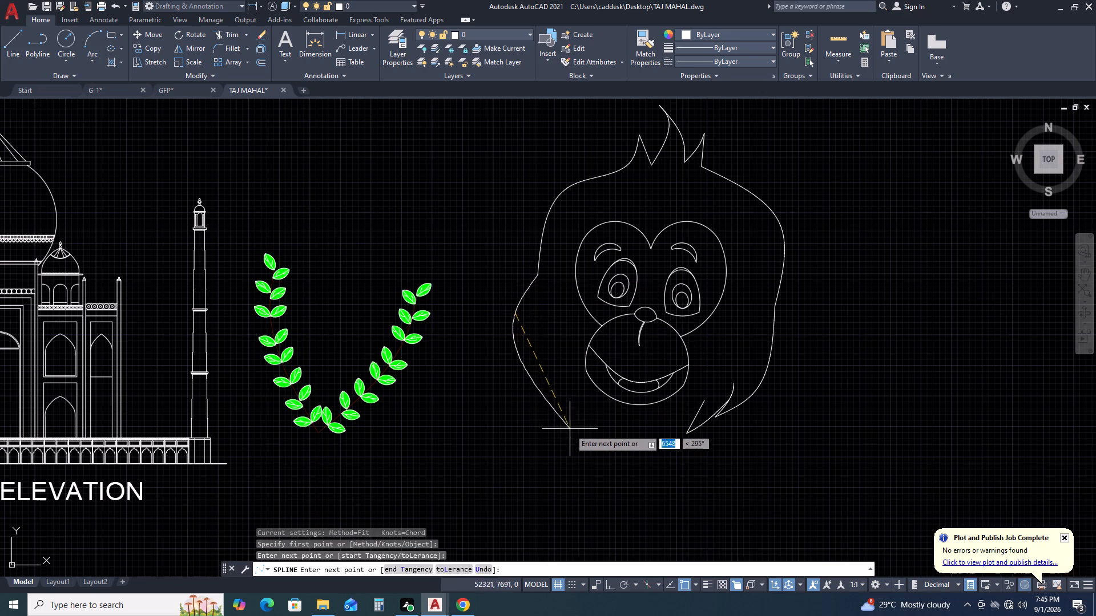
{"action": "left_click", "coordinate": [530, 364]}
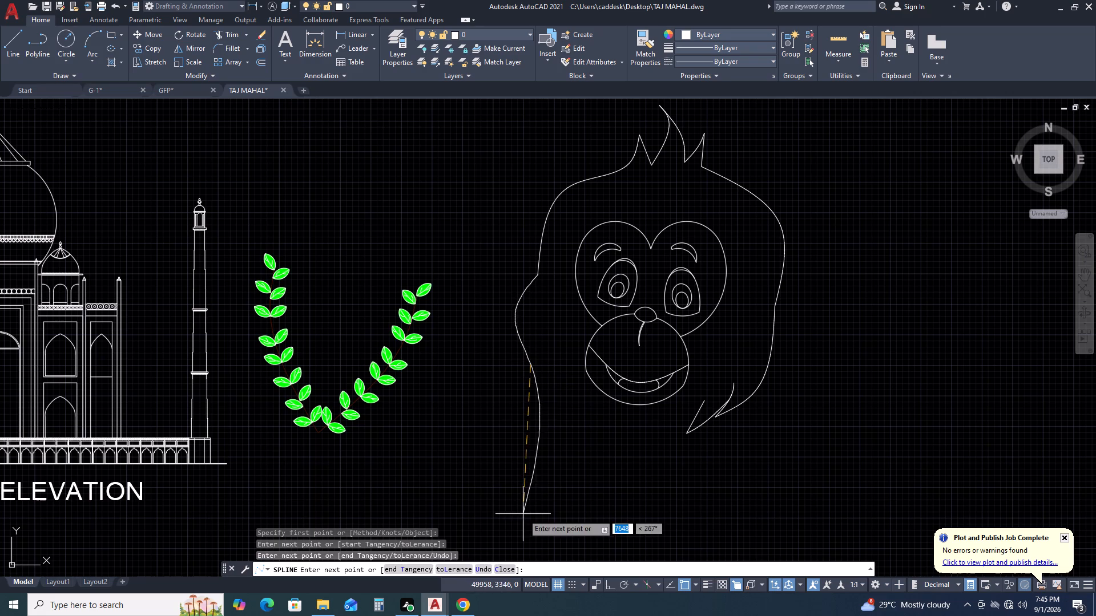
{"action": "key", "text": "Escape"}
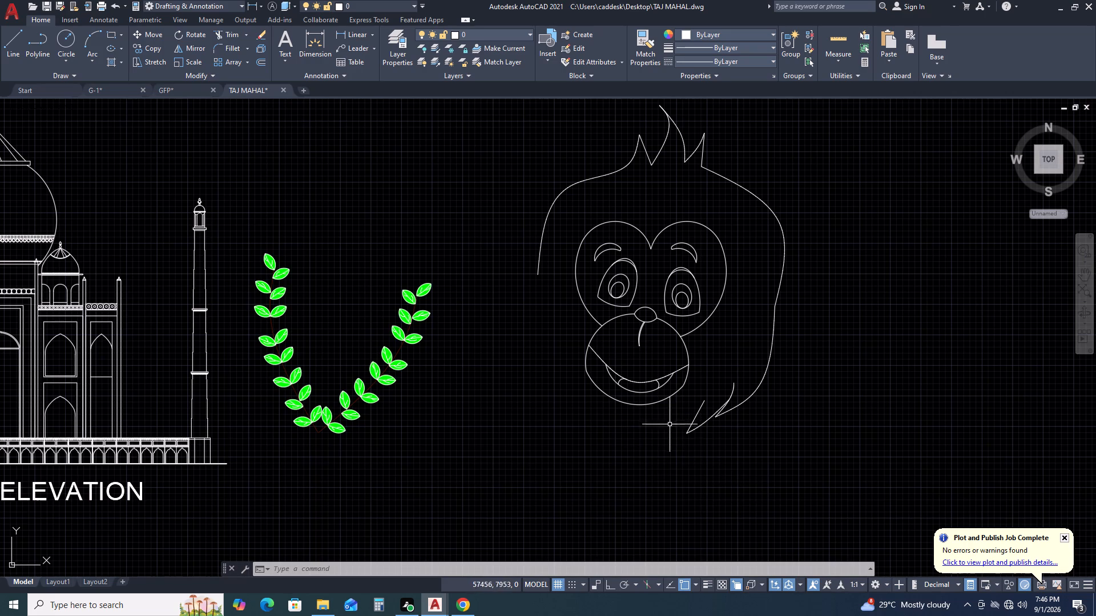
Draw a three-point spline from the second tuft's inner edge, curving down and inward to a third tip below the chin.
{"action": "scroll", "coordinate": [692, 423], "scroll_direction": "up", "scroll_amount": 2}
{"action": "middle_click_drag", "start_coordinate": [707, 407], "coordinate": [755, 380]}
{"action": "middle_click_drag", "start_coordinate": [760, 376], "coordinate": [772, 366]}
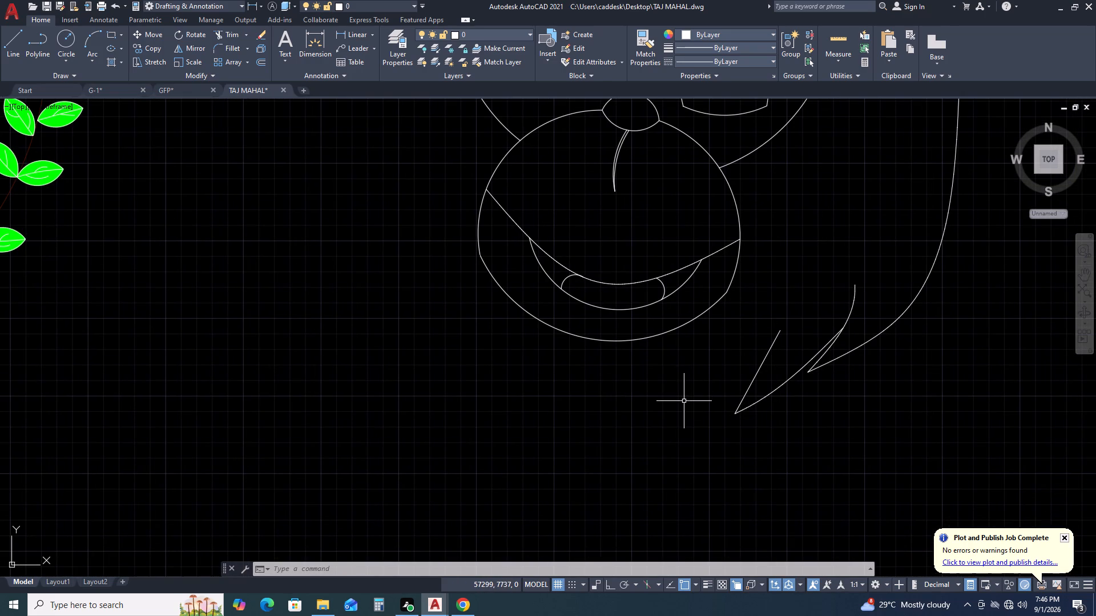
{"action": "key", "text": "s"}
{"action": "key", "text": "p"}
{"action": "key", "text": "l"}
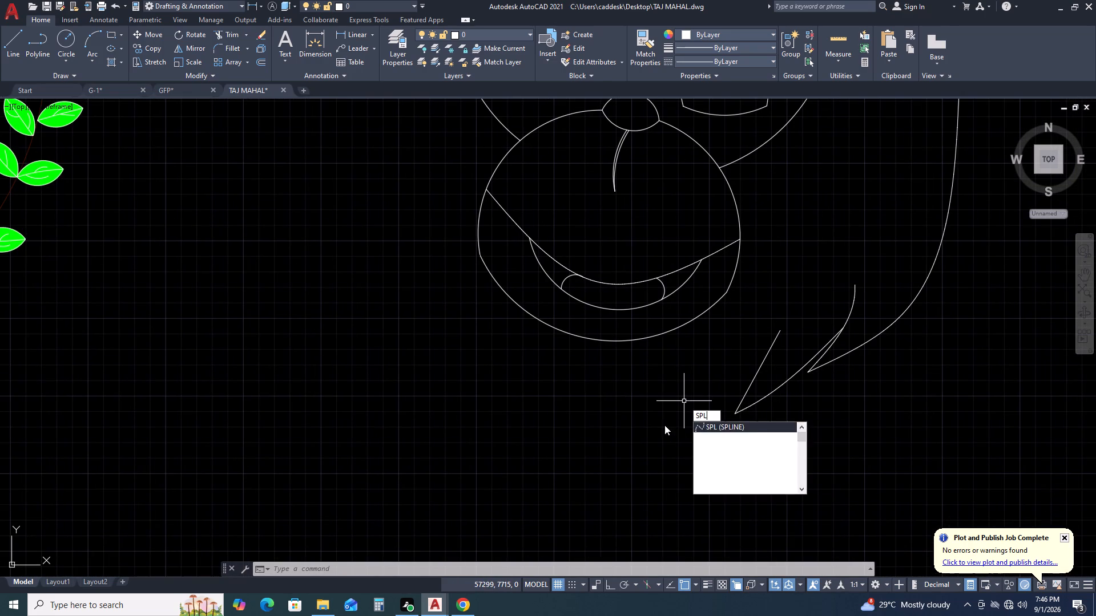
{"action": "key", "text": "space"}
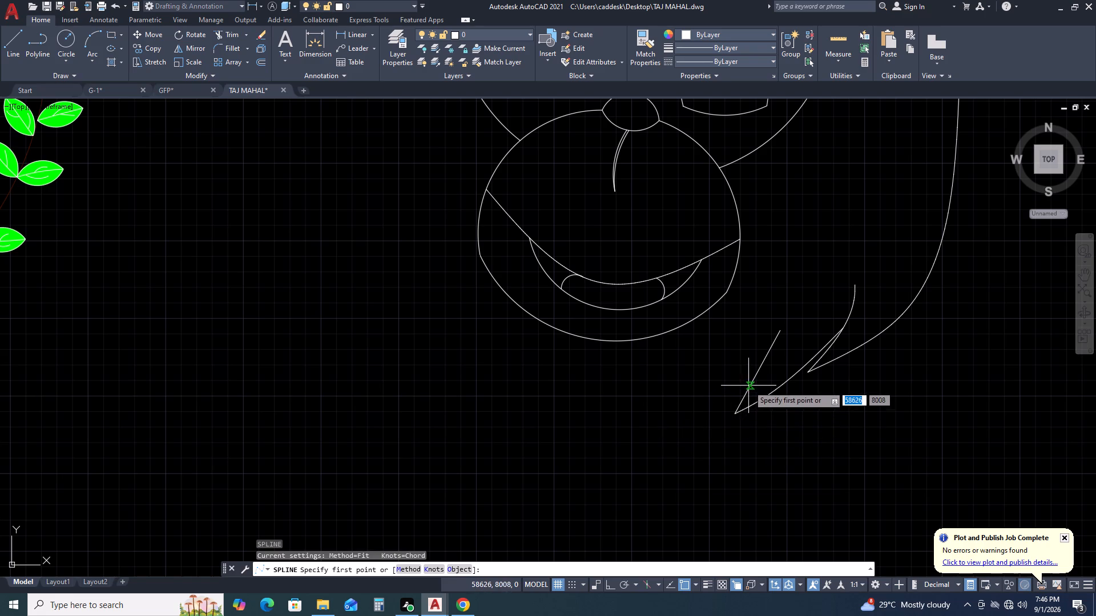
{"action": "double_click", "coordinate": [749, 385]}
{"action": "left_click", "coordinate": [690, 432]}
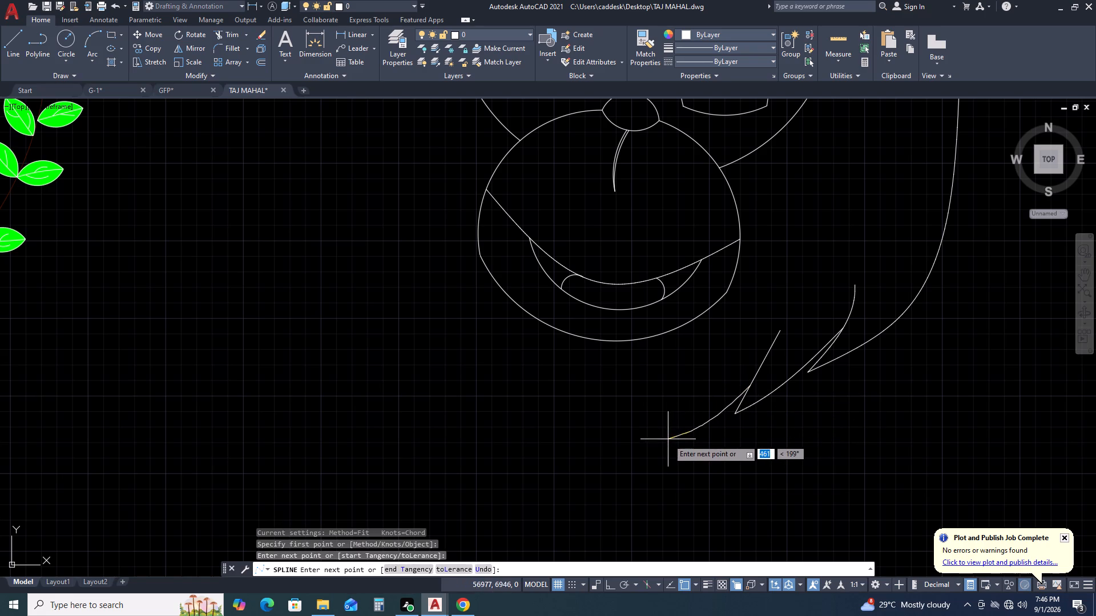
{"action": "left_click", "coordinate": [660, 445]}
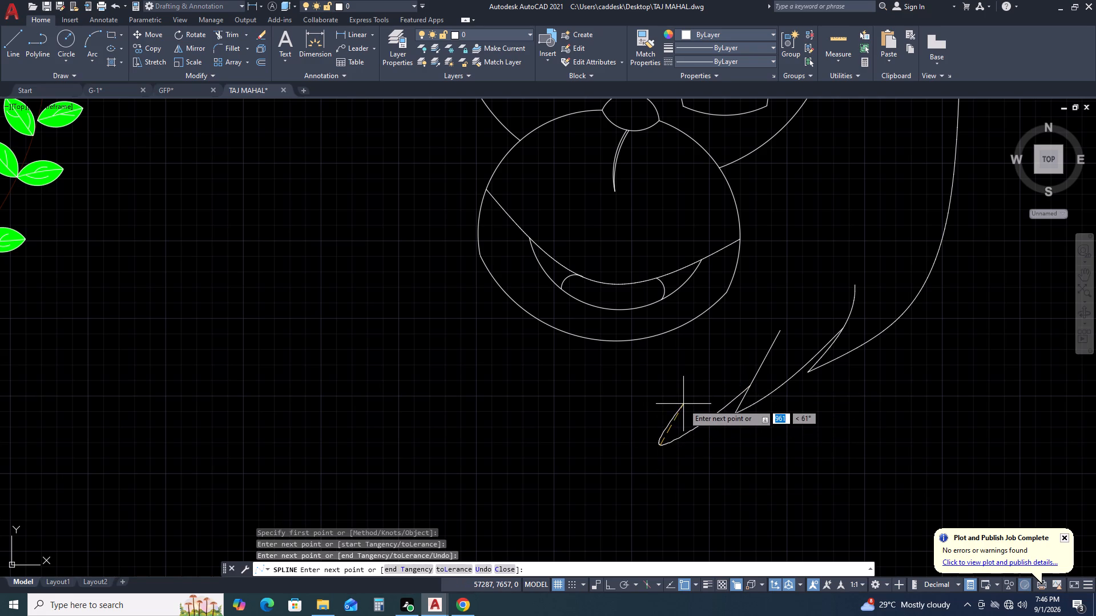
{"action": "key", "text": "Return"}
Draw a two-point spline from the third tuft's tip steeply upward toward the chin as the tuft's inner edge.
{"action": "key", "text": "space"}
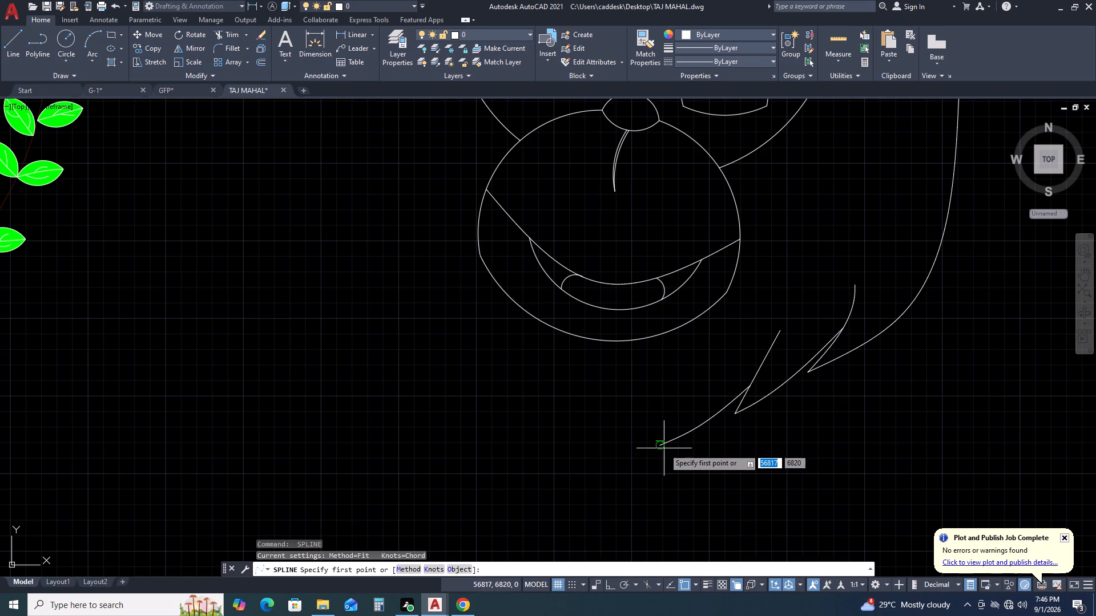
{"action": "left_click", "coordinate": [657, 447]}
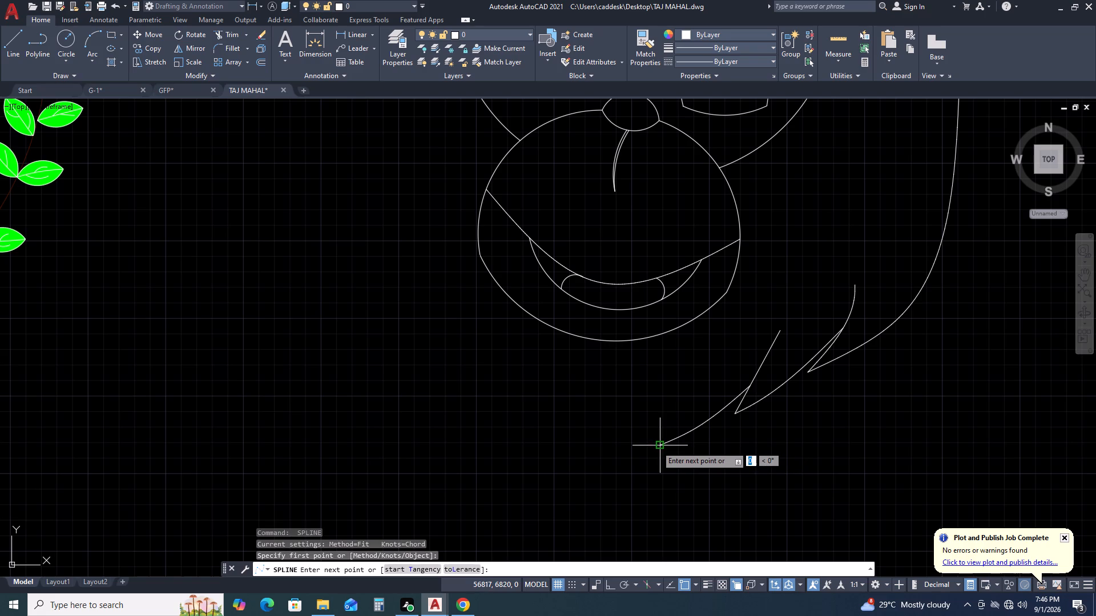
{"action": "scroll", "coordinate": [663, 398], "scroll_direction": "down", "scroll_amount": 3}
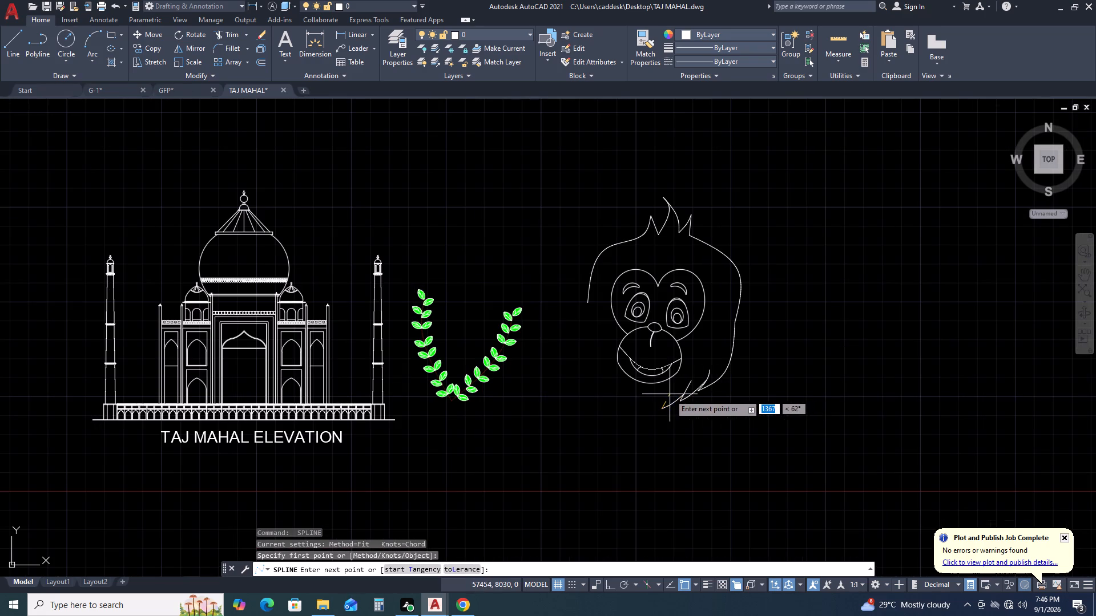
{"action": "scroll", "coordinate": [670, 394], "scroll_direction": "up", "scroll_amount": 3}
{"action": "left_click", "coordinate": [671, 388]}
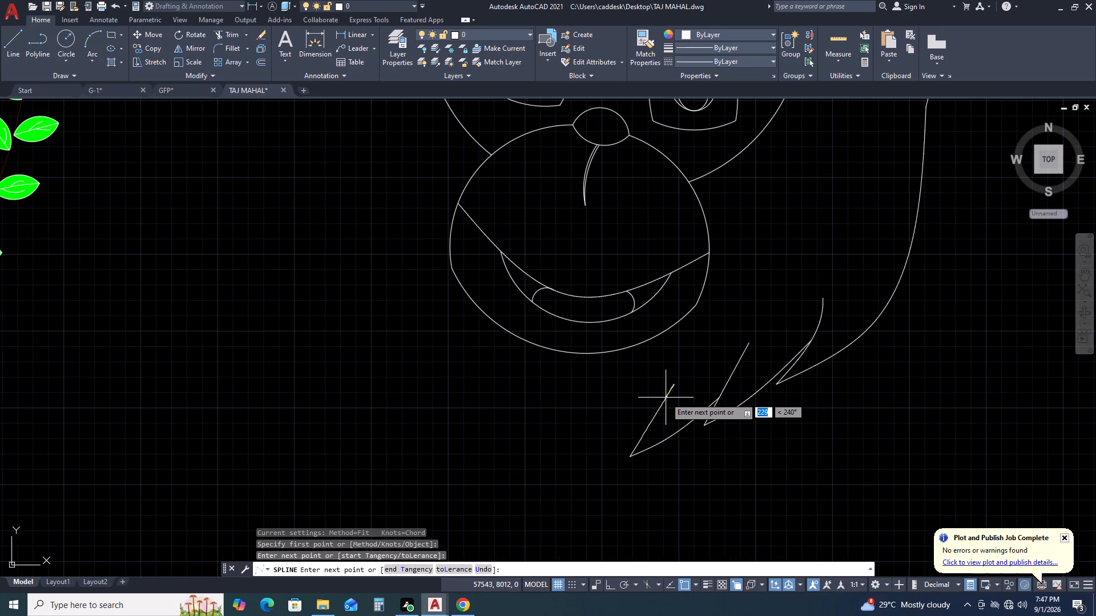
{"action": "key", "text": "Return"}
Scale the right head outline and its jaw tuft splines down slightly, using the outline's upper end at the hair as base point.
{"action": "scroll", "coordinate": [676, 393], "scroll_direction": "down", "scroll_amount": 3}
{"action": "left_click_drag", "start_coordinate": [768, 261], "coordinate": [764, 280]}
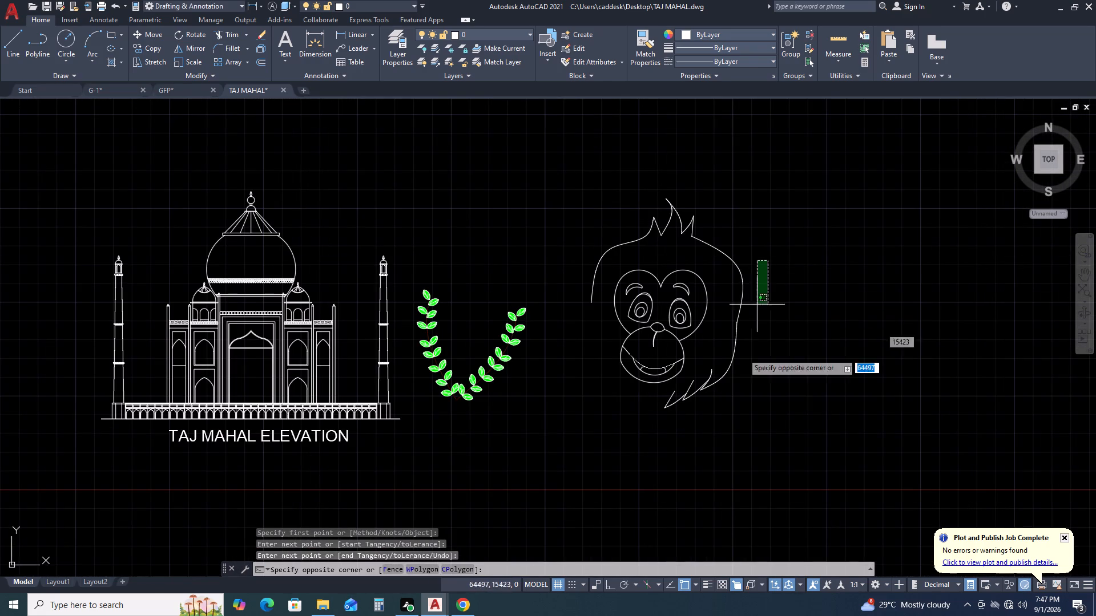
{"action": "left_click", "coordinate": [708, 399]}
{"action": "left_click", "coordinate": [690, 416]}
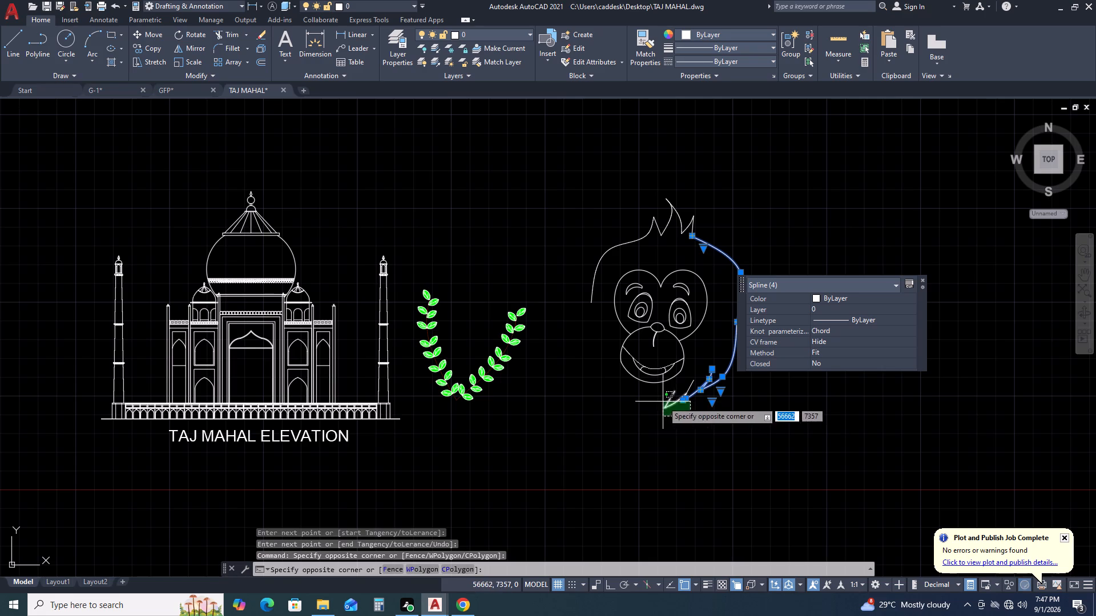
{"action": "left_click", "coordinate": [654, 395]}
{"action": "middle_click_drag", "start_coordinate": [662, 406], "coordinate": [613, 428]}
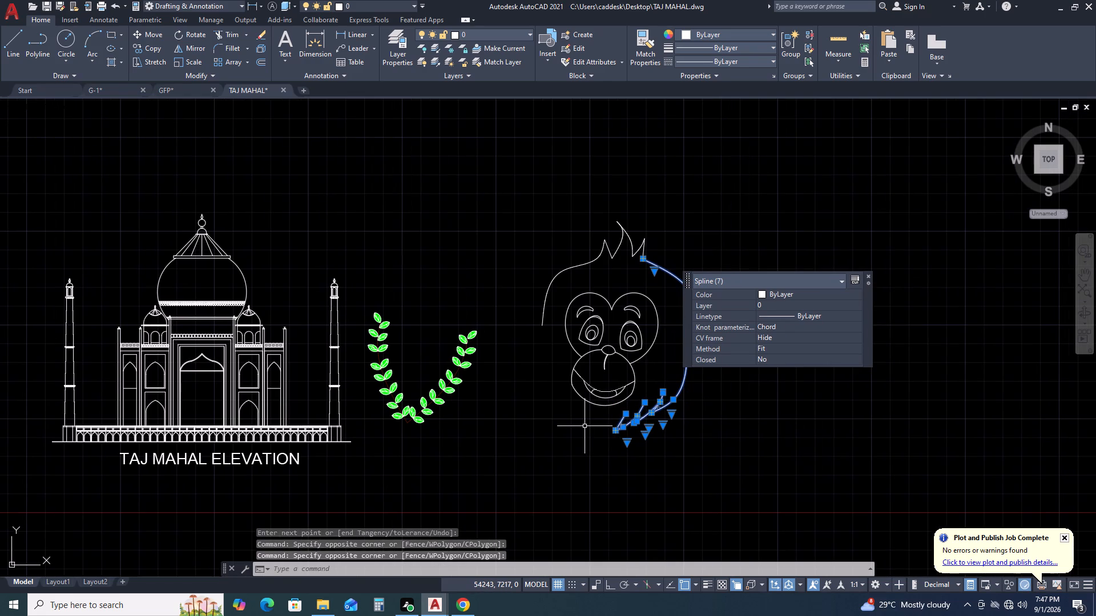
{"action": "key", "text": "s"}
{"action": "key", "text": "c"}
{"action": "key", "text": "space"}
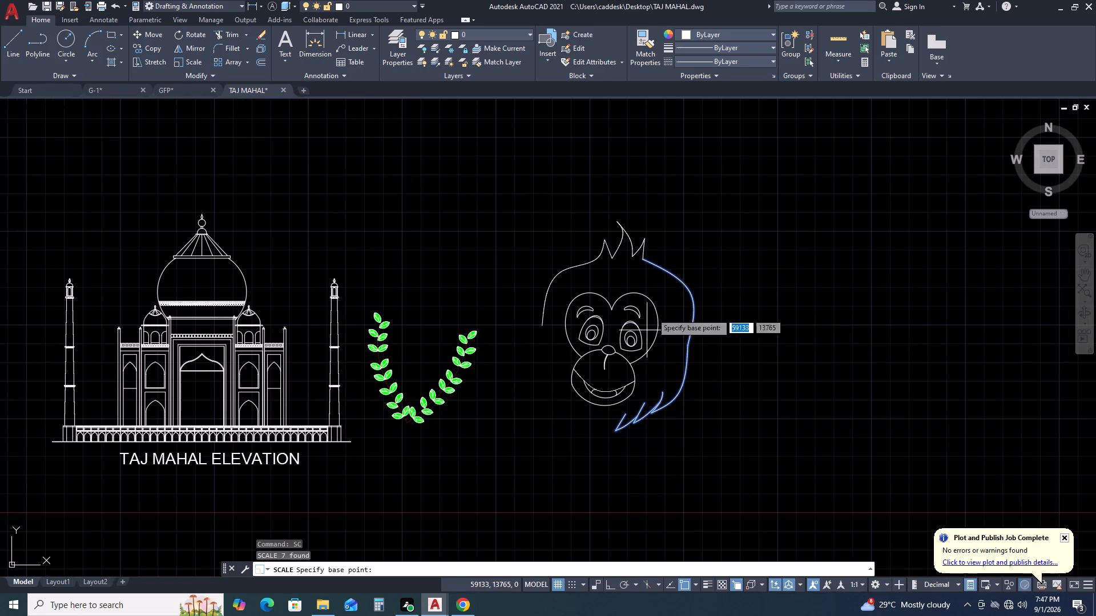
{"action": "scroll", "coordinate": [647, 262], "scroll_direction": "up", "scroll_amount": 2}
{"action": "left_click", "coordinate": [633, 255]}
{"action": "scroll", "coordinate": [633, 254], "scroll_direction": "down", "scroll_amount": 1}
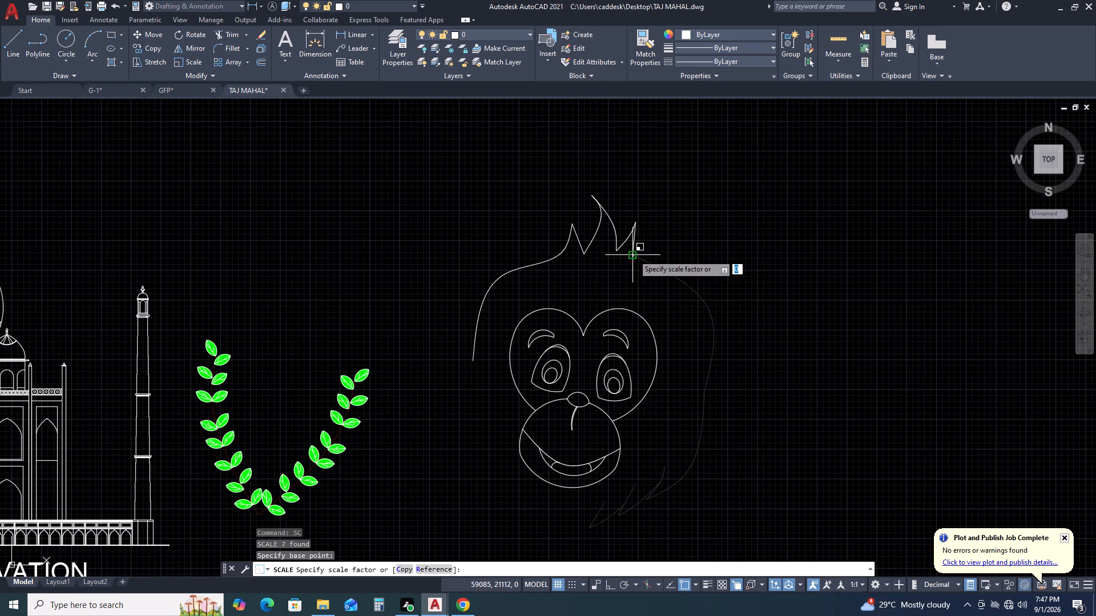
{"action": "scroll", "coordinate": [670, 298], "scroll_direction": "down", "scroll_amount": 1}
{"action": "scroll", "coordinate": [687, 310], "scroll_direction": "up", "scroll_amount": 1}
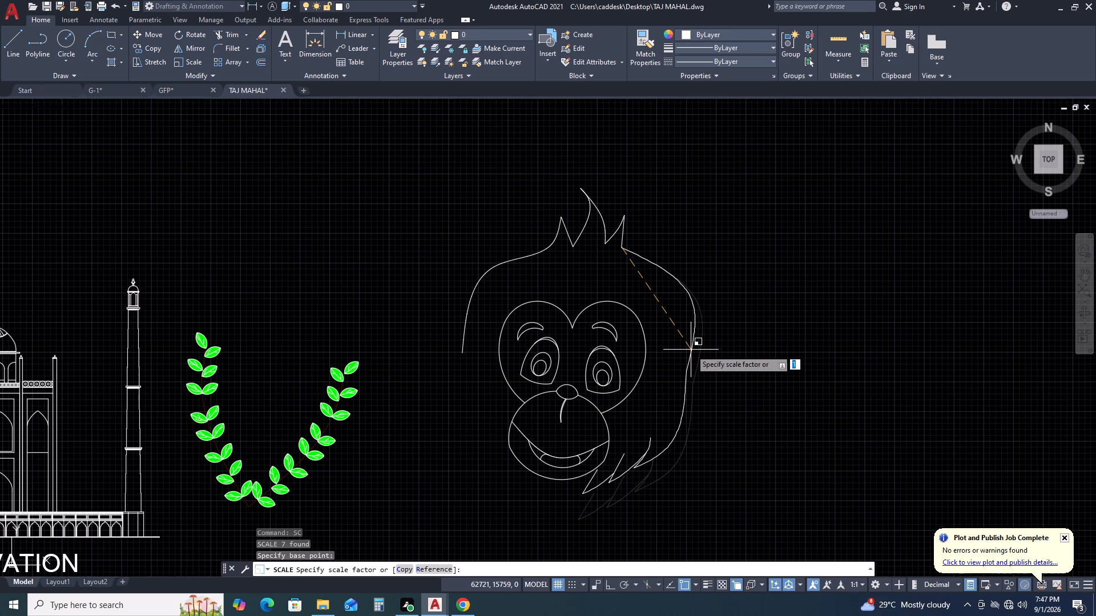
{"action": "left_click", "coordinate": [690, 350]}
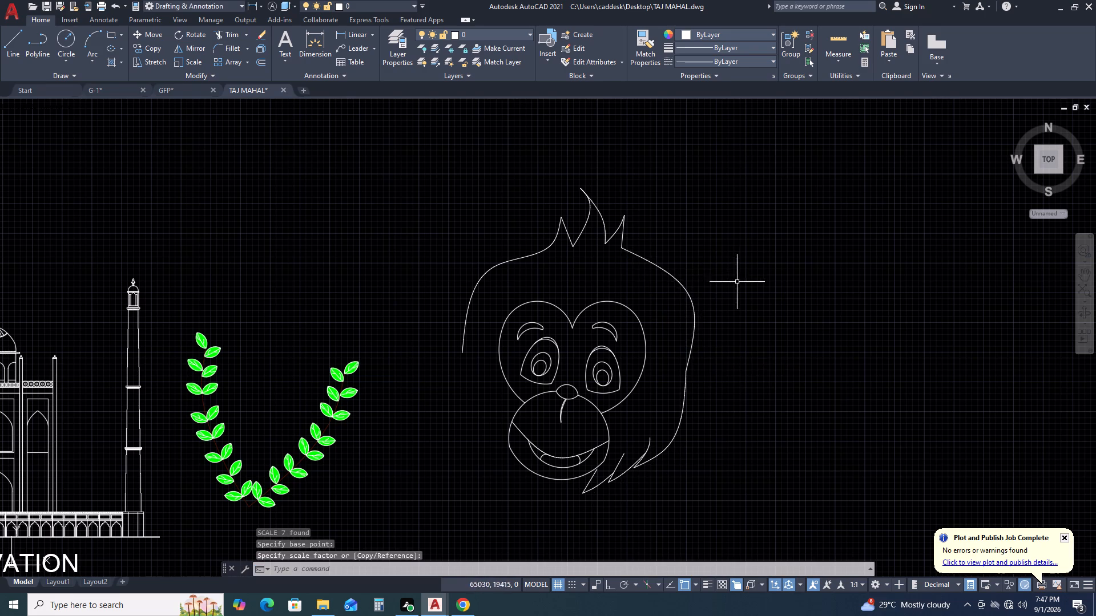
Stretch the middle fit point of the upper right head outline spline slightly inward toward the face.
{"action": "scroll", "coordinate": [740, 285], "scroll_direction": "down", "scroll_amount": 1}
{"action": "left_click", "coordinate": [722, 291]}
{"action": "left_click", "coordinate": [701, 299]}
{"action": "scroll", "coordinate": [703, 301], "scroll_direction": "up", "scroll_amount": 2}
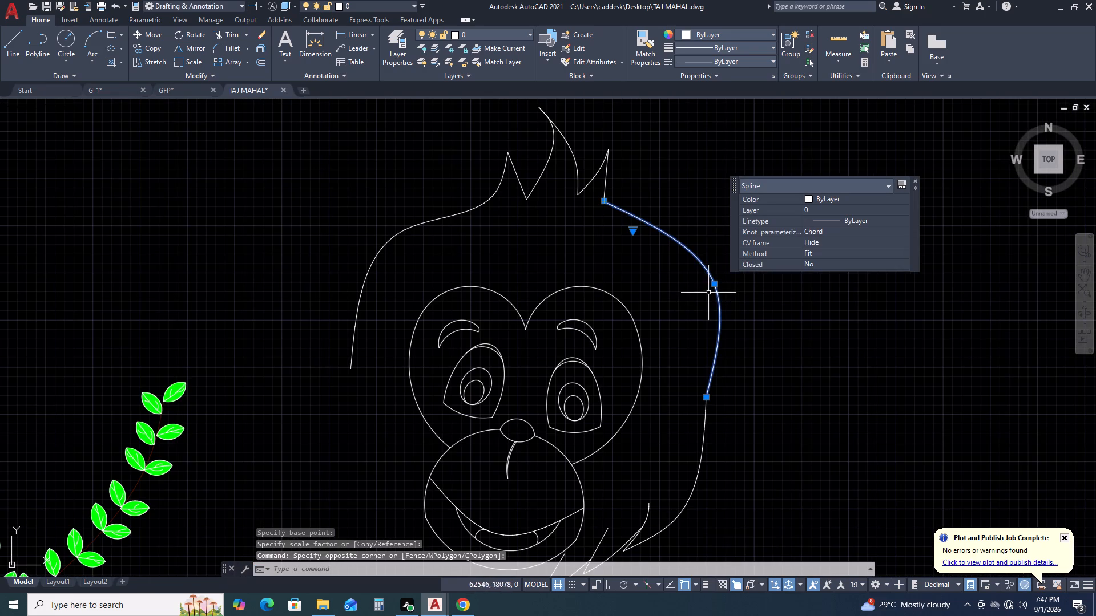
{"action": "left_click", "coordinate": [715, 286]}
{"action": "left_click", "coordinate": [705, 291]}
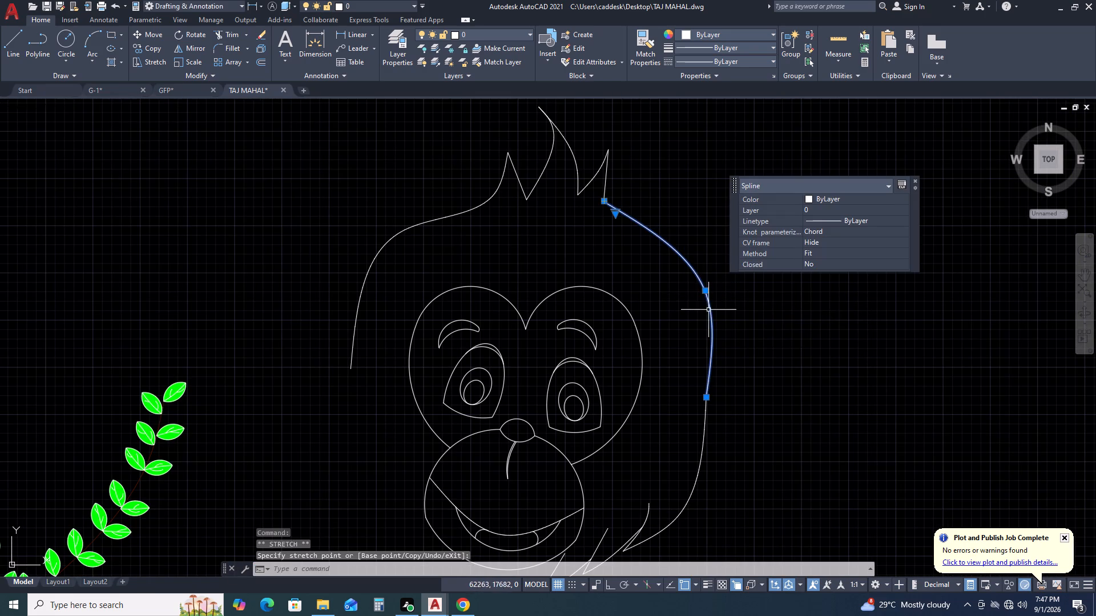
{"action": "scroll", "coordinate": [709, 310], "scroll_direction": "down", "scroll_amount": 3}
{"action": "key", "text": "Escape"}
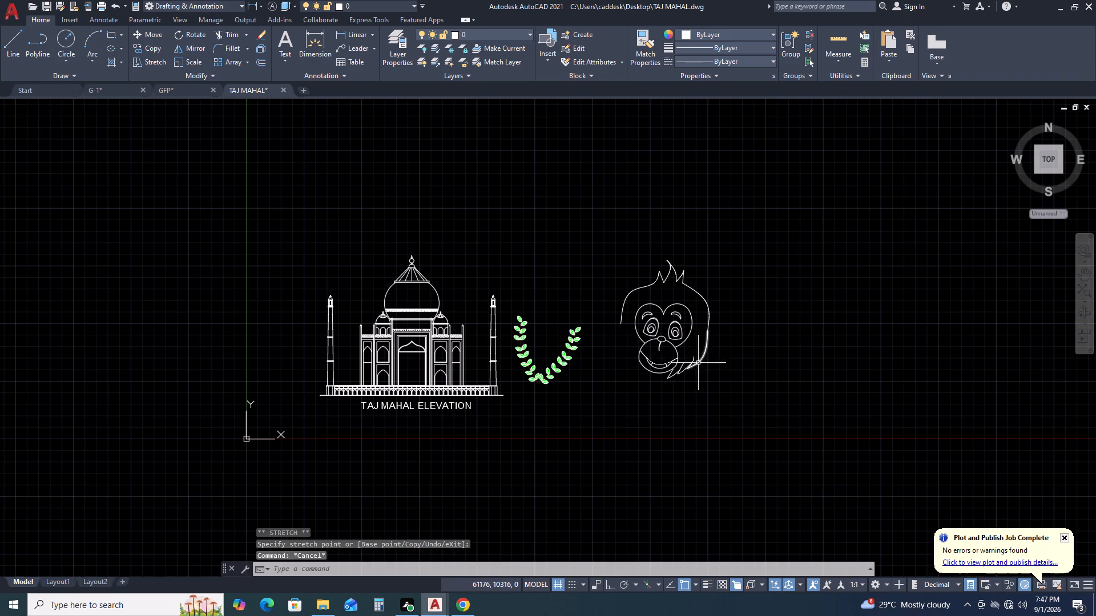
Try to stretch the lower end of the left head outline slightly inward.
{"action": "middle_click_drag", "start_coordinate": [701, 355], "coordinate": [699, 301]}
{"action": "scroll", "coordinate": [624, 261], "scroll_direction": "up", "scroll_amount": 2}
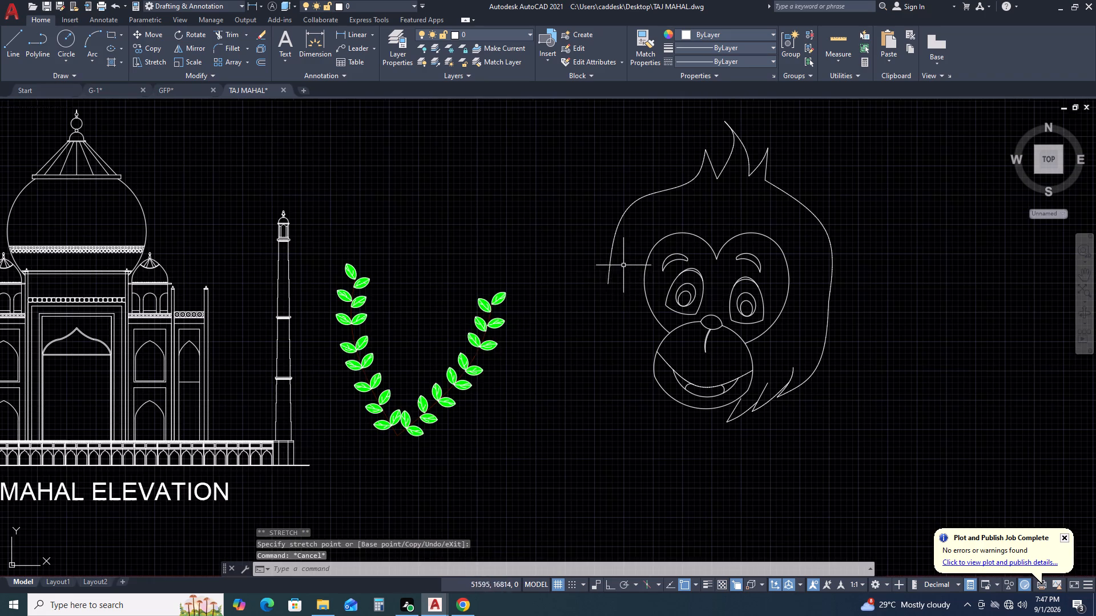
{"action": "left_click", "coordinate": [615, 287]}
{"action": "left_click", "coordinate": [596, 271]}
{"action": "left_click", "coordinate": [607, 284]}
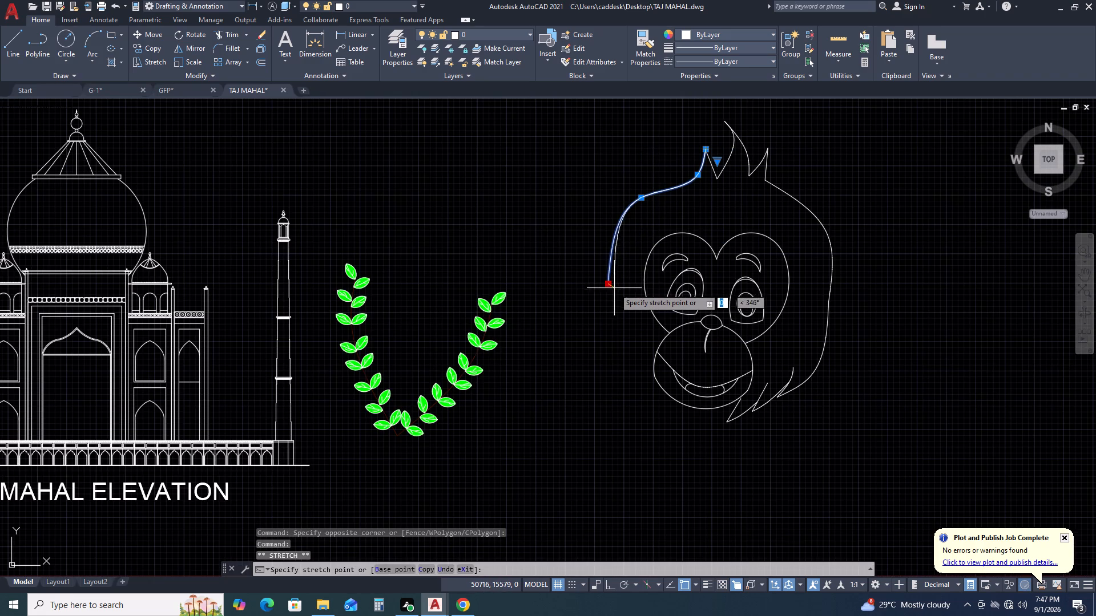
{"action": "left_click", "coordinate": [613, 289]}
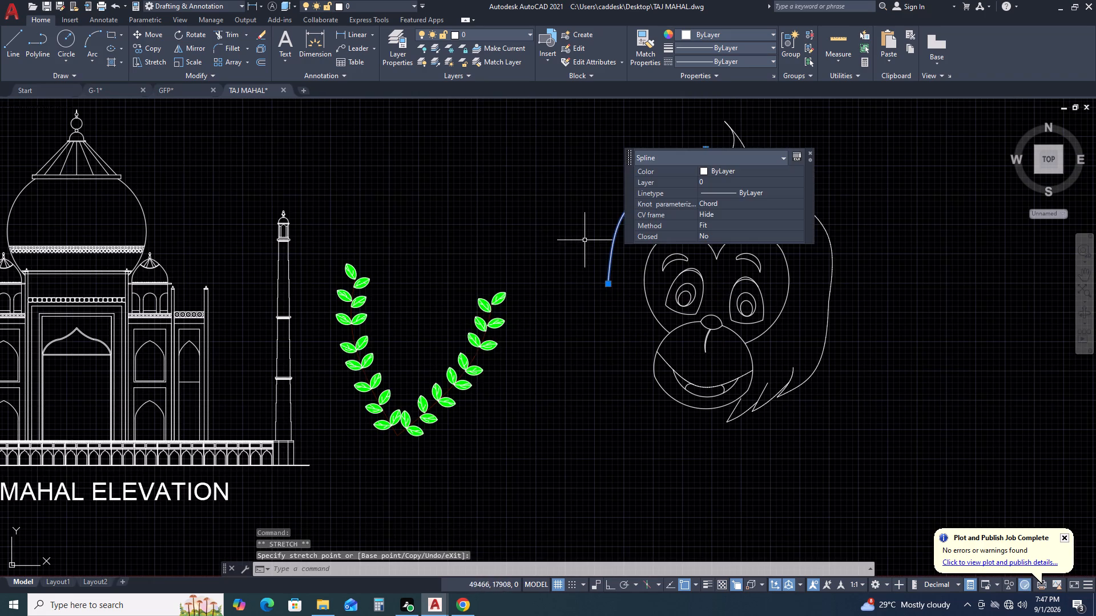
Reshape the upper bend of the left head outline by moving its fit point slightly toward the hair.
{"action": "middle_click_drag", "start_coordinate": [582, 242], "coordinate": [445, 266]}
{"action": "left_click", "coordinate": [504, 222]}
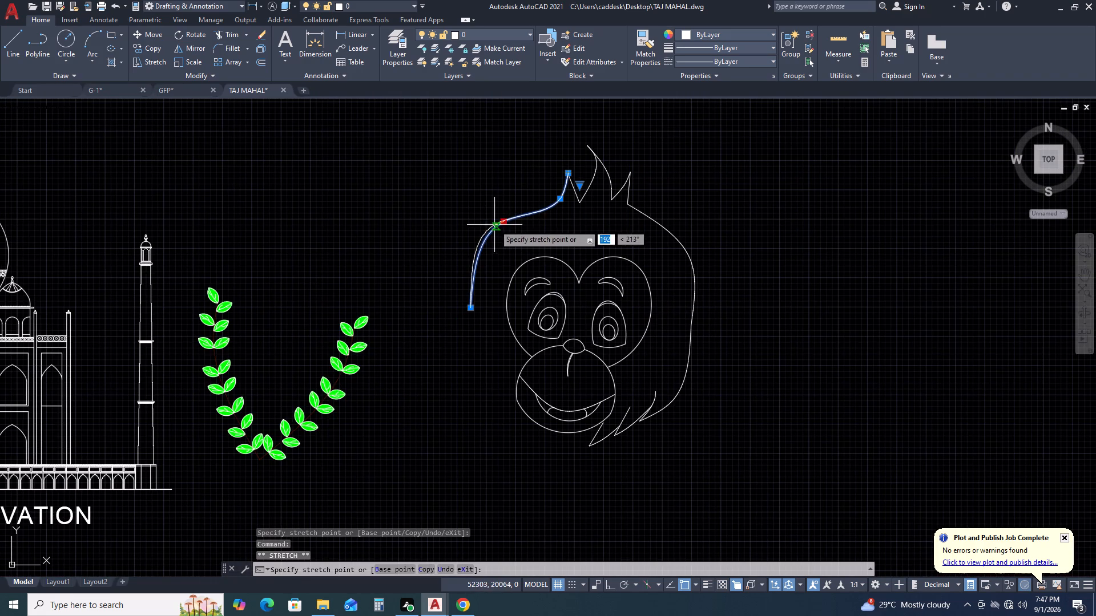
{"action": "left_click", "coordinate": [490, 231]}
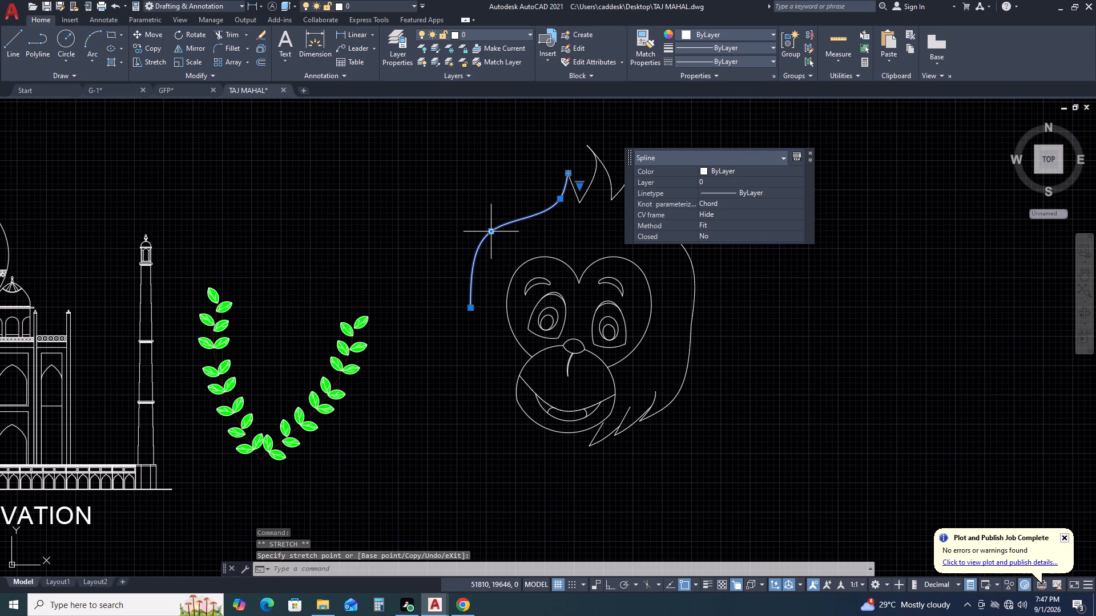
{"action": "left_click", "coordinate": [491, 230]}
{"action": "left_click", "coordinate": [510, 222]}
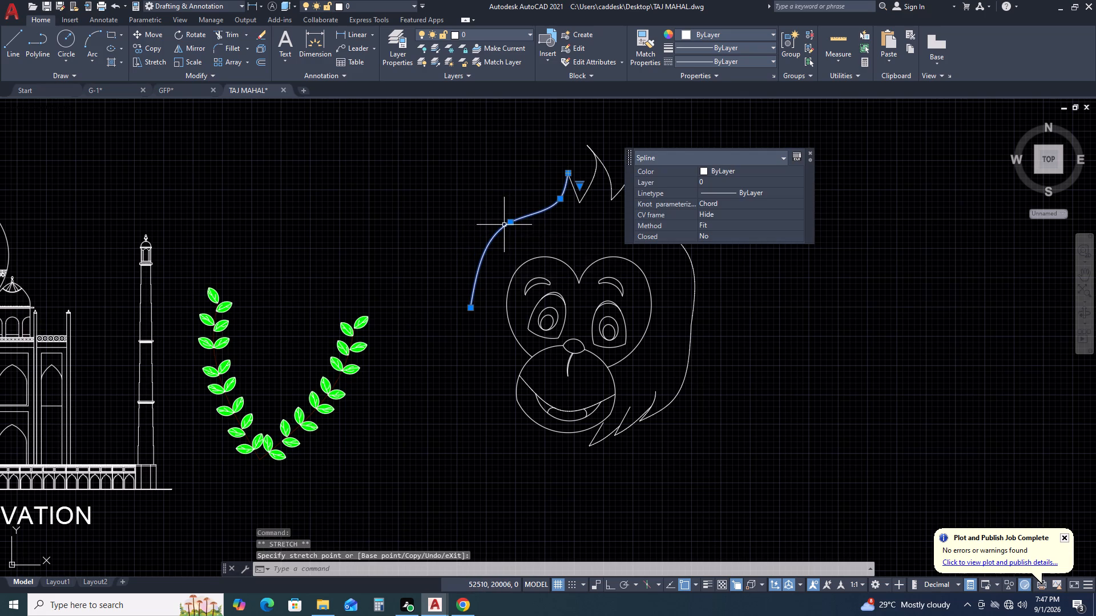
{"action": "key", "text": "Escape"}
{"action": "key", "text": "Escape"}
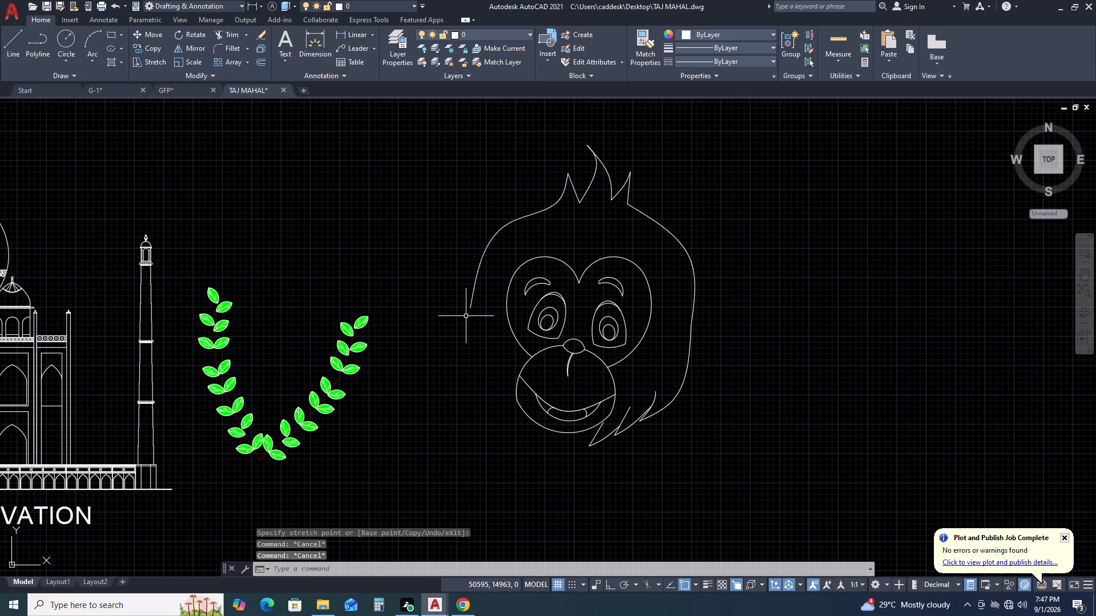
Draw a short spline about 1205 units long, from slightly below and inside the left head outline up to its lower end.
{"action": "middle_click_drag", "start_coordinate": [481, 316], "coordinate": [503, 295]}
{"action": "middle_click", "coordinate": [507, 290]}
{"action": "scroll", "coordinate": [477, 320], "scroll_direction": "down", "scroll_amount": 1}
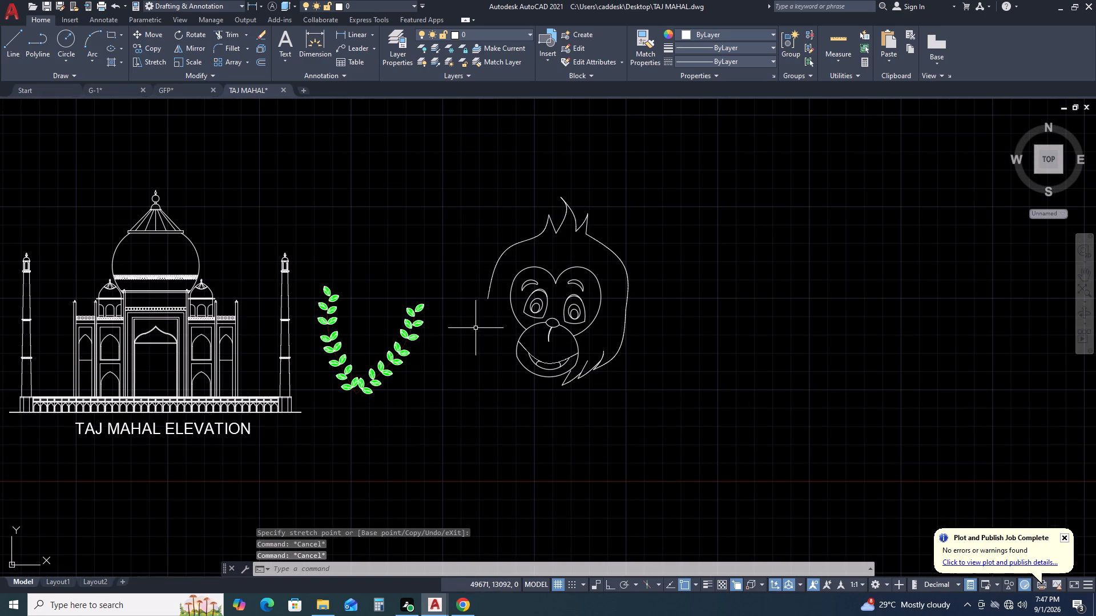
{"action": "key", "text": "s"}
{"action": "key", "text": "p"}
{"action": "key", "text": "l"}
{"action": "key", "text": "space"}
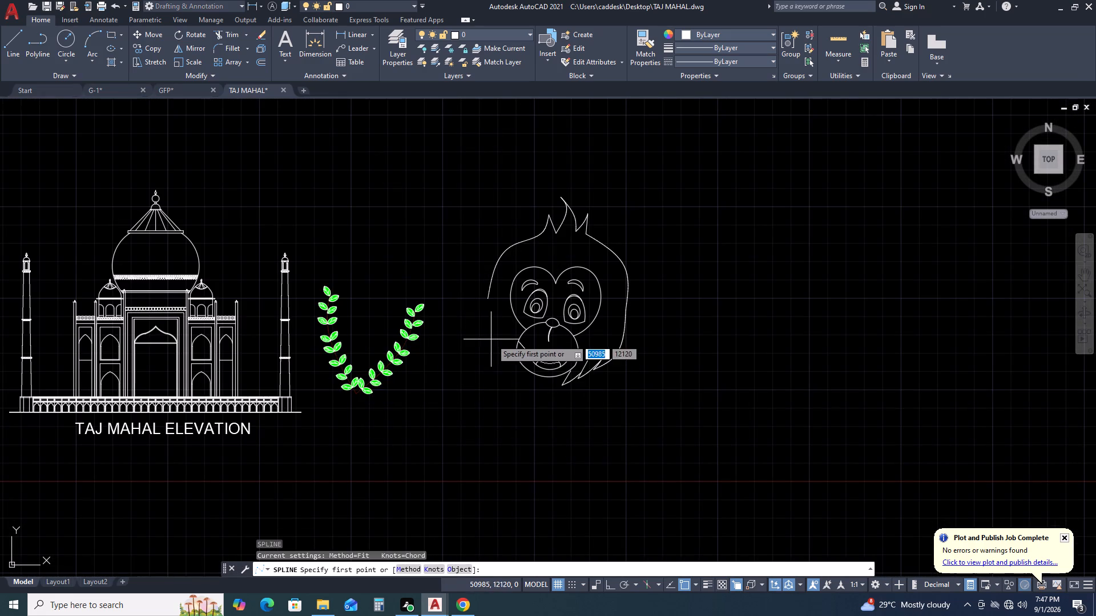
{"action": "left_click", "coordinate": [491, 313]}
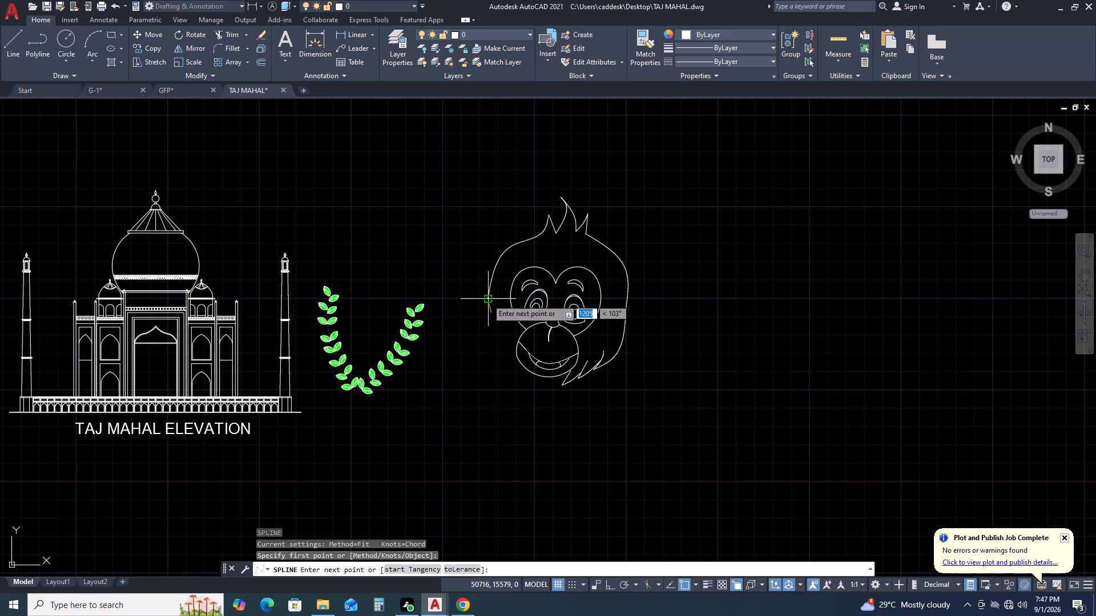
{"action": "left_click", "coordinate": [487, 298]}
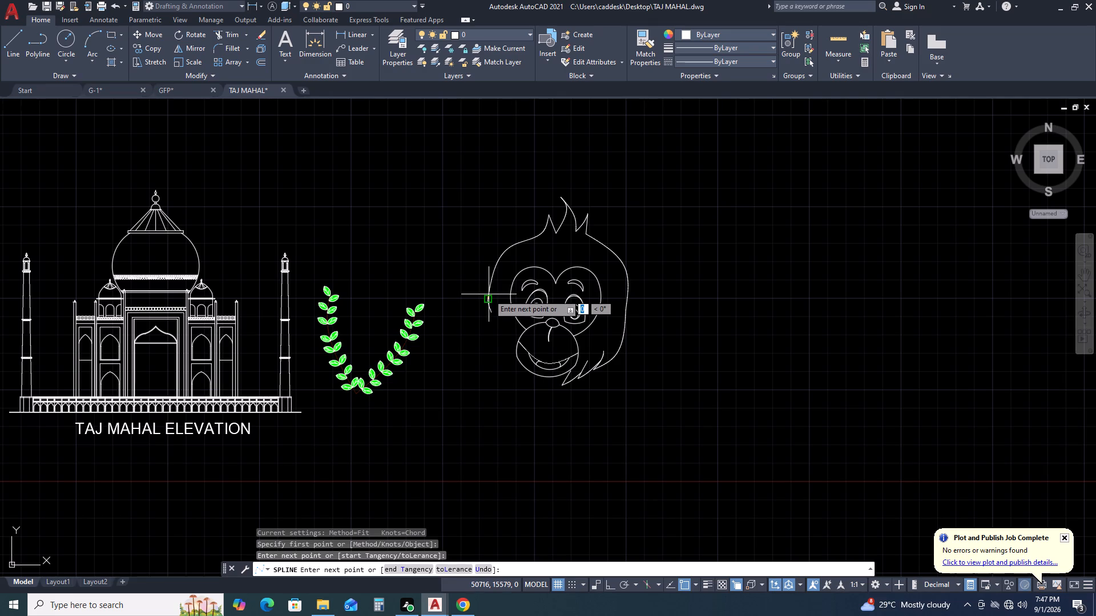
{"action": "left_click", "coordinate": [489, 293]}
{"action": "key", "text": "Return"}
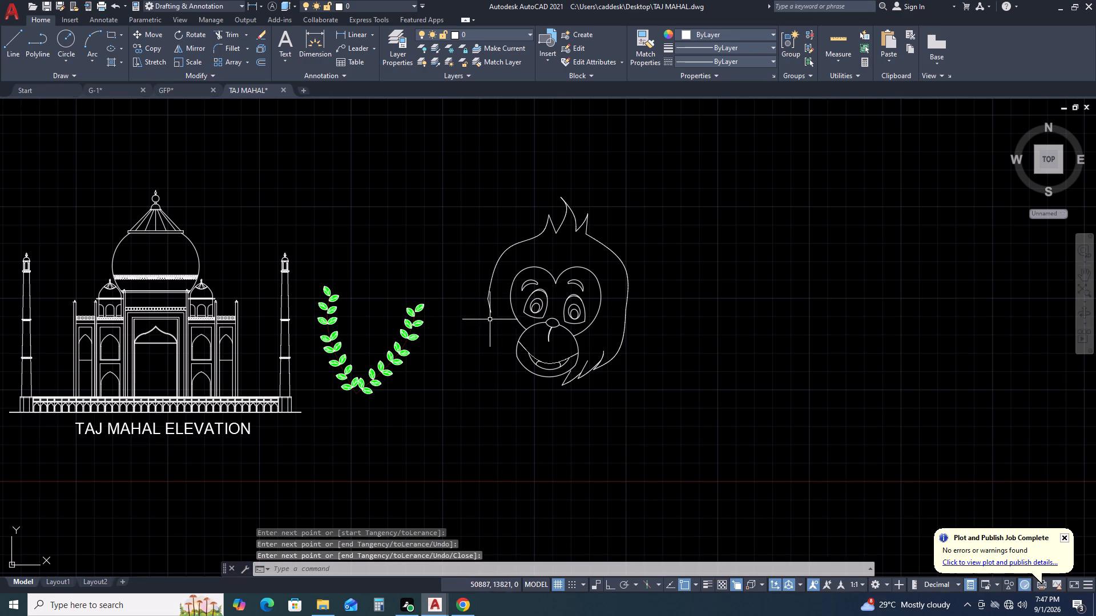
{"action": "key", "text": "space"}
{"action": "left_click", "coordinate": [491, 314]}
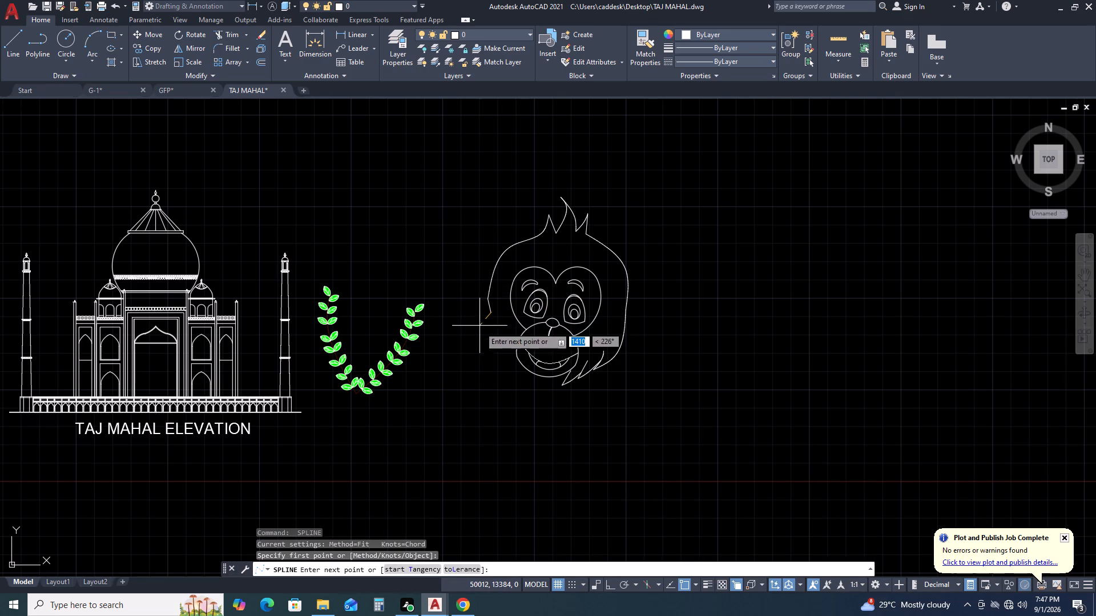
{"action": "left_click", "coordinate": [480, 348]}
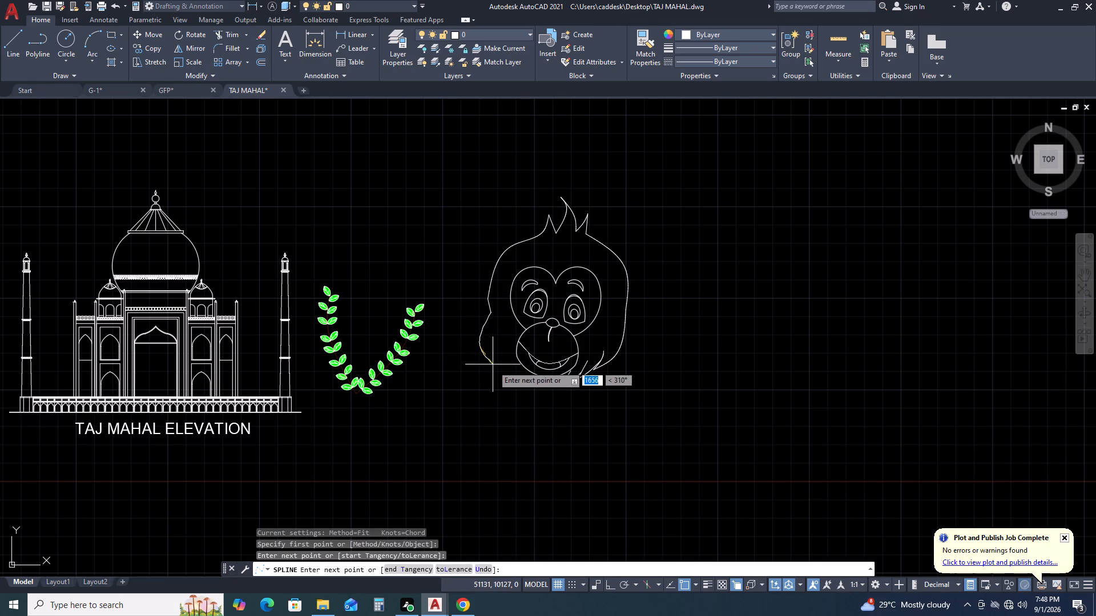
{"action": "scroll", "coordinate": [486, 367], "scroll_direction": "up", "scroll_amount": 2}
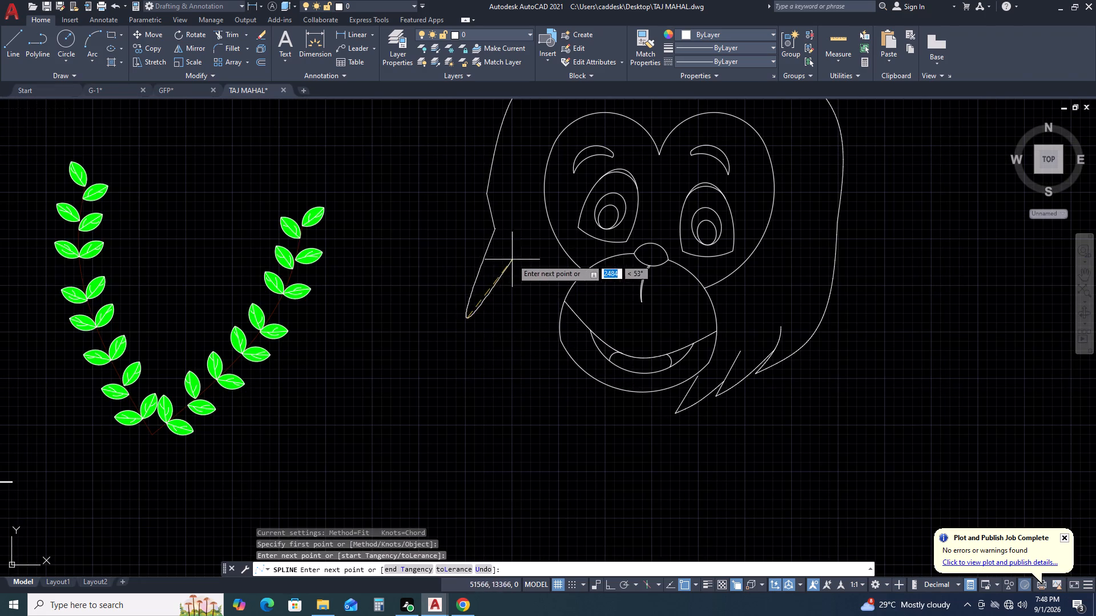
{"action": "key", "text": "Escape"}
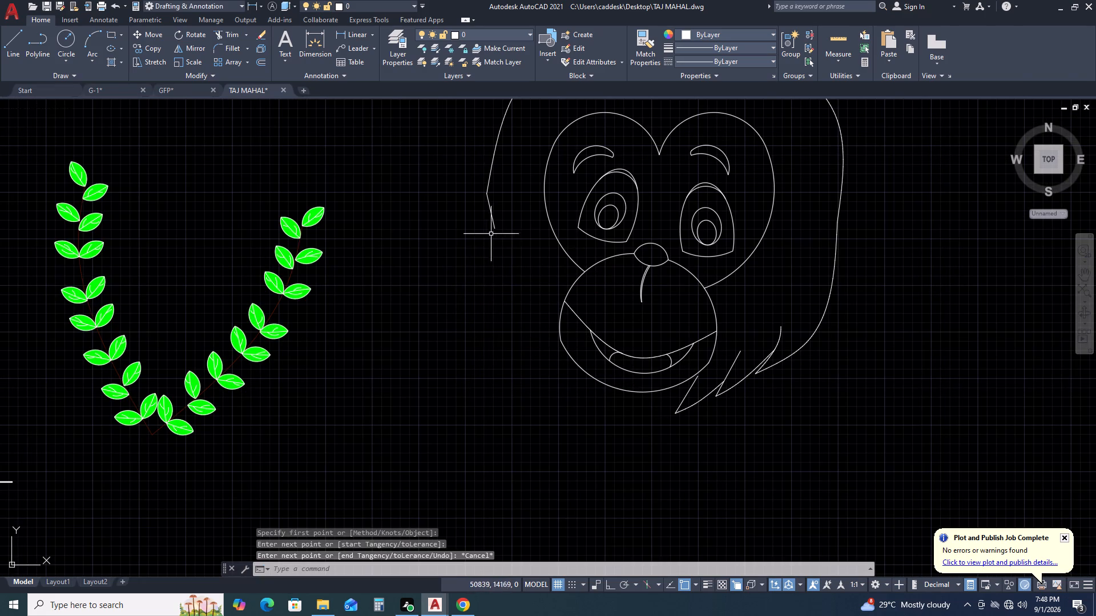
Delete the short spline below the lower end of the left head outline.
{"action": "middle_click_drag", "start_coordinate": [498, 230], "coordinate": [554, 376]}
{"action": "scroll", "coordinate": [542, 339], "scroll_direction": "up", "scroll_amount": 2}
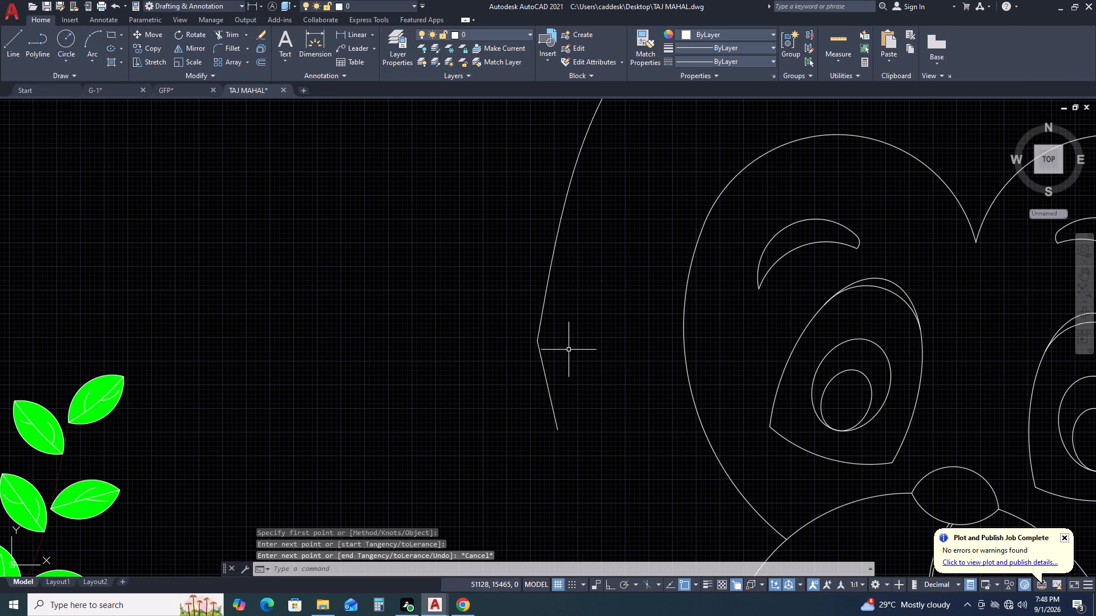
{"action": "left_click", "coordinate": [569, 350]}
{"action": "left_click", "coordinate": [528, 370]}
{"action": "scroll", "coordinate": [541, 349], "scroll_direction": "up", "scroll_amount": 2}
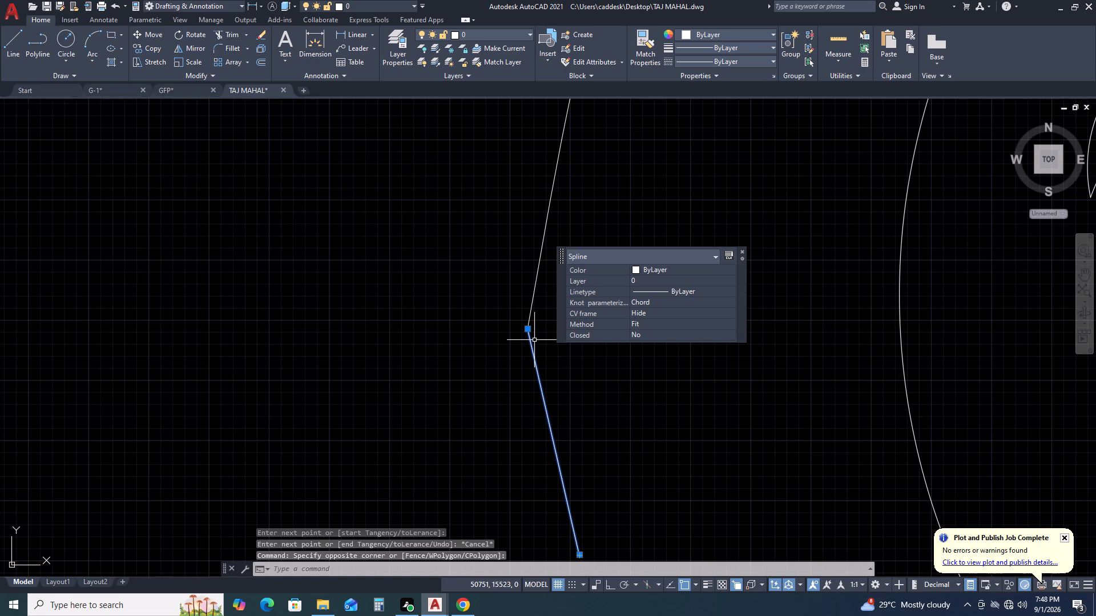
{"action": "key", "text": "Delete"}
Draw a three-point cheek arc with a radius of about 4628, from the left head outline's lower end down across the muzzle.
{"action": "scroll", "coordinate": [538, 336], "scroll_direction": "down", "scroll_amount": 3}
{"action": "scroll", "coordinate": [607, 329], "scroll_direction": "down", "scroll_amount": 2}
{"action": "middle_click_drag", "start_coordinate": [699, 371], "coordinate": [691, 305]}
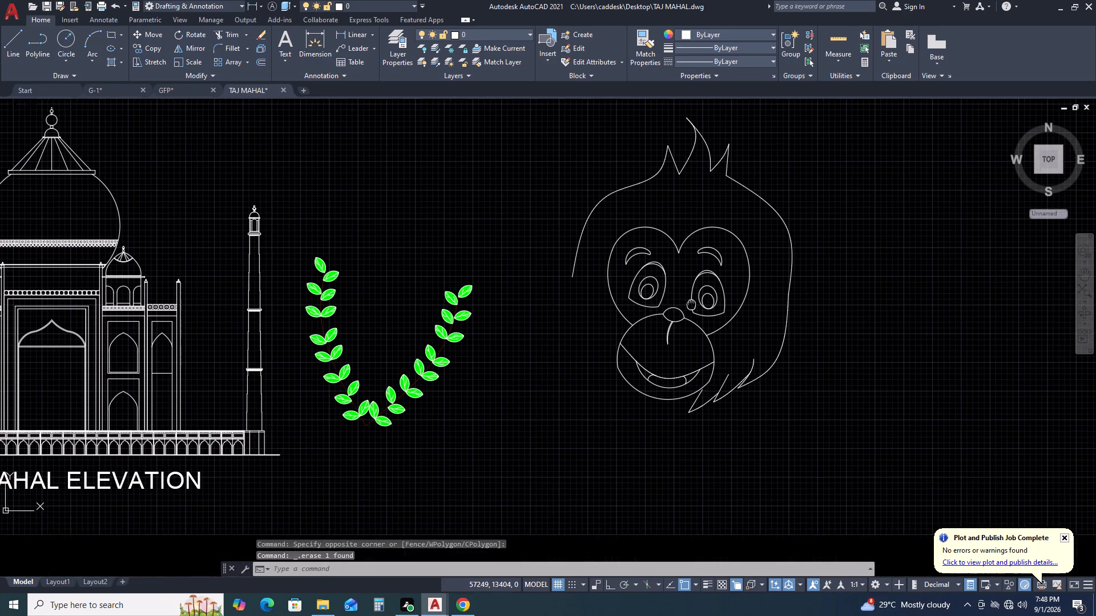
{"action": "key", "text": "a"}
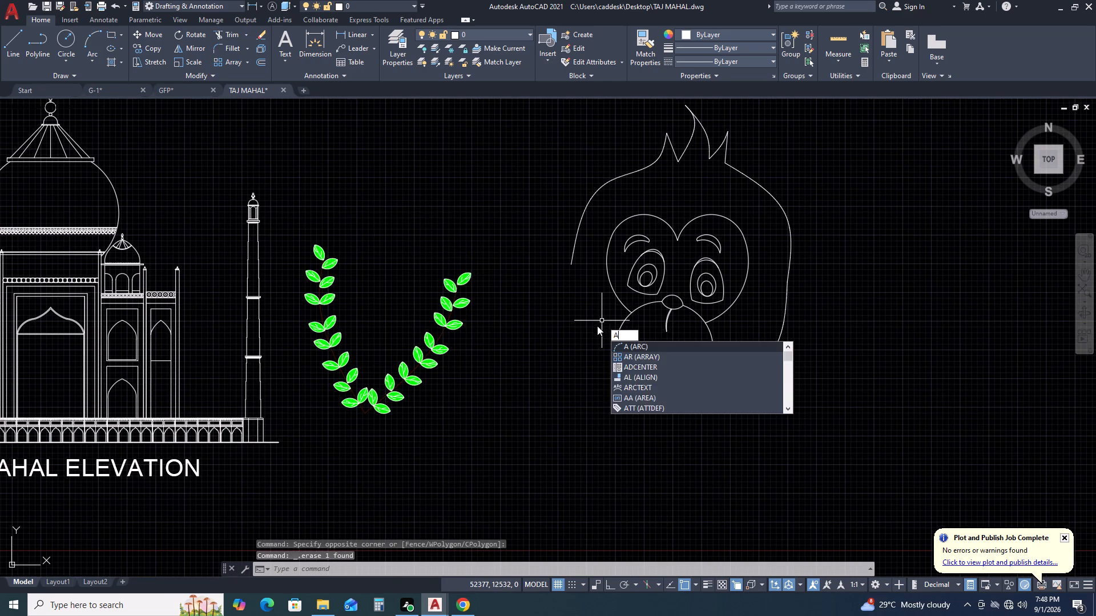
{"action": "key", "text": "space"}
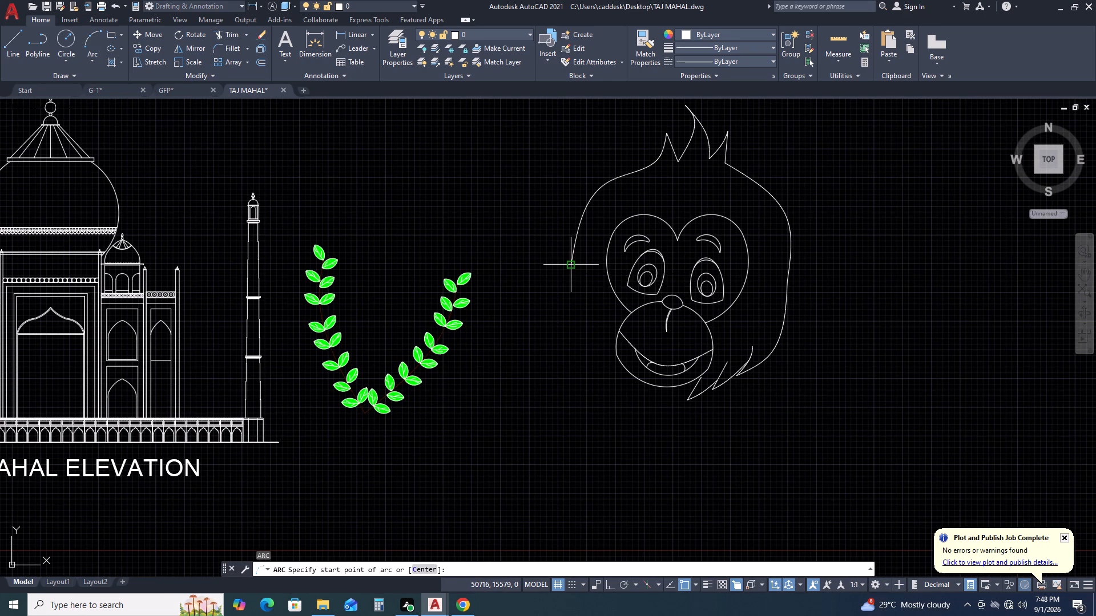
{"action": "left_click", "coordinate": [569, 264]}
{"action": "left_click", "coordinate": [572, 293]}
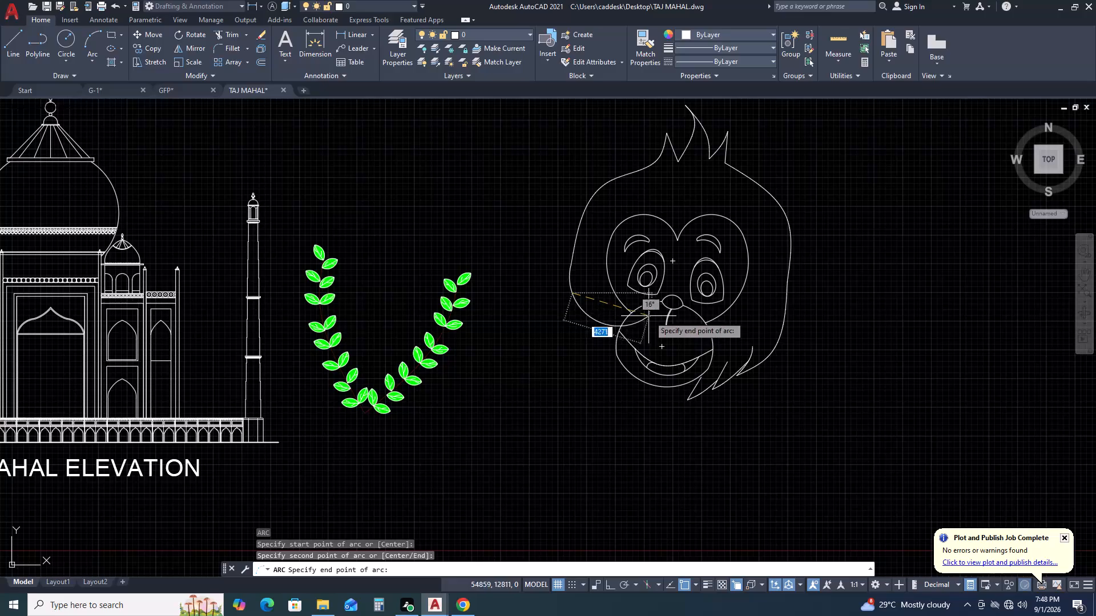
{"action": "left_click", "coordinate": [714, 339]}
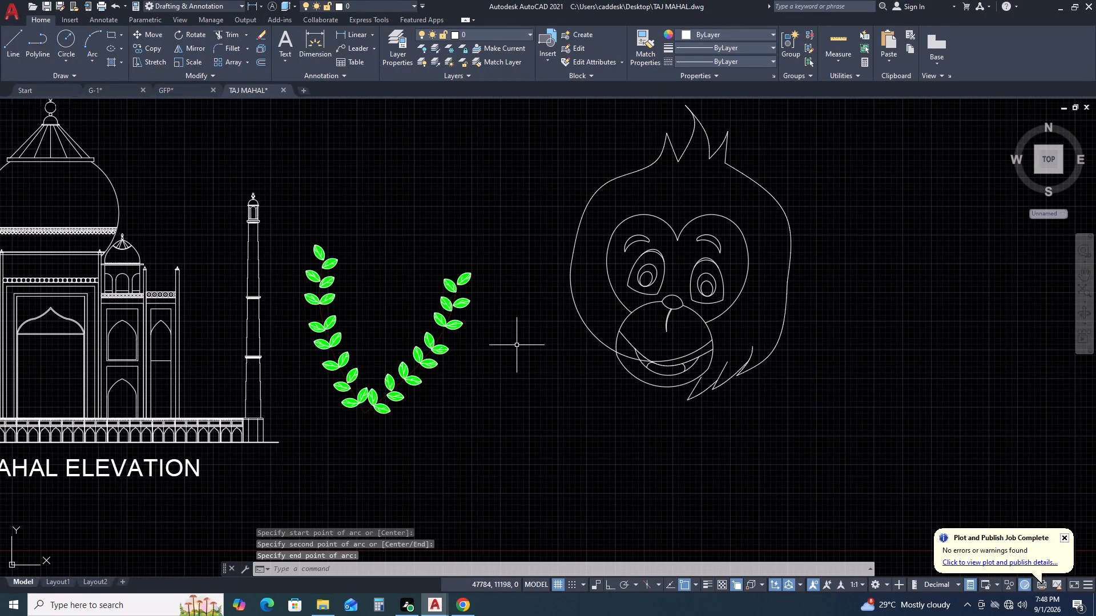
Trim the new left cheek arc where it enters the muzzle outline and delete its leftover piece across the mouth.
{"action": "type", "text": "TR"}
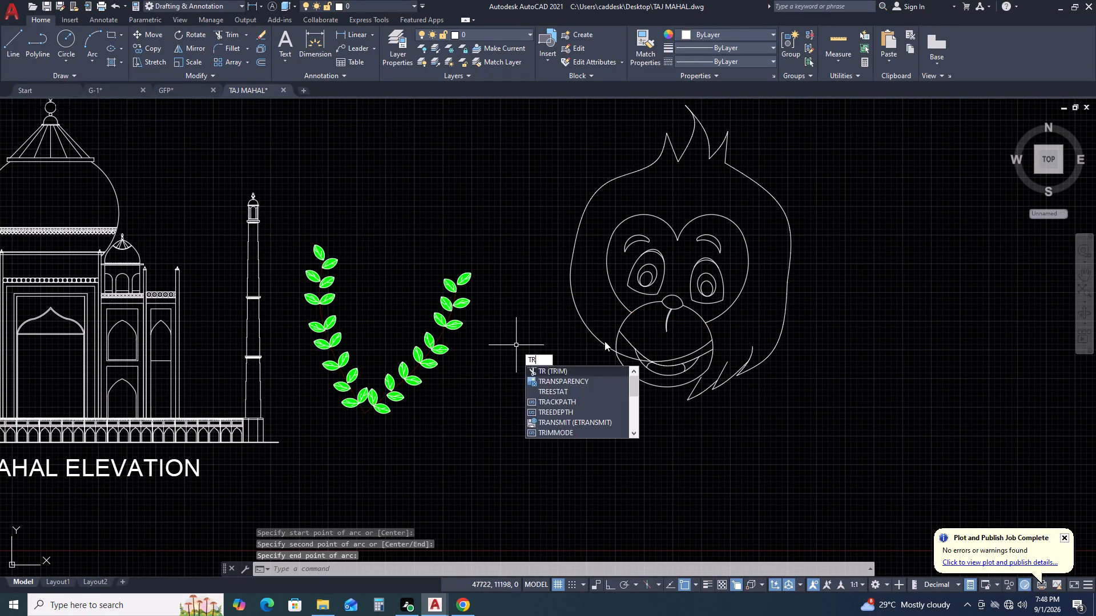
{"action": "key", "text": "space"}
{"action": "left_click", "coordinate": [598, 319]}
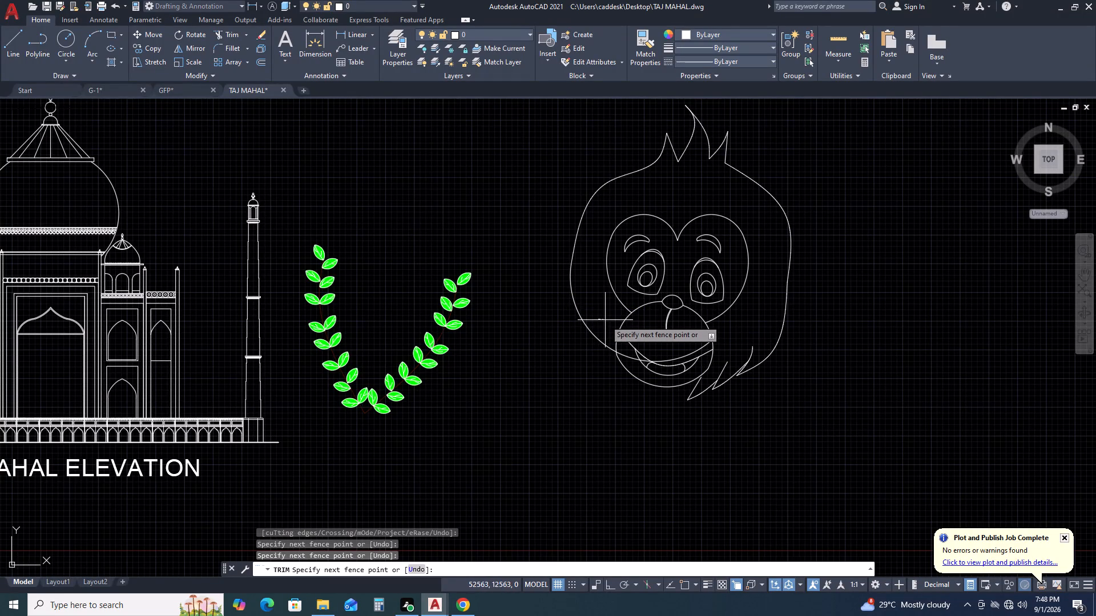
{"action": "key", "text": "Escape"}
{"action": "key", "text": "space"}
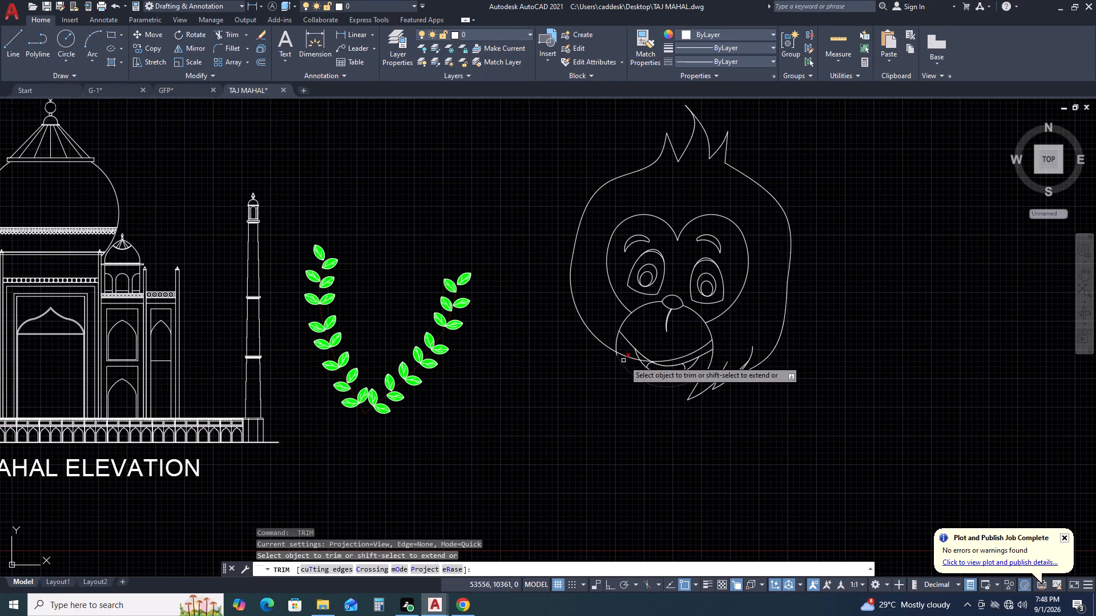
{"action": "left_click", "coordinate": [626, 356]}
{"action": "key", "text": "Escape"}
{"action": "scroll", "coordinate": [681, 359], "scroll_direction": "up", "scroll_amount": 2}
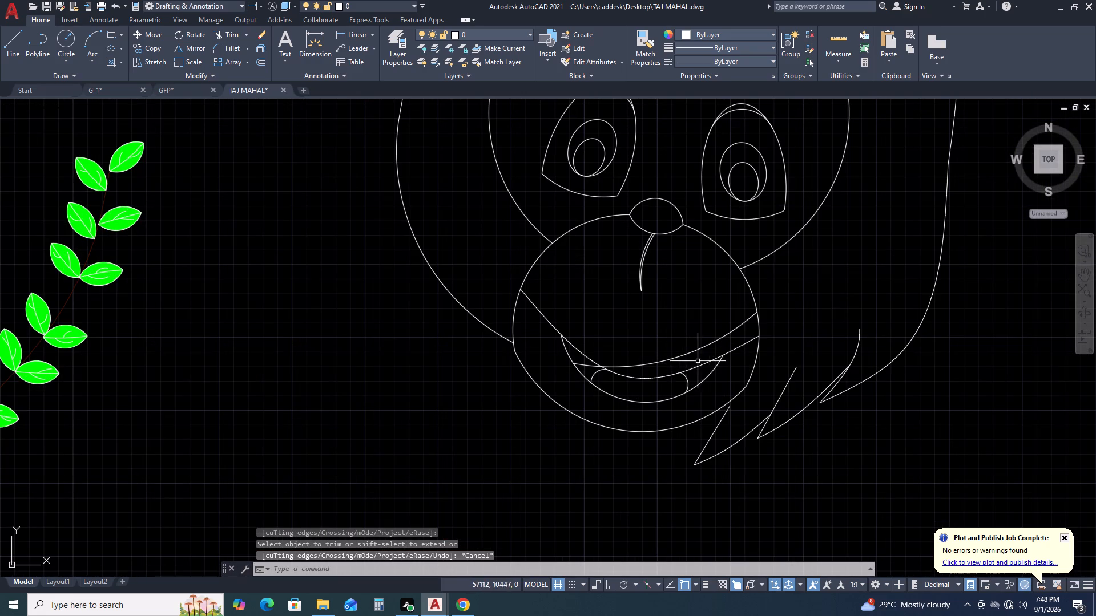
{"action": "left_click", "coordinate": [680, 354]}
{"action": "left_click", "coordinate": [662, 363]}
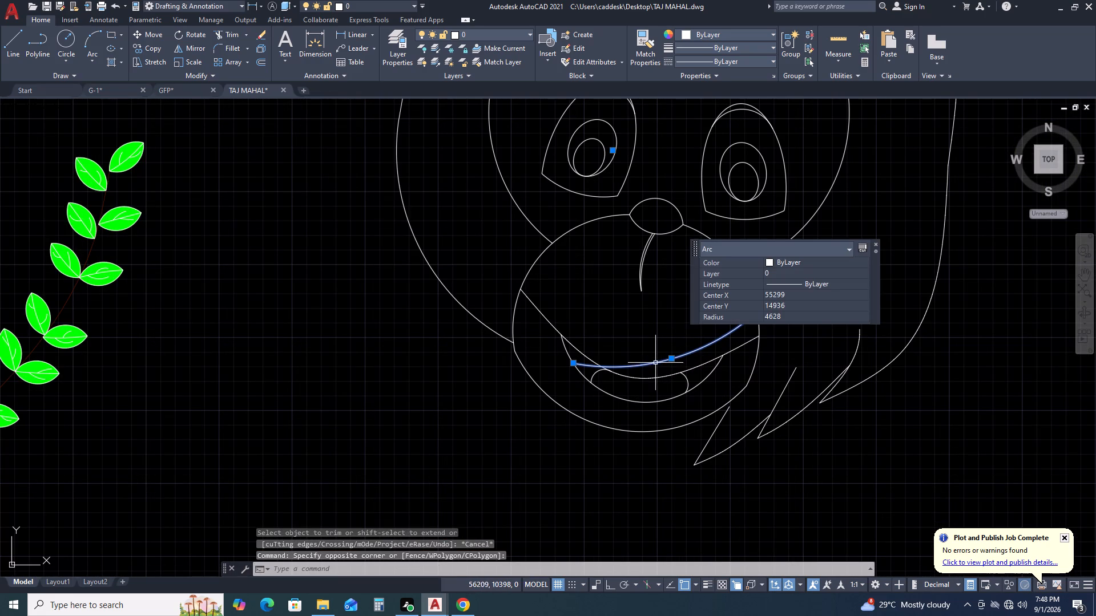
{"action": "key", "text": "Delete"}
Examine the finished left cheek line and the pointed tufts on the right jaw.
{"action": "scroll", "coordinate": [773, 321], "scroll_direction": "down", "scroll_amount": 2}
{"action": "middle_click_drag", "start_coordinate": [901, 310], "coordinate": [847, 258]}
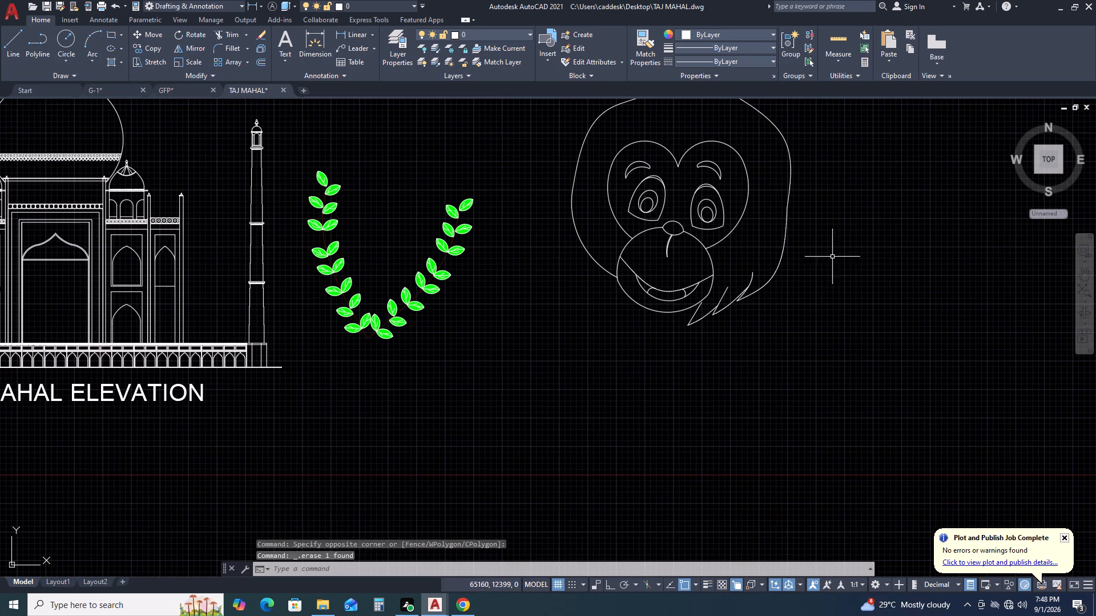
{"action": "scroll", "coordinate": [675, 305], "scroll_direction": "down", "scroll_amount": 1}
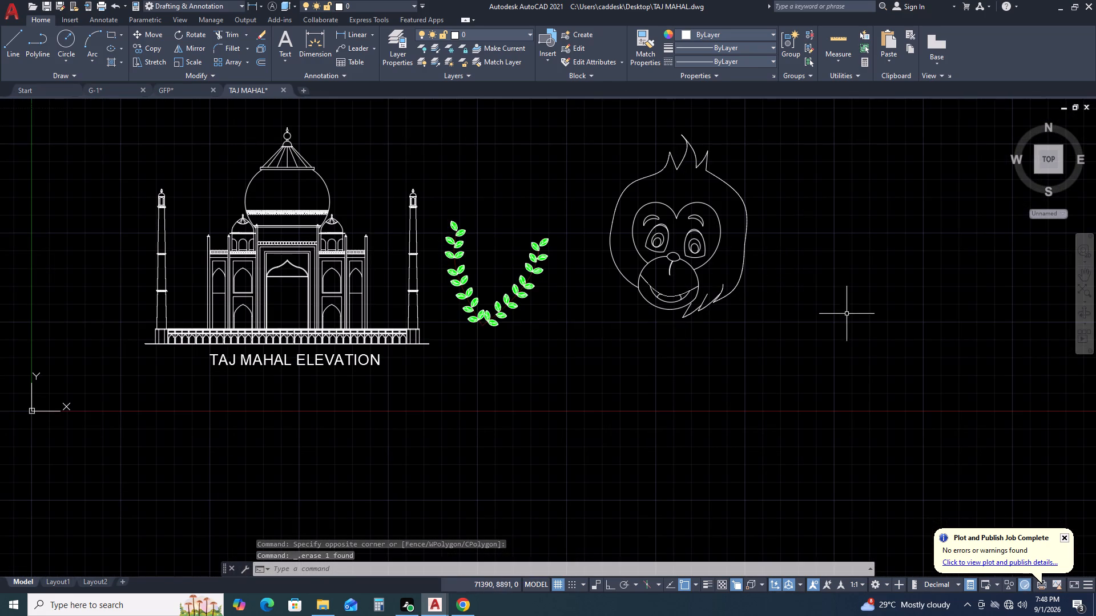
{"action": "middle_click_drag", "start_coordinate": [847, 315], "coordinate": [792, 269]}
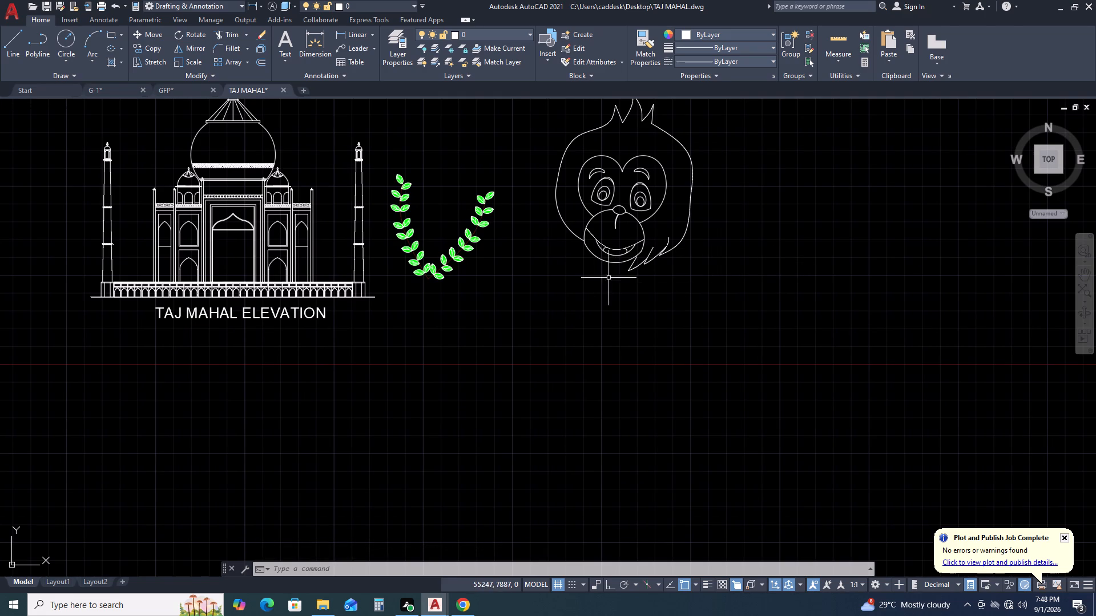
{"action": "middle_click_drag", "start_coordinate": [709, 255], "coordinate": [732, 279]}
{"action": "scroll", "coordinate": [644, 276], "scroll_direction": "up", "scroll_amount": 2}
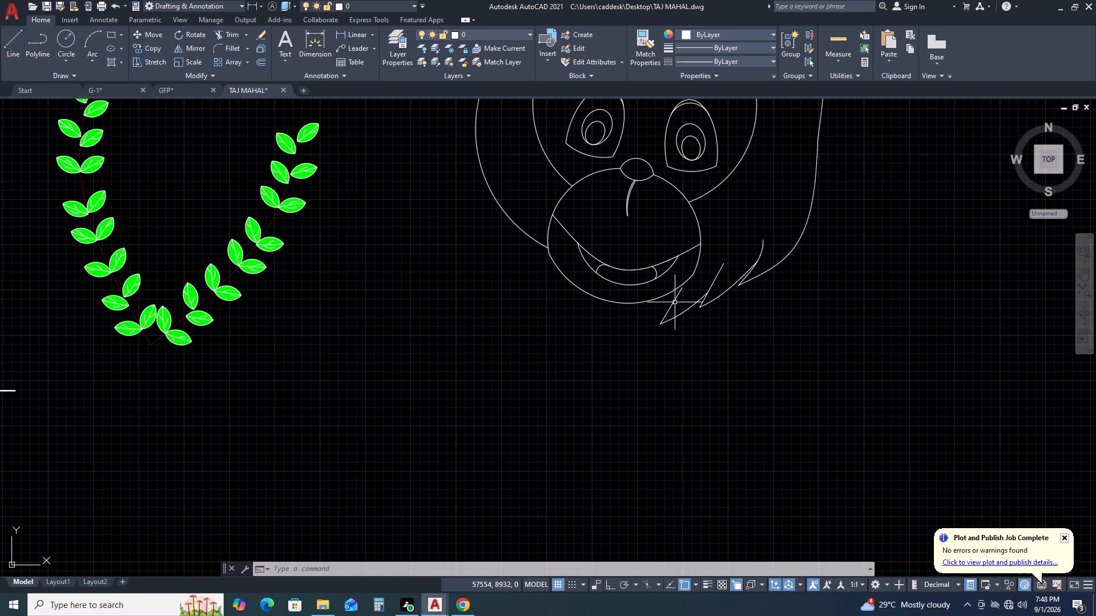
{"action": "scroll", "coordinate": [673, 300], "scroll_direction": "up", "scroll_amount": 3}
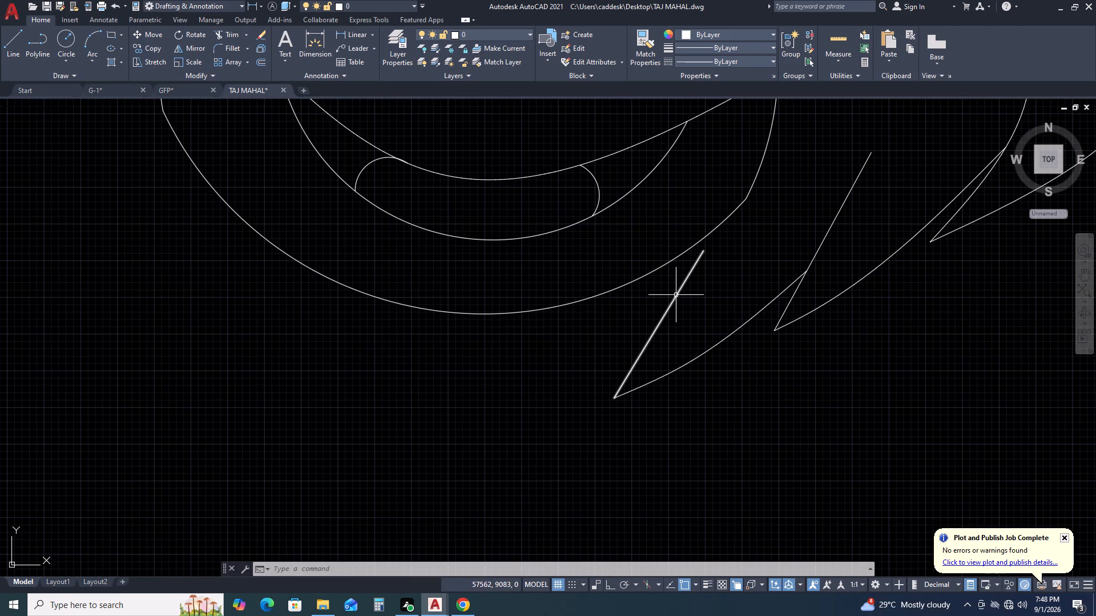
{"action": "scroll", "coordinate": [709, 299], "scroll_direction": "down", "scroll_amount": 2}
{"action": "middle_click_drag", "start_coordinate": [537, 280], "coordinate": [620, 324]}
{"action": "scroll", "coordinate": [641, 311], "scroll_direction": "down", "scroll_amount": 1}
{"action": "scroll", "coordinate": [691, 233], "scroll_direction": "down", "scroll_amount": 1}
{"action": "middle_click_drag", "start_coordinate": [768, 187], "coordinate": [757, 241]}
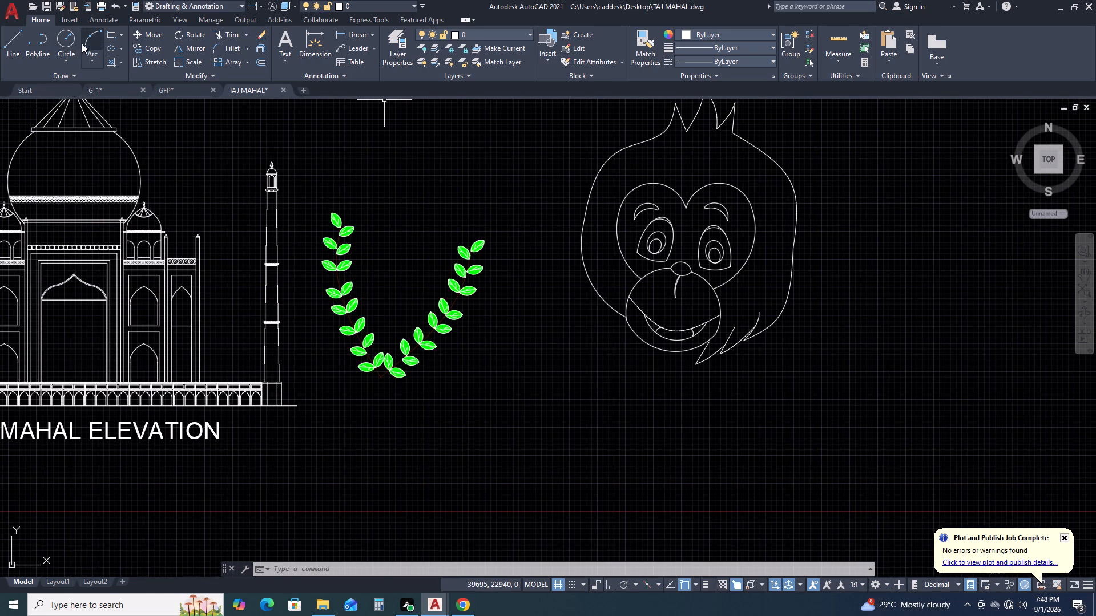
Draw the first left fur tuft as an outward-bowed arc from the head outline's lower junction to a point, plus a short arc back up.
{"action": "left_click", "coordinate": [100, 43]}
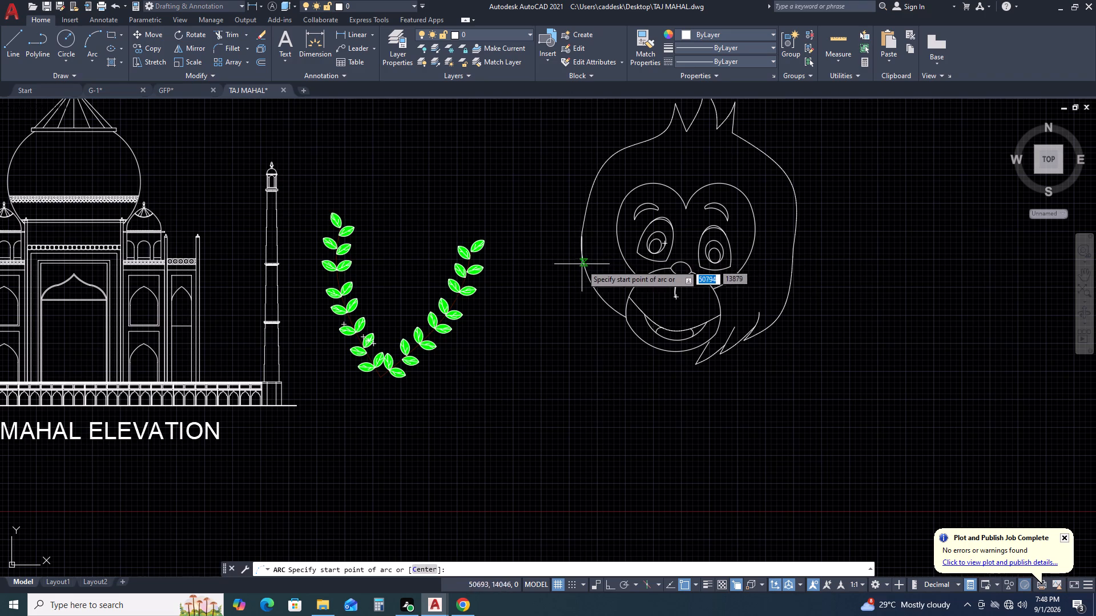
{"action": "left_click", "coordinate": [583, 236]}
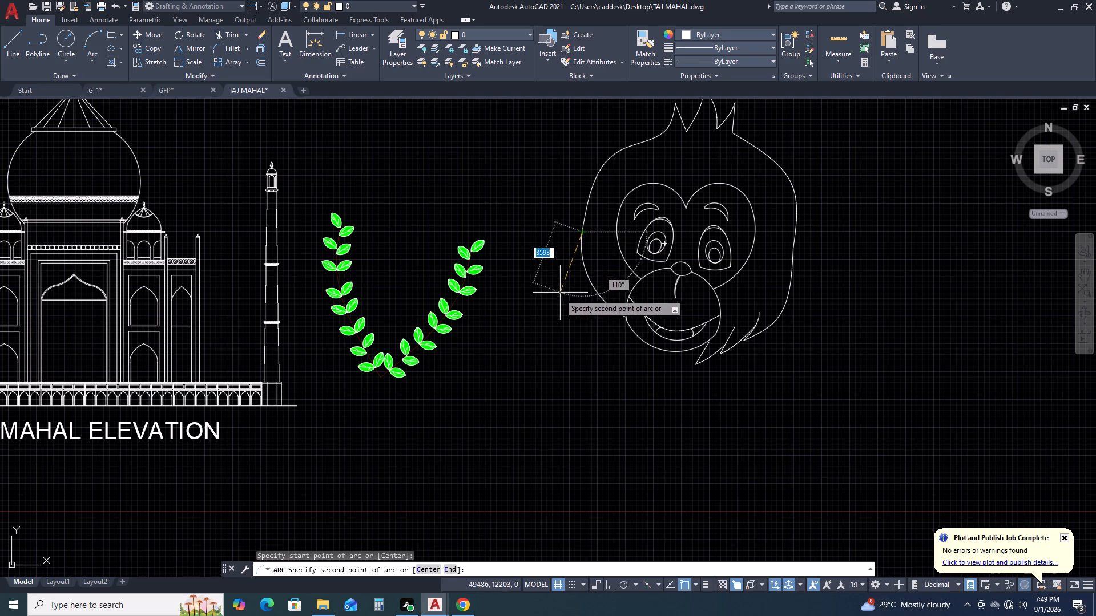
{"action": "left_click", "coordinate": [563, 307]}
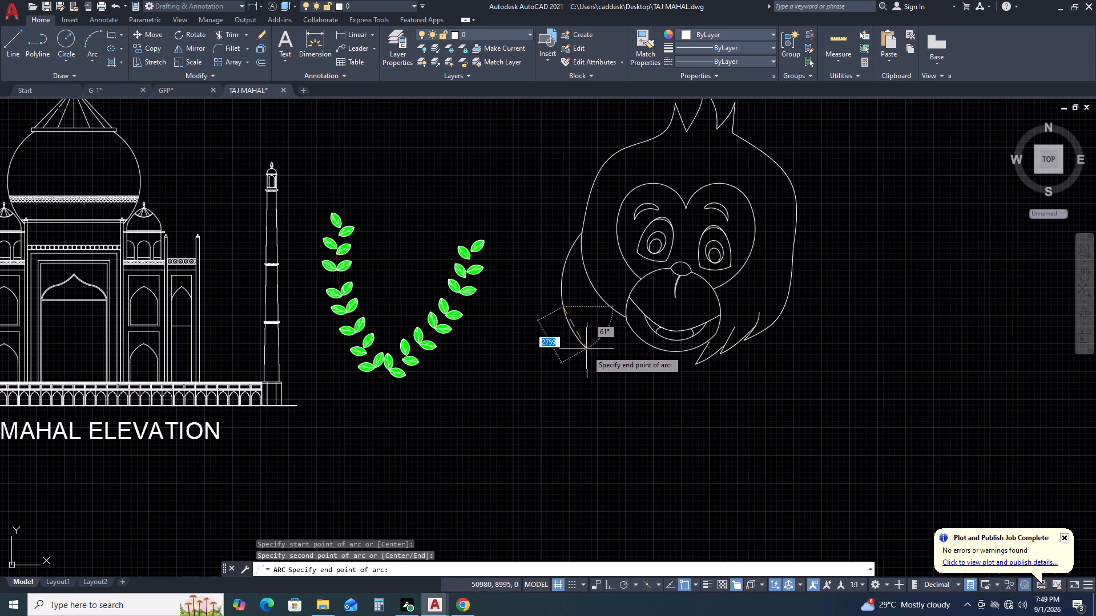
{"action": "left_click", "coordinate": [569, 319]}
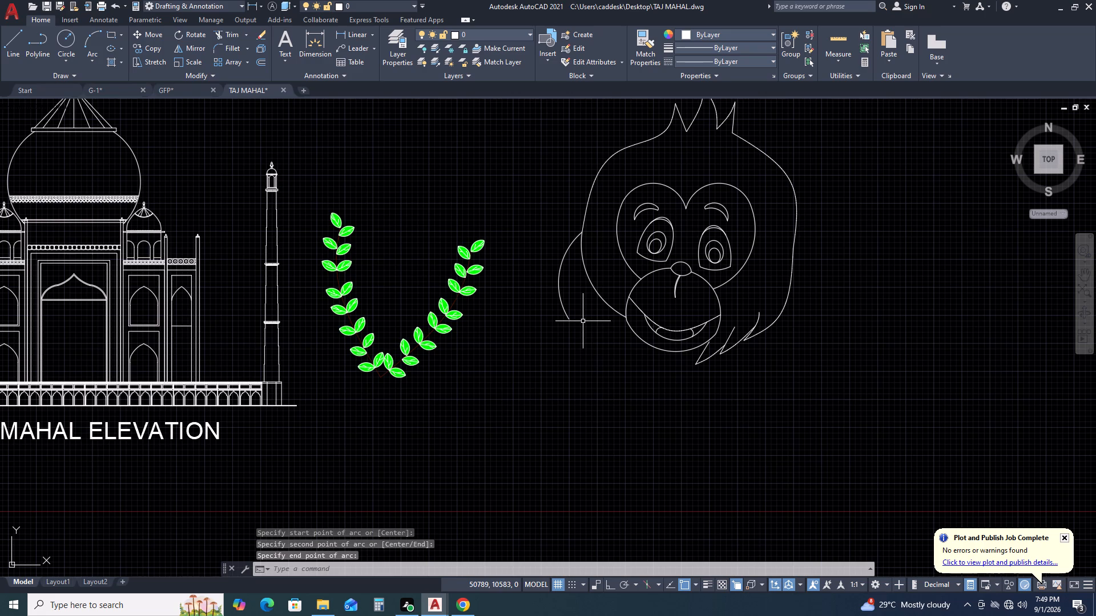
{"action": "key", "text": "space"}
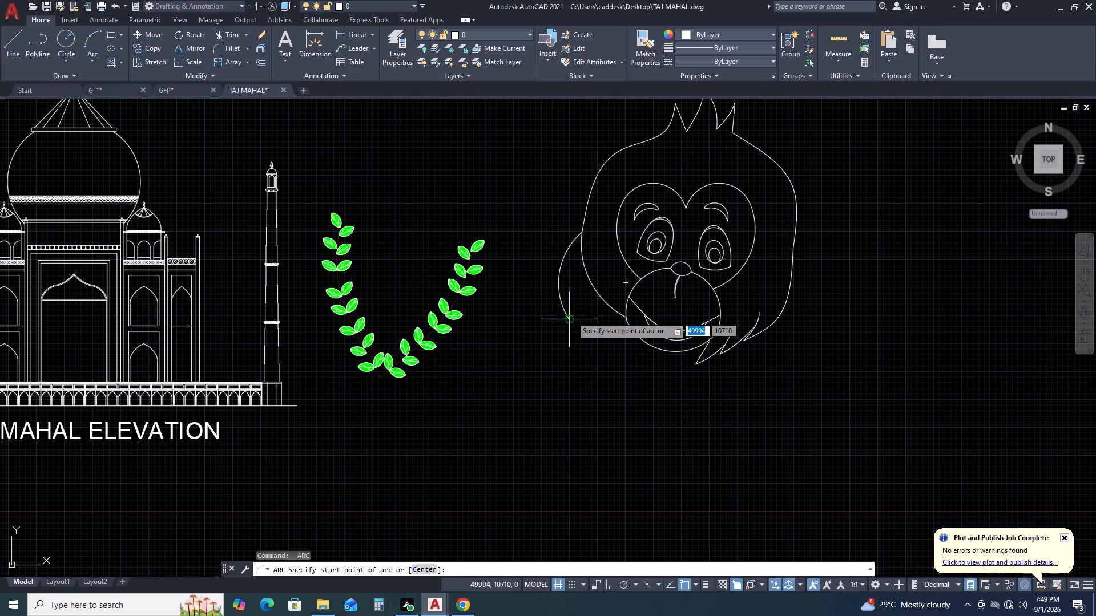
{"action": "left_click", "coordinate": [569, 318]}
{"action": "left_click", "coordinate": [573, 295]}
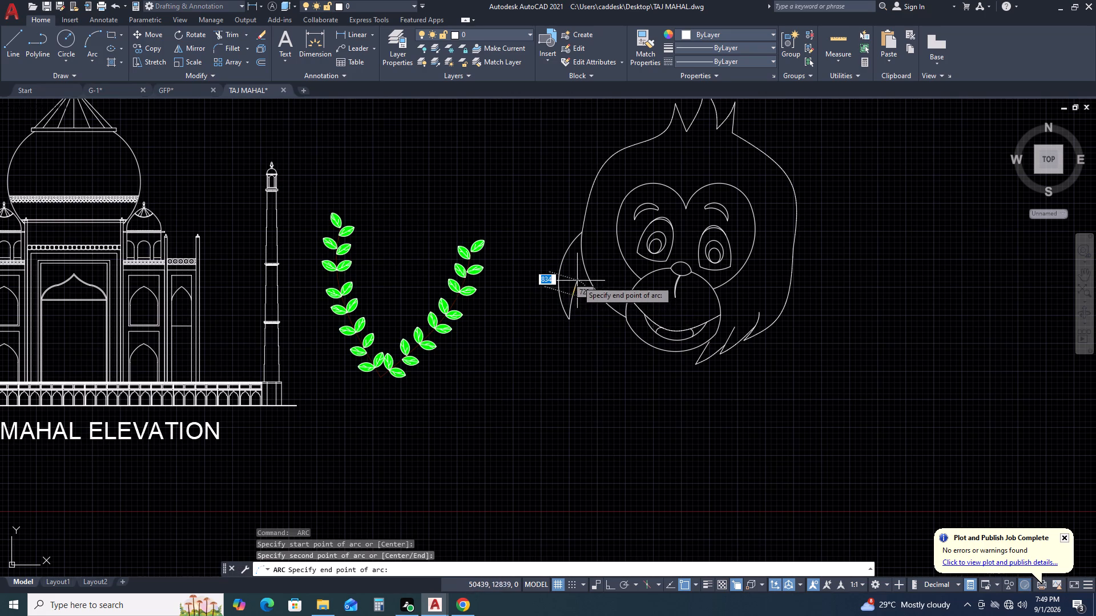
{"action": "left_click", "coordinate": [577, 281]}
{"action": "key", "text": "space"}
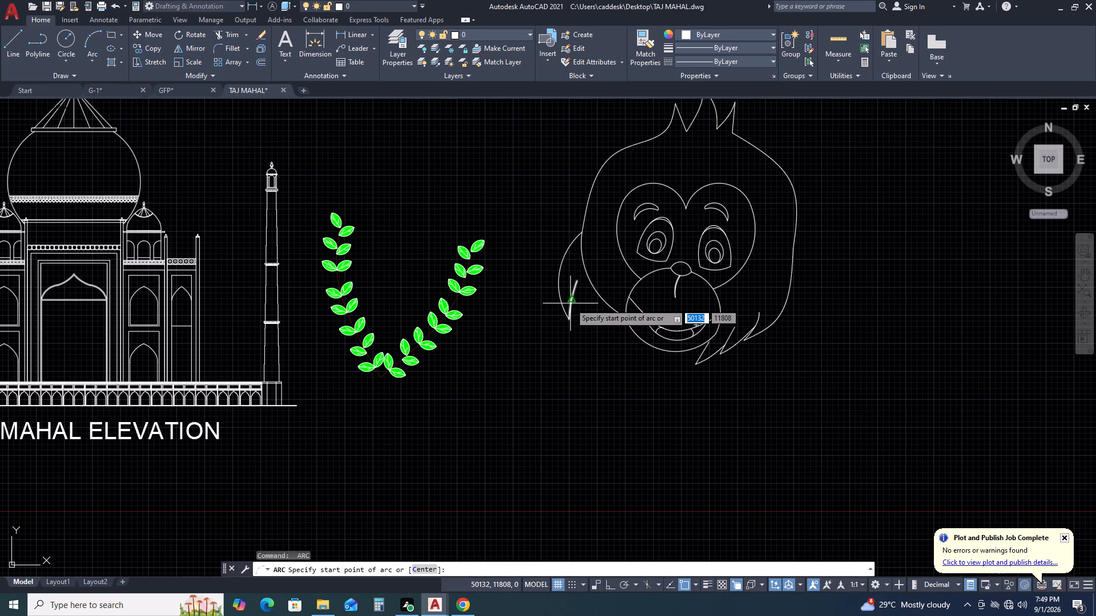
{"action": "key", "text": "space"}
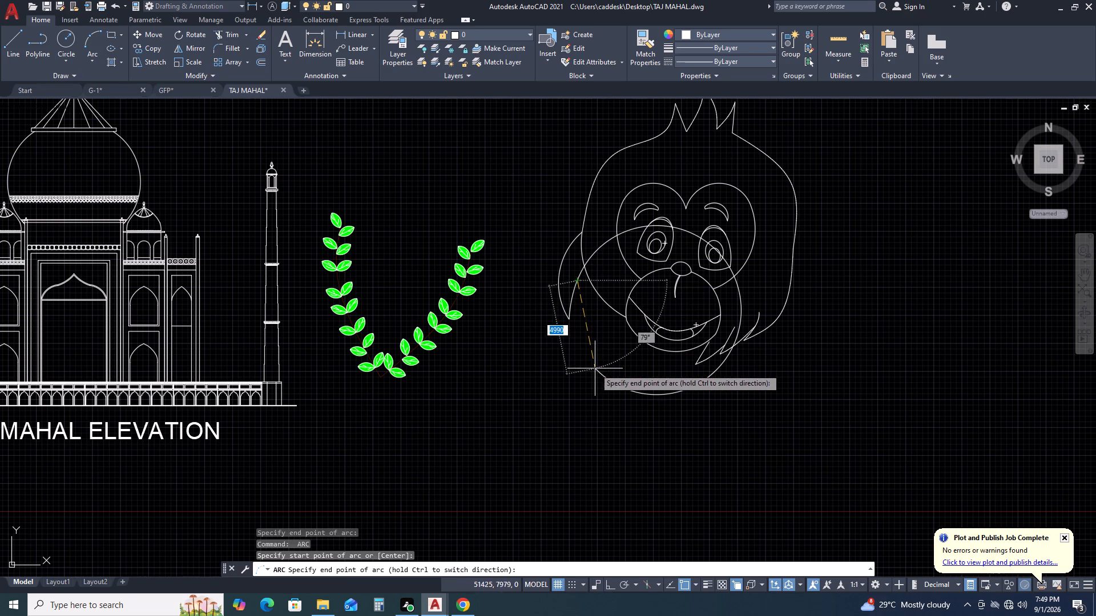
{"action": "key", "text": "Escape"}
Draw the second left tuft's outer arc from the first tuft's inner upper end, curving down and inward to below the muzzle.
{"action": "key", "text": "space"}
{"action": "left_click", "coordinate": [577, 278]}
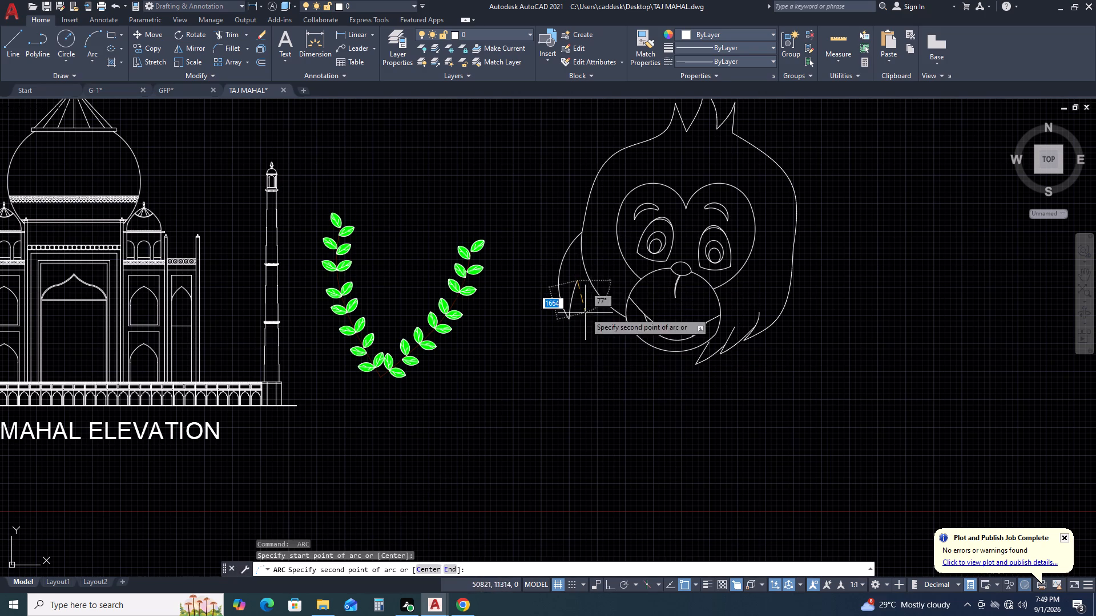
{"action": "left_click", "coordinate": [595, 352]}
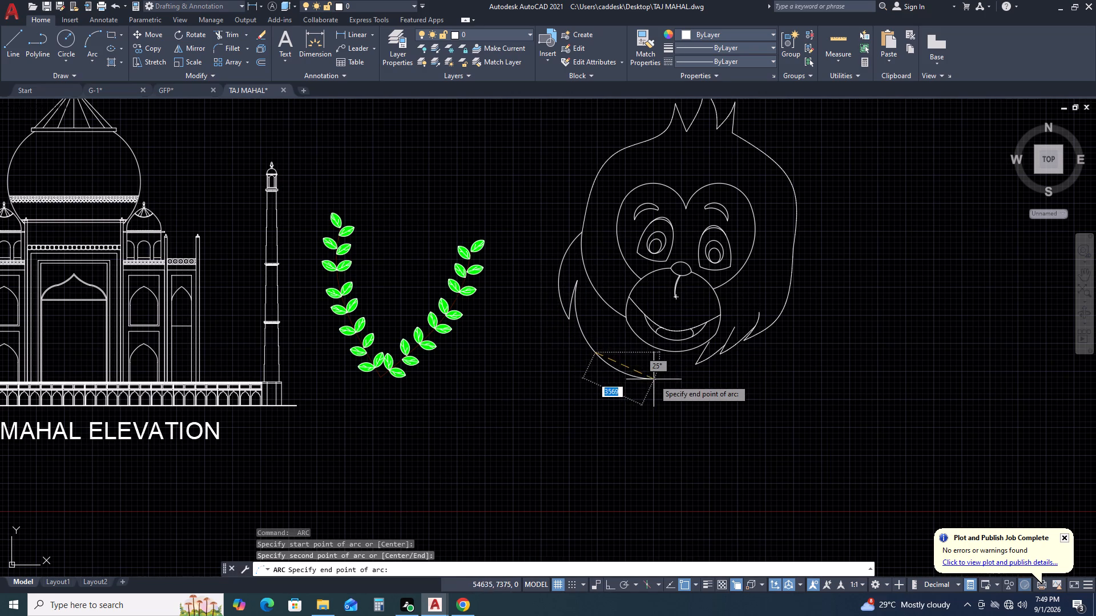
{"action": "left_click", "coordinate": [623, 373]}
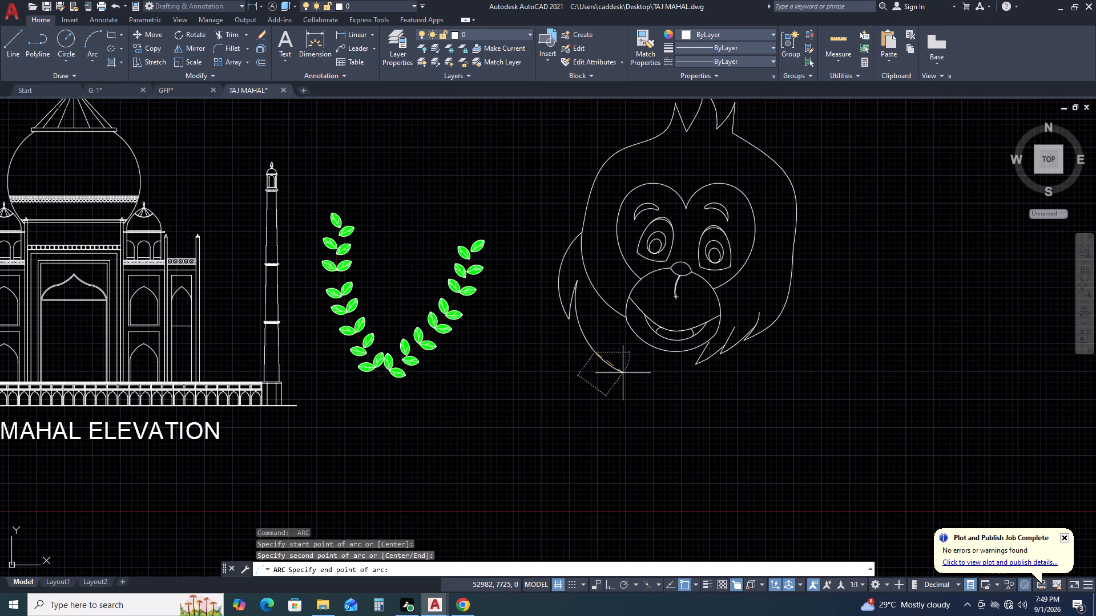
Draw a short arc with a radius of about 1534, upward from the second tuft's outer arc and bulging toward the muzzle.
{"action": "key", "text": "space"}
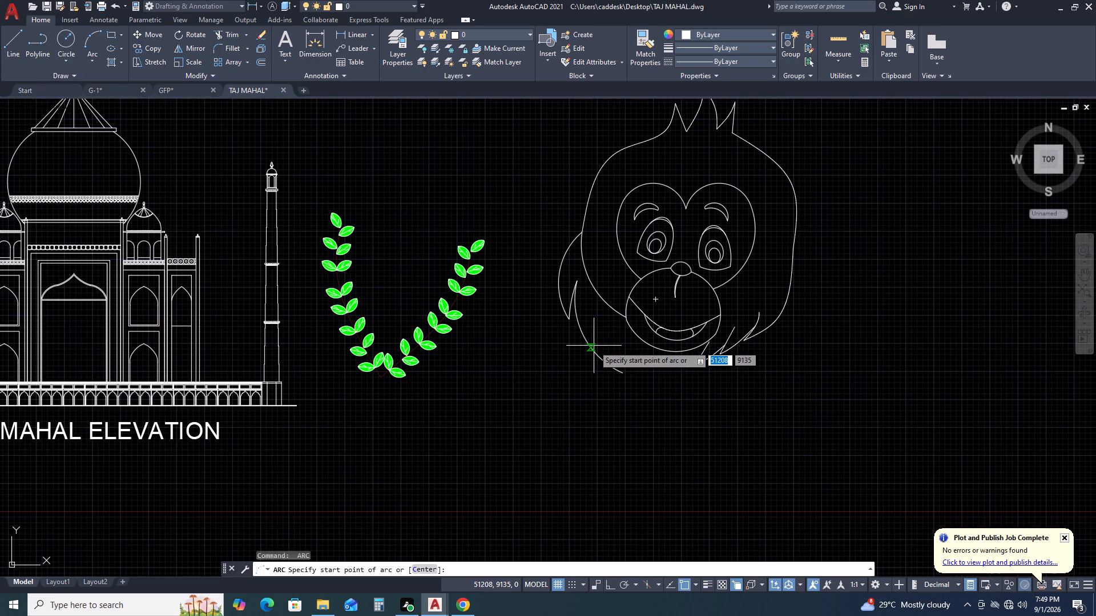
{"action": "left_click", "coordinate": [594, 353]}
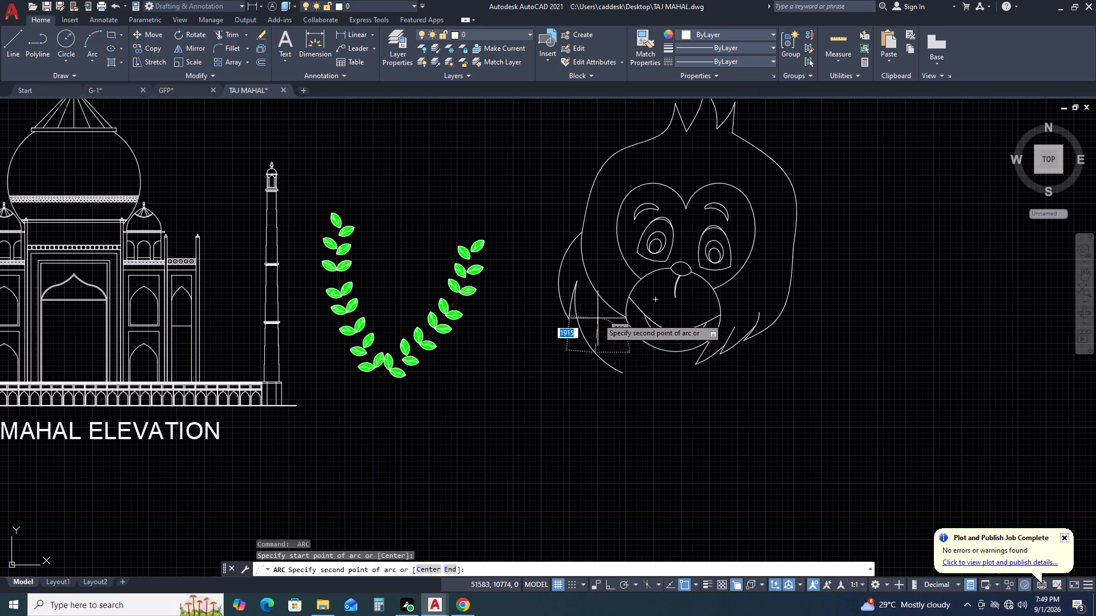
{"action": "left_click", "coordinate": [598, 318]}
{"action": "left_click", "coordinate": [596, 316]}
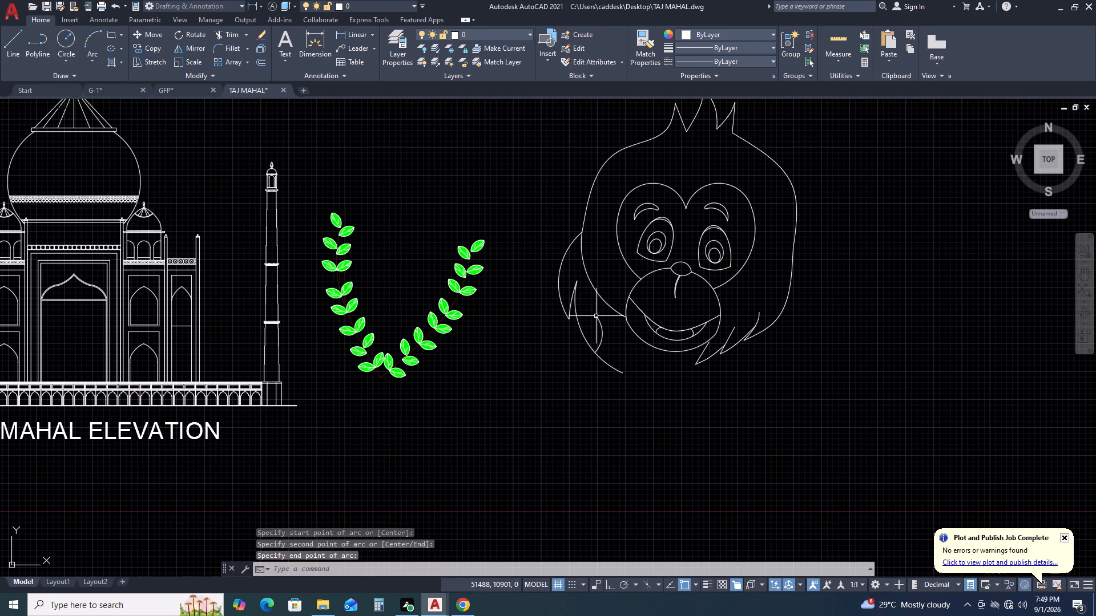
Stretch the short arc's midpoint outward, away from the muzzle, reversing its bulge to a radius of about 2891.
{"action": "left_click", "coordinate": [610, 332]}
{"action": "scroll", "coordinate": [598, 330], "scroll_direction": "up", "scroll_amount": 2}
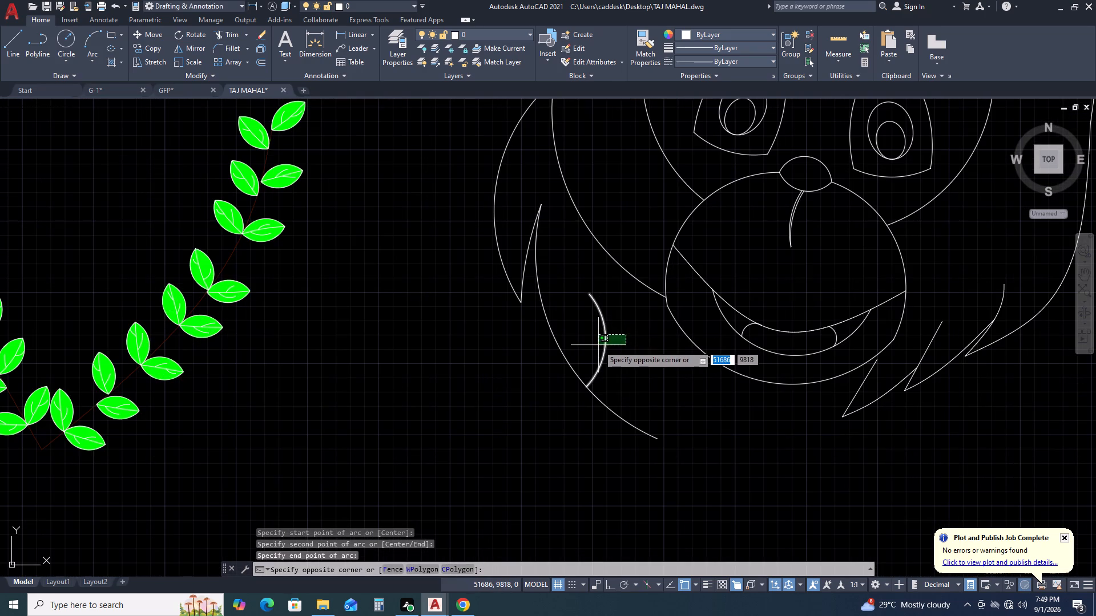
{"action": "left_click", "coordinate": [598, 345]}
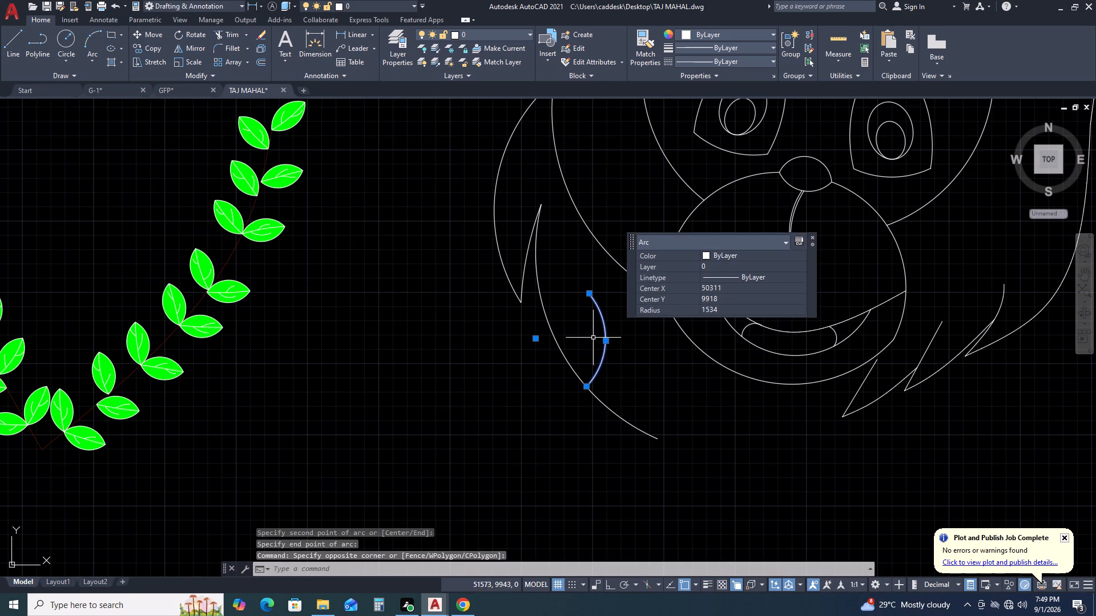
{"action": "left_click", "coordinate": [606, 339]}
{"action": "left_click", "coordinate": [579, 339]}
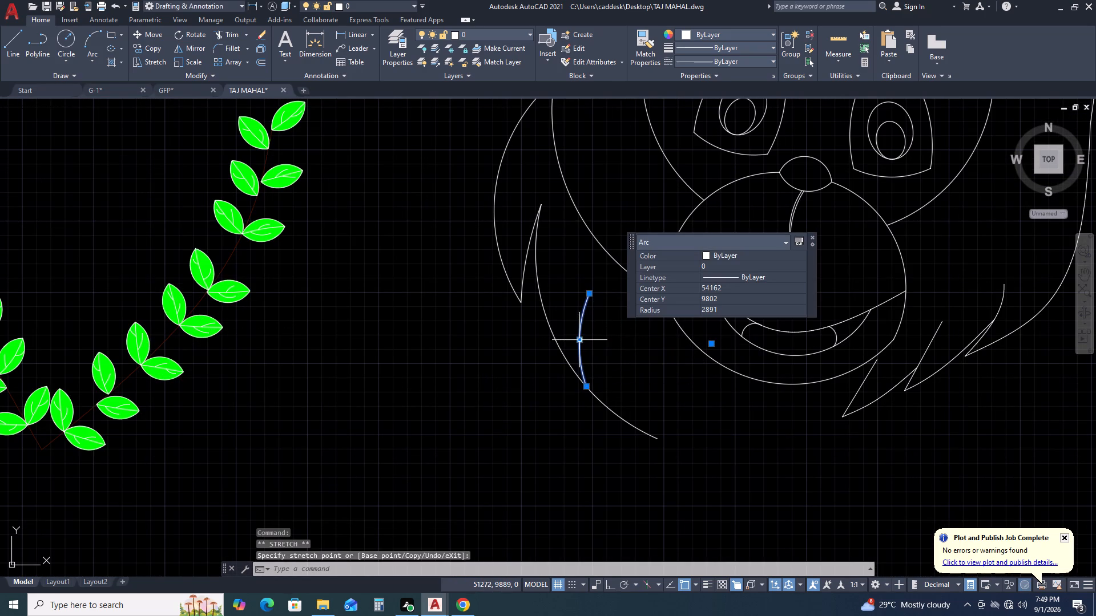
{"action": "key", "text": "Escape"}
{"action": "key", "text": "Escape"}
Trim the second tuft's outer arc below its junction with the short inner arc to form a pointed tip.
{"action": "type", "text": "TR"}
{"action": "key", "text": "space"}
{"action": "left_click", "coordinate": [608, 397]}
{"action": "left_click", "coordinate": [590, 418]}
{"action": "scroll", "coordinate": [677, 440], "scroll_direction": "down", "scroll_amount": 2}
{"action": "key", "text": "Escape"}
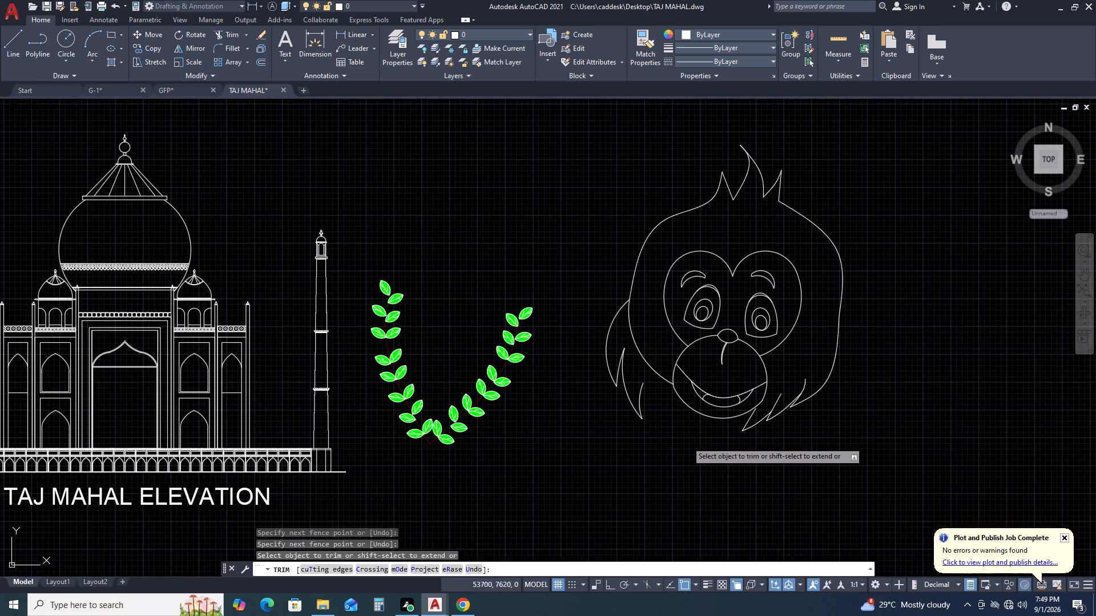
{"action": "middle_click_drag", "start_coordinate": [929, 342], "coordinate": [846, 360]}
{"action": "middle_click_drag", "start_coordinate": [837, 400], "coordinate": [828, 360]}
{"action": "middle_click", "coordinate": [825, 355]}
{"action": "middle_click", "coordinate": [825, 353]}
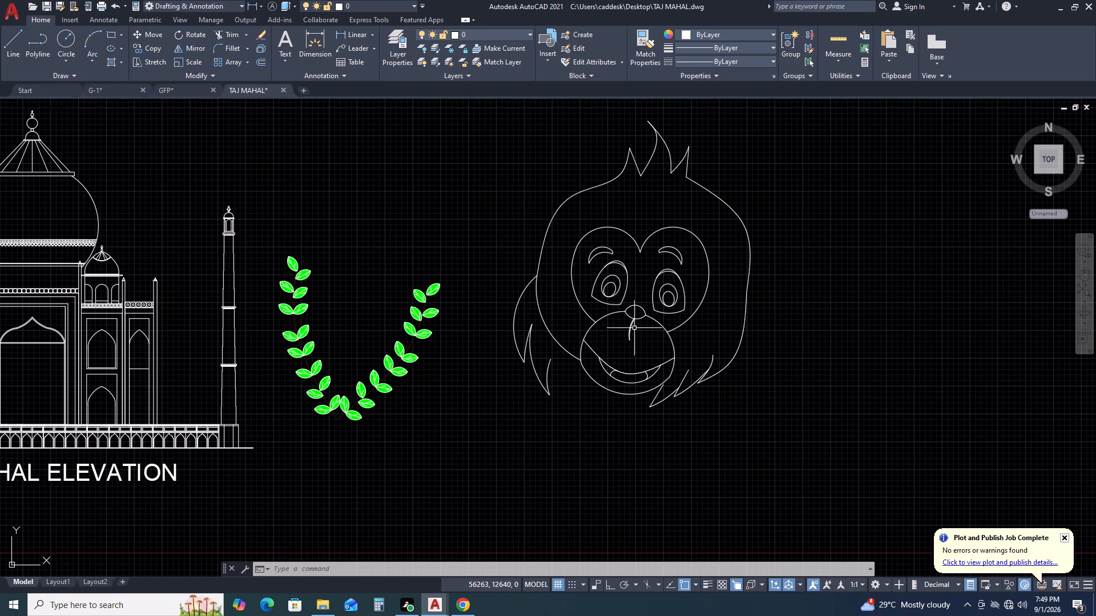
Scale the eye patches, eyes, brows, nose, muzzle and mouth together slightly larger, based at the notch between the eye patches.
{"action": "left_click", "coordinate": [560, 222]}
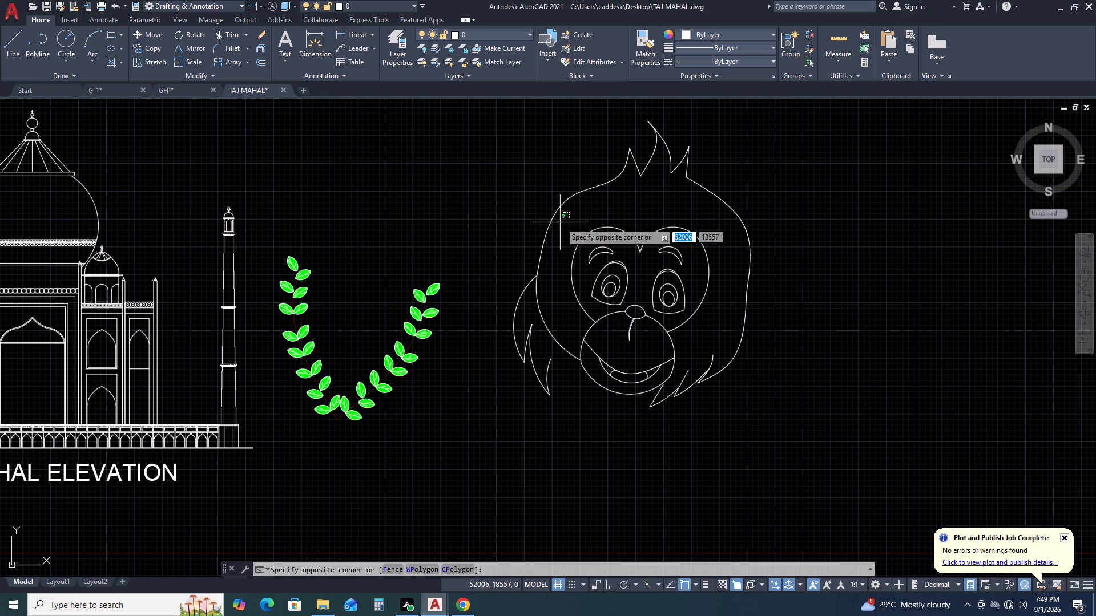
{"action": "left_click", "coordinate": [672, 391]}
{"action": "left_click", "coordinate": [707, 228]}
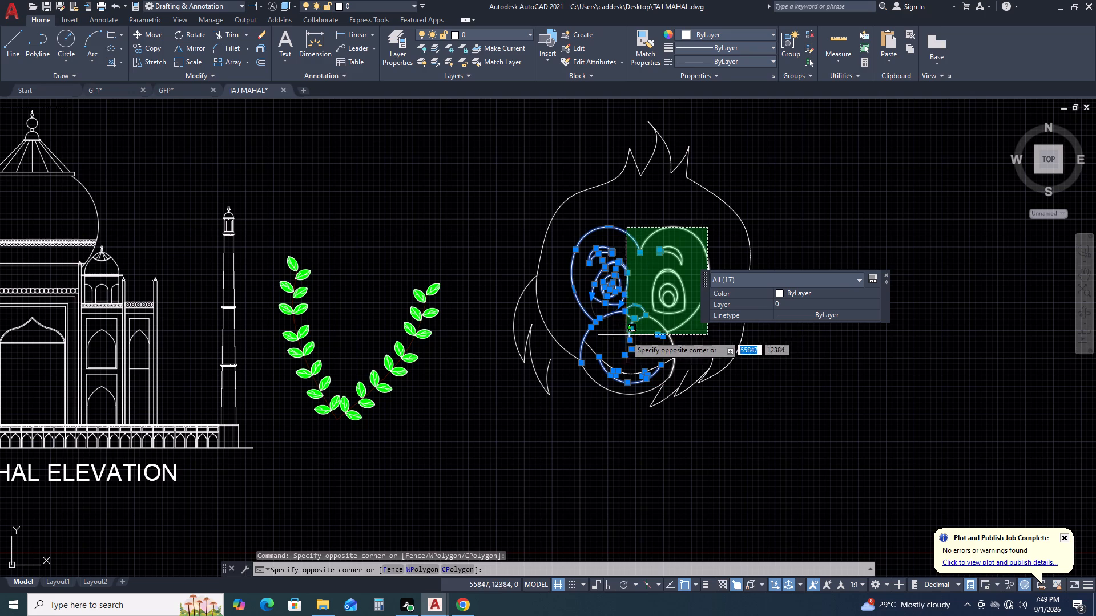
{"action": "left_click", "coordinate": [613, 336]}
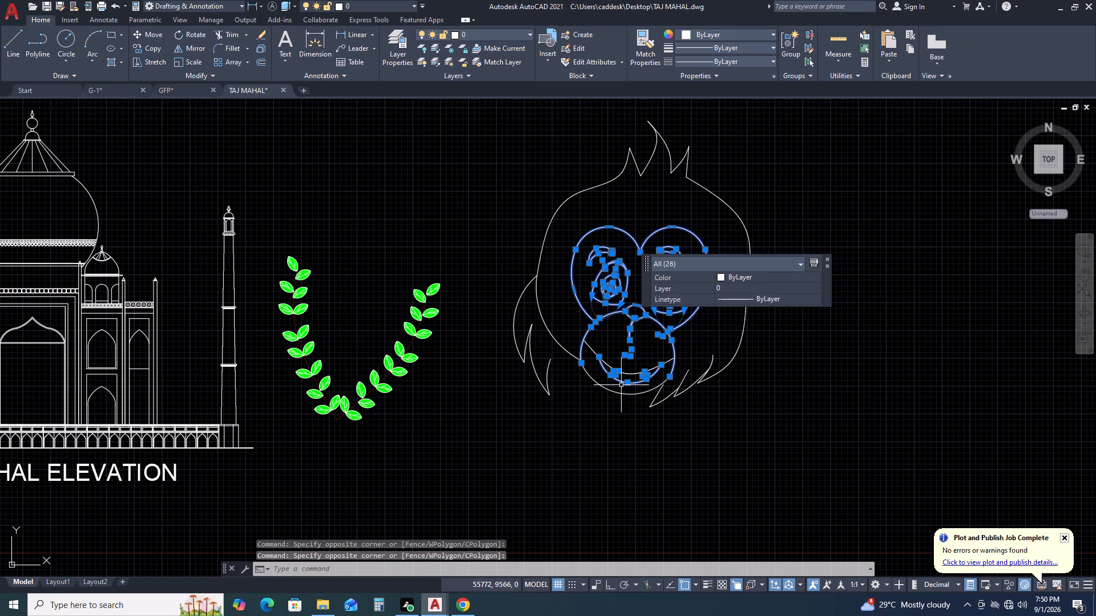
{"action": "scroll", "coordinate": [615, 385], "scroll_direction": "up", "scroll_amount": 2}
{"action": "left_click", "coordinate": [660, 323]}
{"action": "double_click", "coordinate": [534, 424]}
{"action": "middle_click_drag", "start_coordinate": [543, 418], "coordinate": [547, 469]}
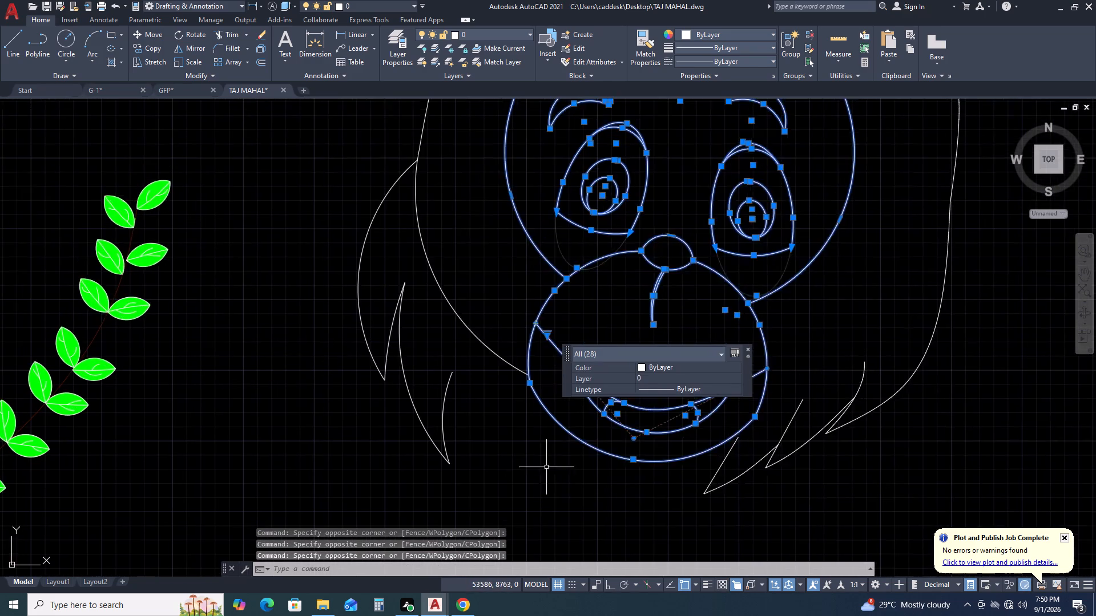
{"action": "scroll", "coordinate": [550, 465], "scroll_direction": "down", "scroll_amount": 3}
{"action": "key", "text": "s"}
{"action": "key", "text": "c"}
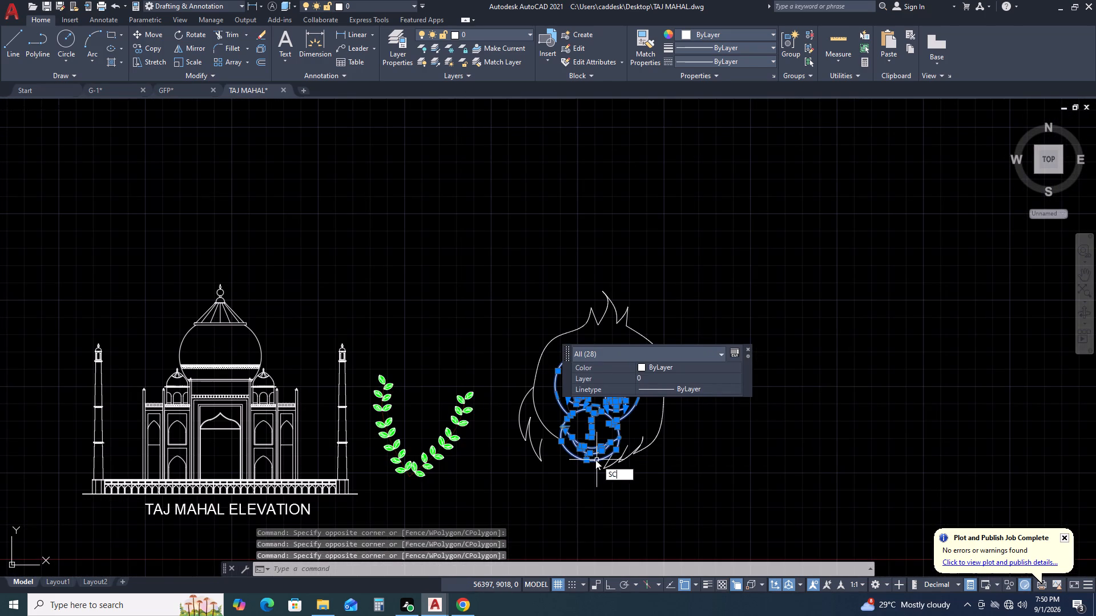
{"action": "key", "text": "space"}
{"action": "left_click", "coordinate": [597, 370]}
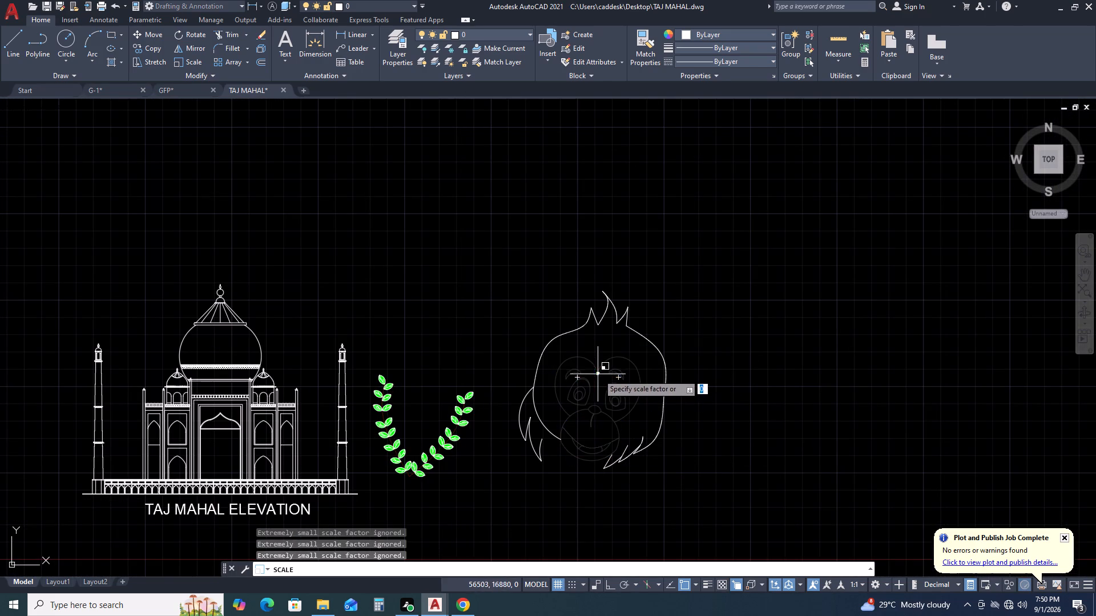
{"action": "scroll", "coordinate": [605, 379], "scroll_direction": "up", "scroll_amount": 2}
{"action": "scroll", "coordinate": [636, 392], "scroll_direction": "down", "scroll_amount": 2}
{"action": "middle_click_drag", "start_coordinate": [680, 410], "coordinate": [655, 356]}
{"action": "scroll", "coordinate": [650, 353], "scroll_direction": "up", "scroll_amount": 1}
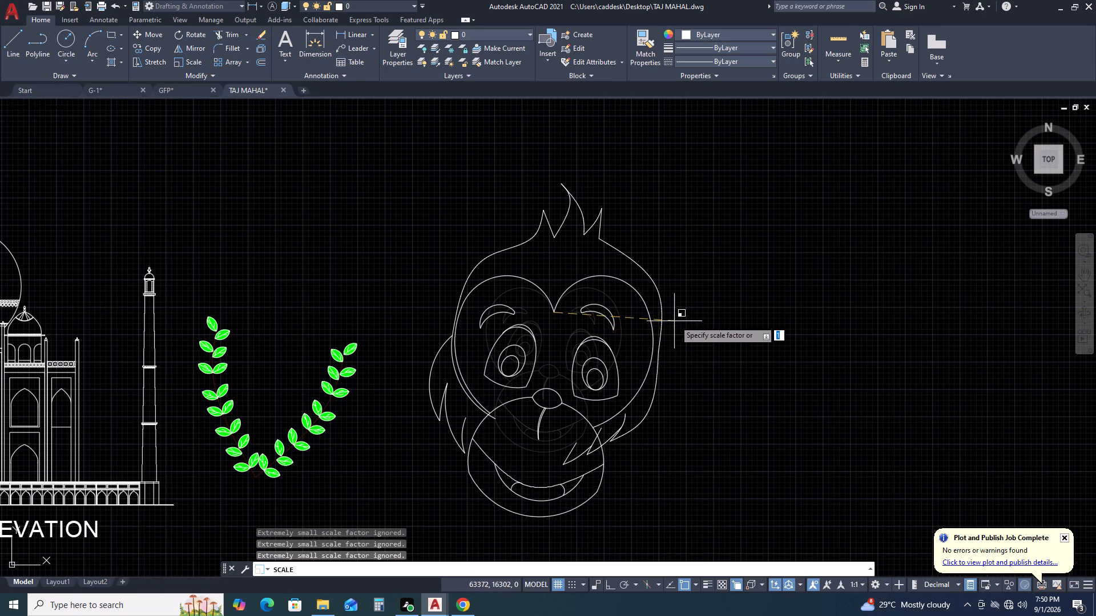
{"action": "scroll", "coordinate": [676, 318], "scroll_direction": "down", "scroll_amount": 1}
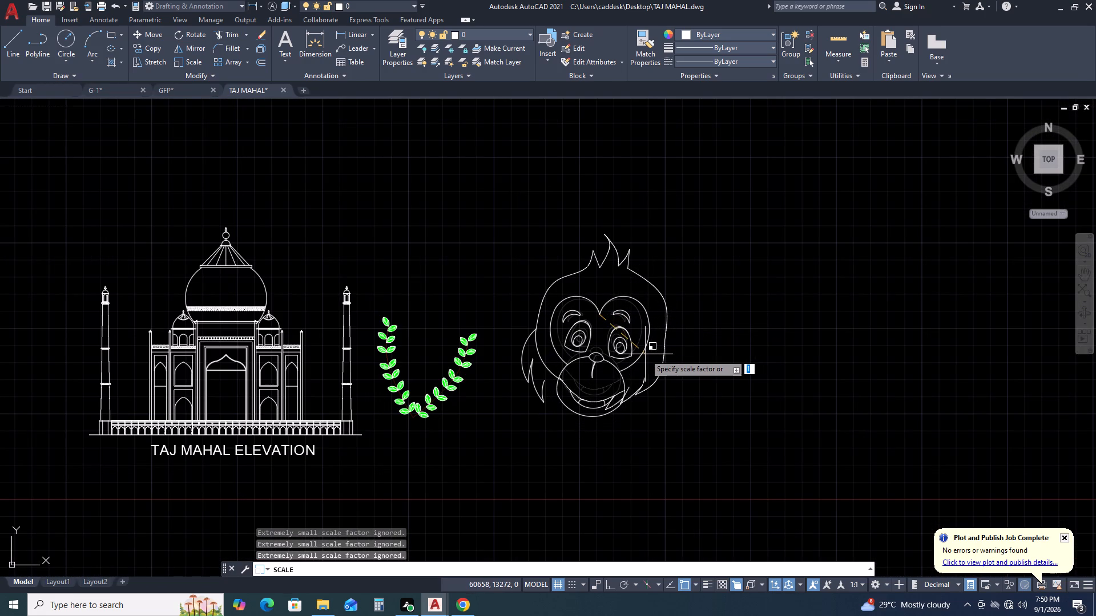
{"action": "left_click", "coordinate": [643, 356]}
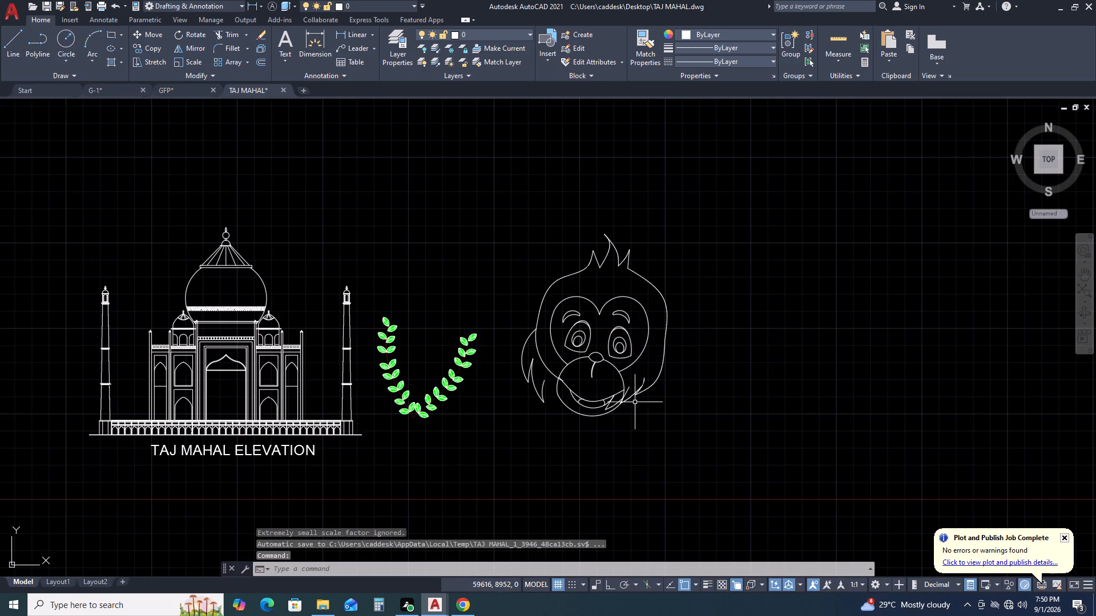
Move the six right jaw and fur-tuft splines about 1050 units downward so the lowest tuft's inner end meets the enlarged muzzle outline.
{"action": "scroll", "coordinate": [635, 402], "scroll_direction": "up", "scroll_amount": 2}
{"action": "middle_click_drag", "start_coordinate": [646, 378], "coordinate": [679, 320]}
{"action": "left_click_drag", "start_coordinate": [721, 344], "coordinate": [697, 326]}
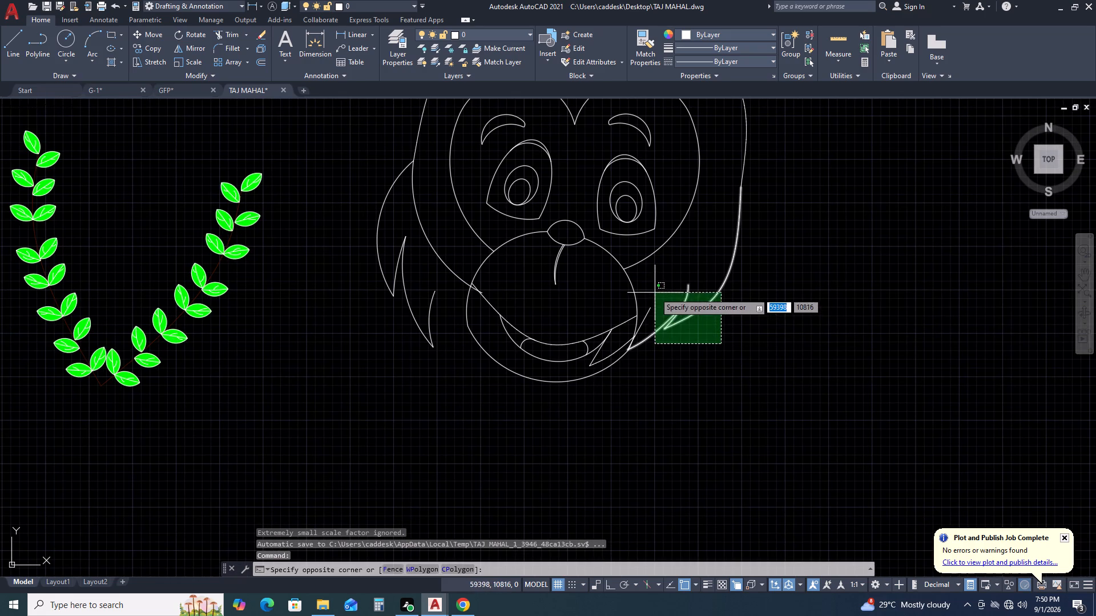
{"action": "left_click", "coordinate": [650, 290]}
{"action": "left_click", "coordinate": [603, 360]}
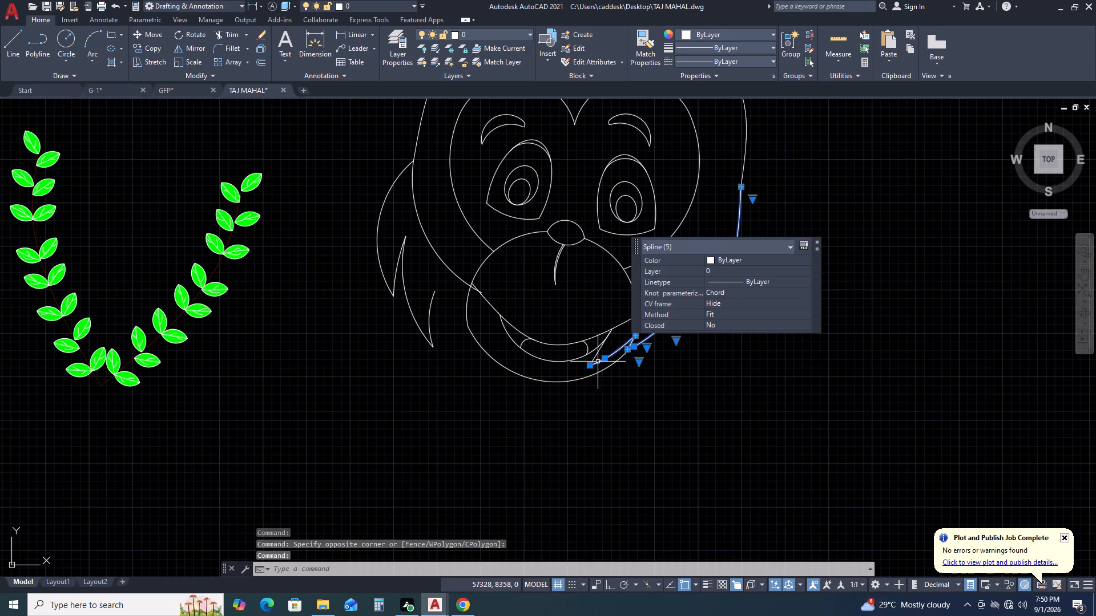
{"action": "left_click", "coordinate": [597, 352]}
{"action": "middle_click_drag", "start_coordinate": [591, 383], "coordinate": [663, 479]}
{"action": "scroll", "coordinate": [711, 481], "scroll_direction": "down", "scroll_amount": 1}
{"action": "middle_click_drag", "start_coordinate": [771, 472], "coordinate": [726, 428]}
{"action": "middle_click", "coordinate": [715, 418]}
{"action": "type", "text": "M"}
{"action": "key", "text": "space"}
{"action": "scroll", "coordinate": [650, 405], "scroll_direction": "up", "scroll_amount": 1}
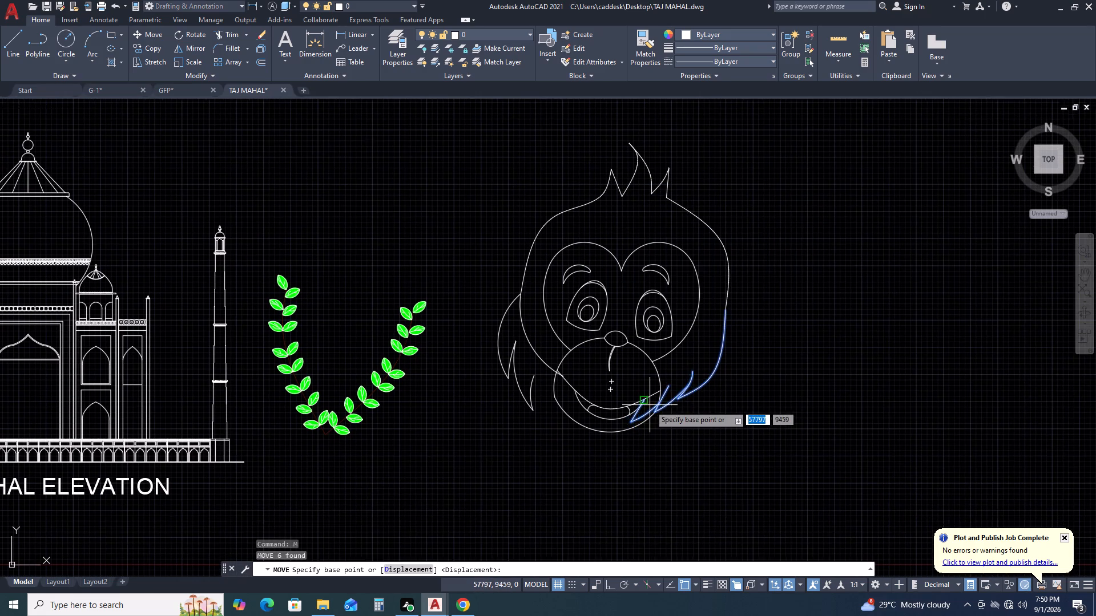
{"action": "scroll", "coordinate": [650, 405], "scroll_direction": "up", "scroll_amount": 1}
{"action": "left_click", "coordinate": [634, 394]}
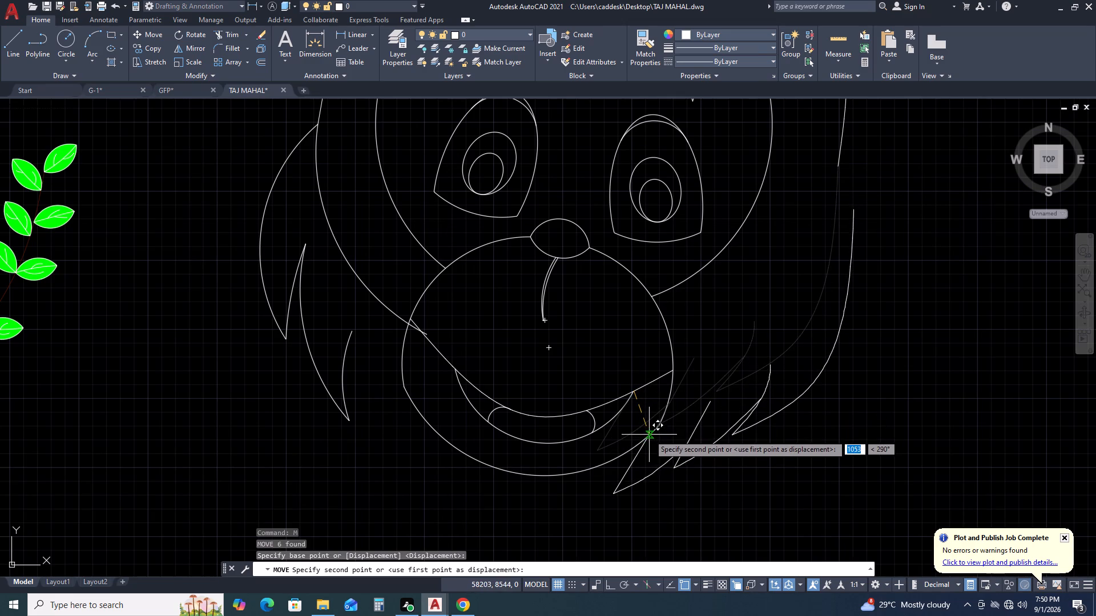
{"action": "left_click", "coordinate": [648, 433]}
{"action": "scroll", "coordinate": [646, 429], "scroll_direction": "down", "scroll_amount": 2}
{"action": "middle_click_drag", "start_coordinate": [791, 314], "coordinate": [766, 362]}
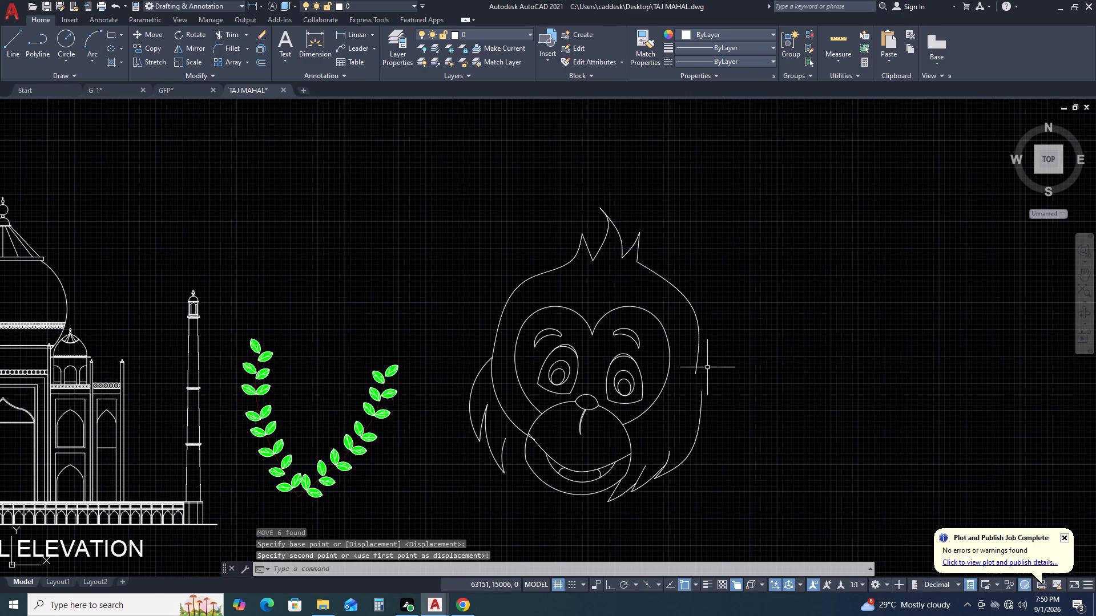
Scale the upper right head outline by reference from its hair-side end, extending its lower end toward the moved jaw line.
{"action": "left_click_drag", "start_coordinate": [707, 367], "coordinate": [701, 360]}
{"action": "left_click", "coordinate": [671, 320]}
{"action": "middle_click_drag", "start_coordinate": [740, 363], "coordinate": [664, 341]}
{"action": "type", "text": "SC"}
{"action": "key", "text": "space"}
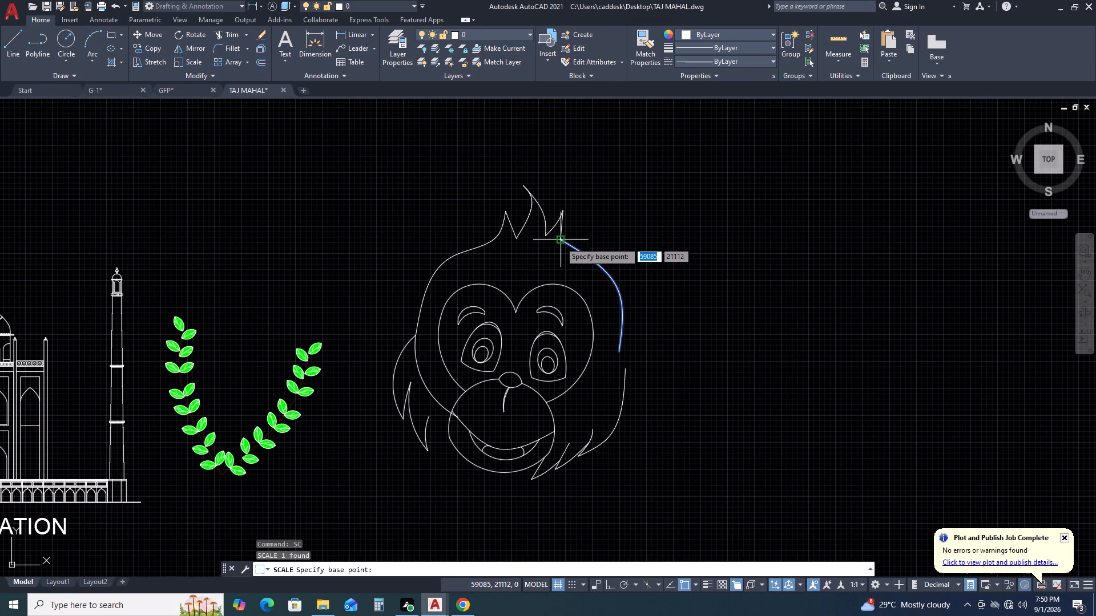
{"action": "left_click", "coordinate": [560, 242]}
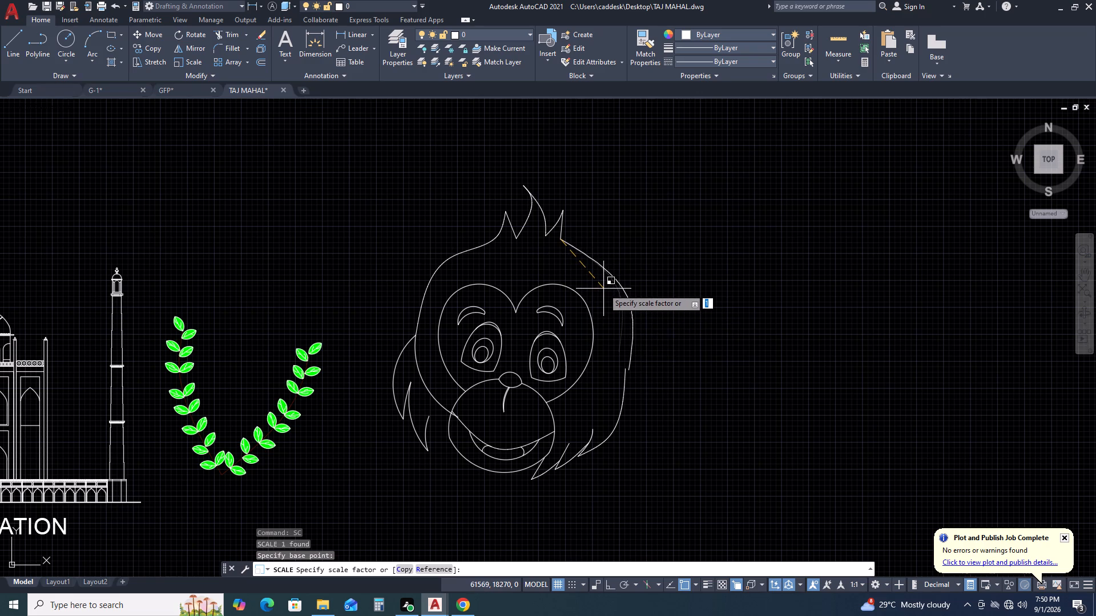
{"action": "type", "text": "R"}
{"action": "key", "text": "space"}
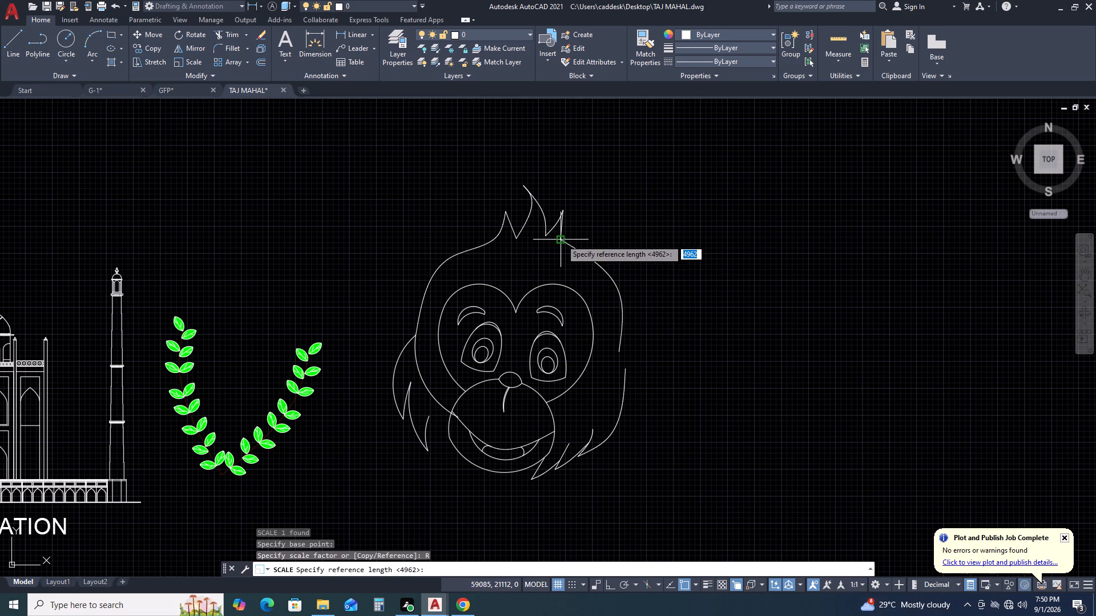
{"action": "left_click", "coordinate": [561, 240]}
{"action": "left_click", "coordinate": [619, 351]}
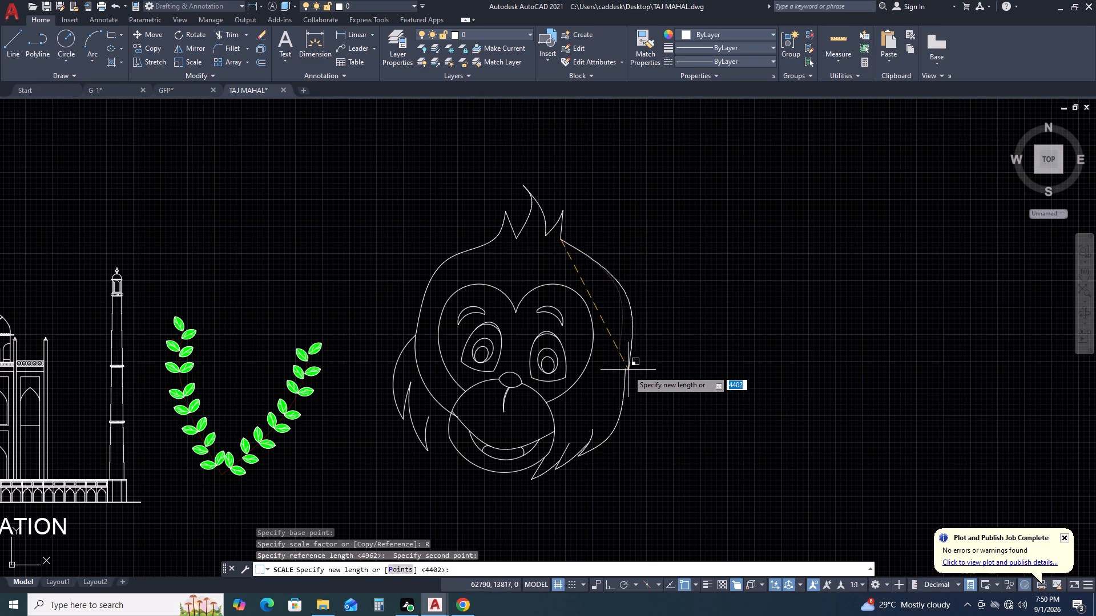
{"action": "scroll", "coordinate": [630, 367], "scroll_direction": "up", "scroll_amount": 2}
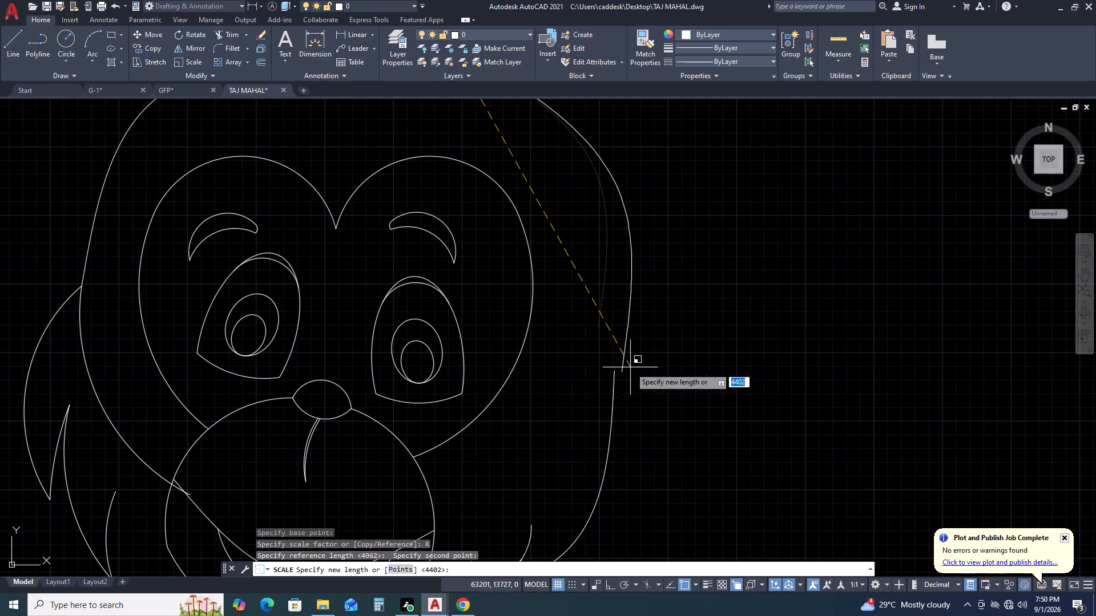
{"action": "double_click", "coordinate": [613, 372]}
Stretch the upper right head outline's lower end point onto the upper end of the right jaw line.
{"action": "scroll", "coordinate": [619, 368], "scroll_direction": "up", "scroll_amount": 2}
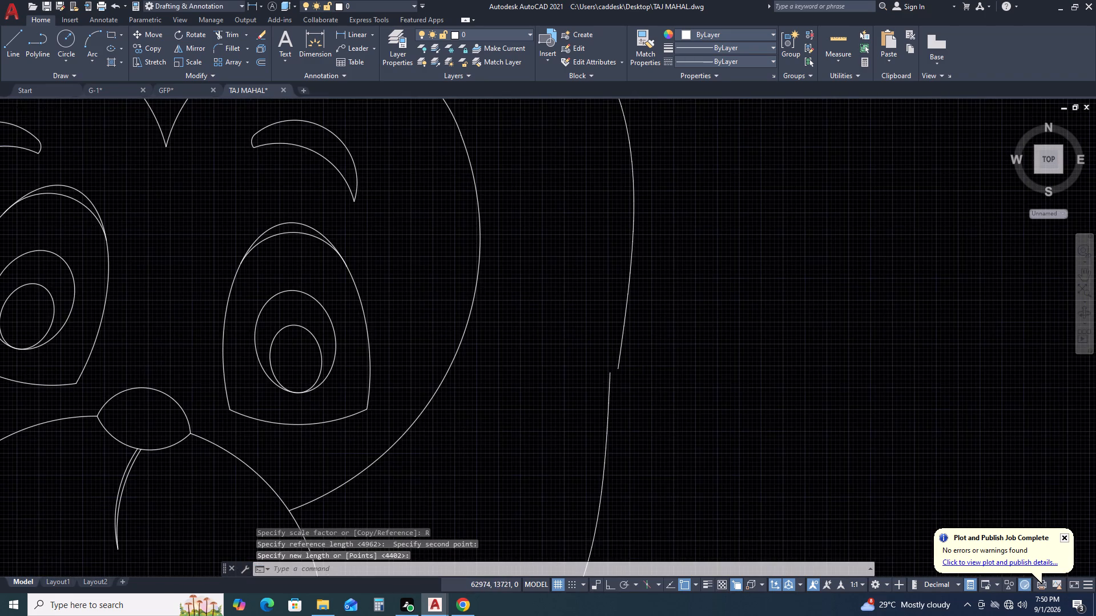
{"action": "left_click", "coordinate": [619, 368]}
{"action": "left_click", "coordinate": [606, 352]}
{"action": "left_click", "coordinate": [616, 369]}
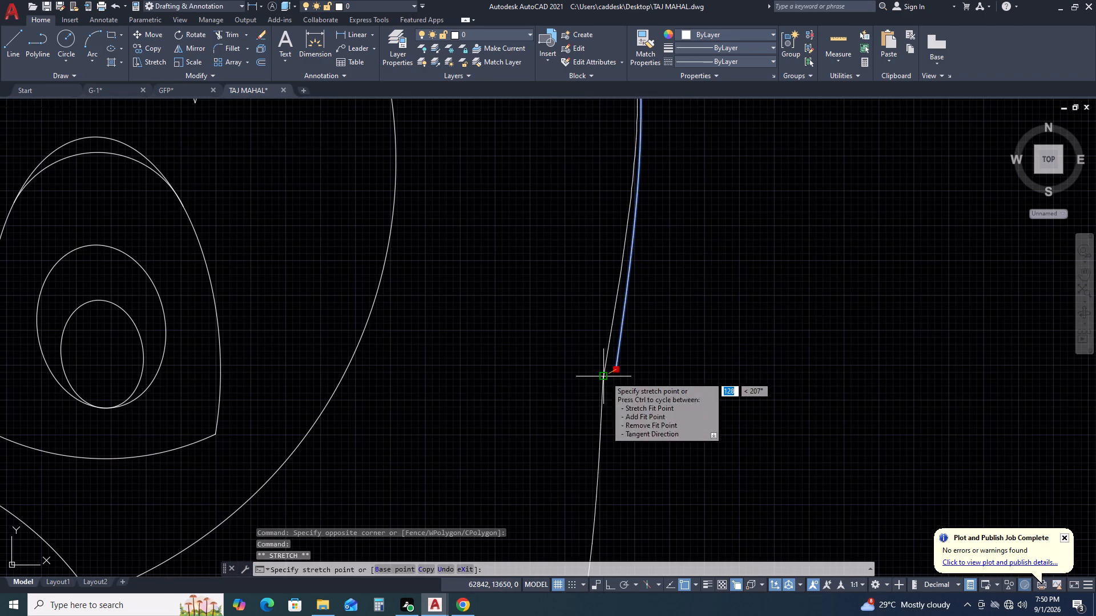
{"action": "left_click", "coordinate": [604, 376]}
{"action": "scroll", "coordinate": [671, 360], "scroll_direction": "down", "scroll_amount": 4}
{"action": "key", "text": "Escape"}
{"action": "scroll", "coordinate": [677, 369], "scroll_direction": "down", "scroll_amount": 2}
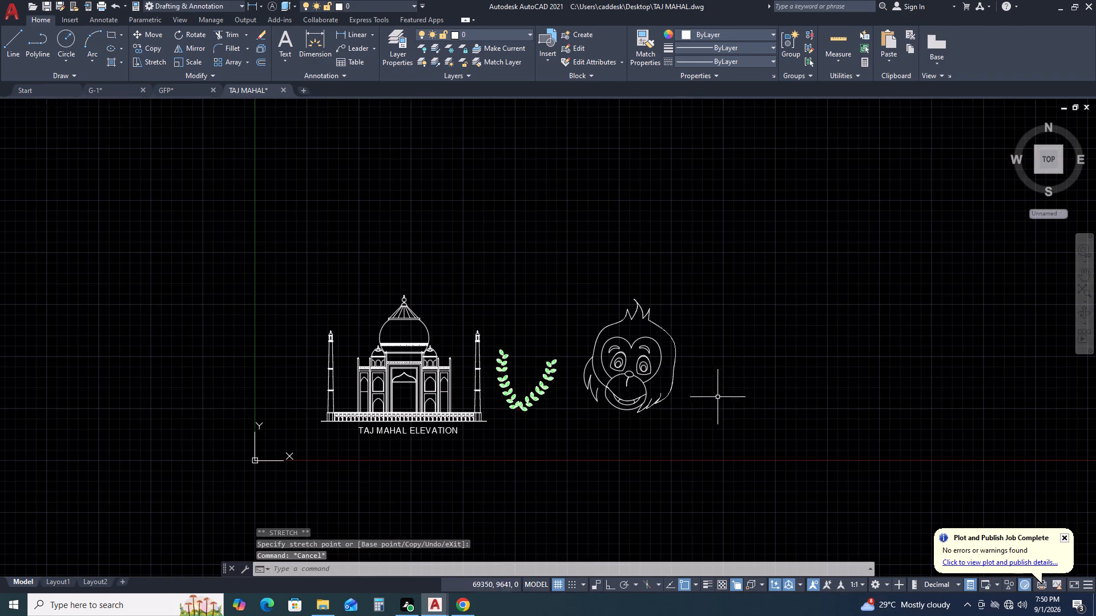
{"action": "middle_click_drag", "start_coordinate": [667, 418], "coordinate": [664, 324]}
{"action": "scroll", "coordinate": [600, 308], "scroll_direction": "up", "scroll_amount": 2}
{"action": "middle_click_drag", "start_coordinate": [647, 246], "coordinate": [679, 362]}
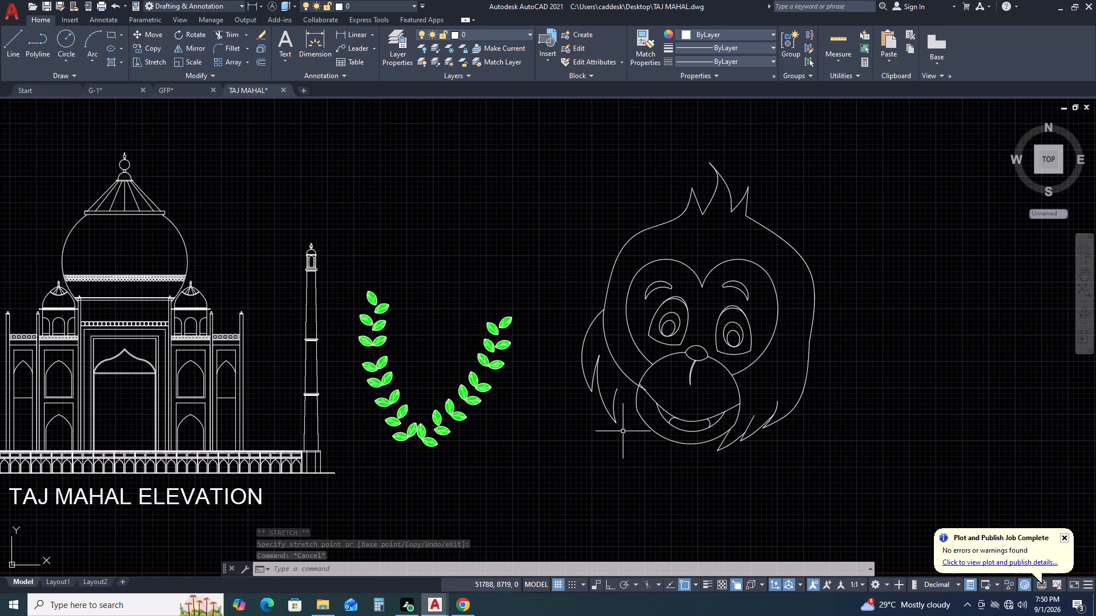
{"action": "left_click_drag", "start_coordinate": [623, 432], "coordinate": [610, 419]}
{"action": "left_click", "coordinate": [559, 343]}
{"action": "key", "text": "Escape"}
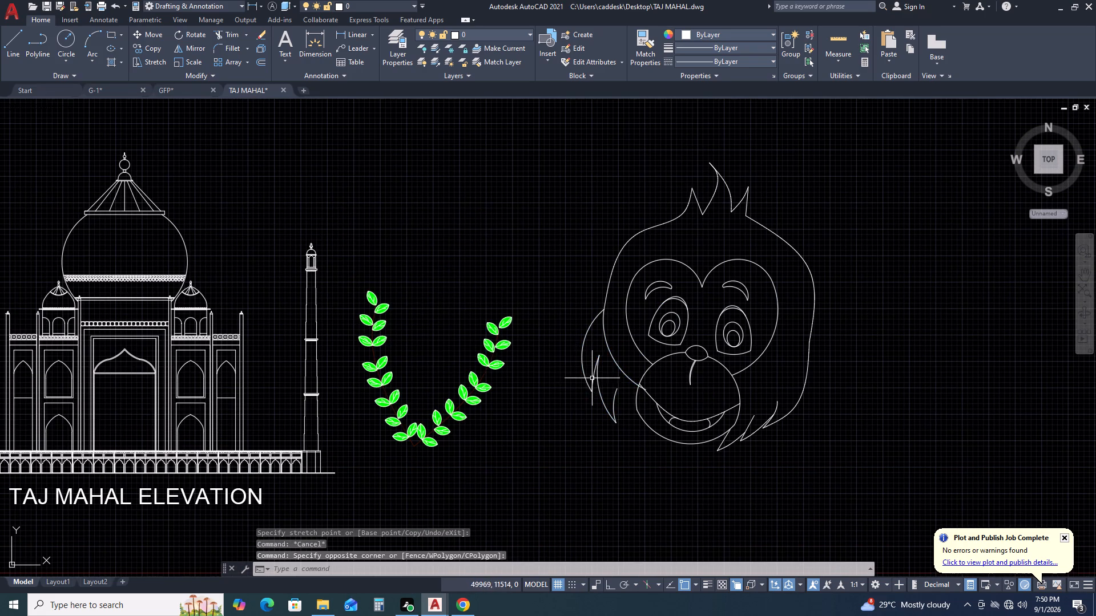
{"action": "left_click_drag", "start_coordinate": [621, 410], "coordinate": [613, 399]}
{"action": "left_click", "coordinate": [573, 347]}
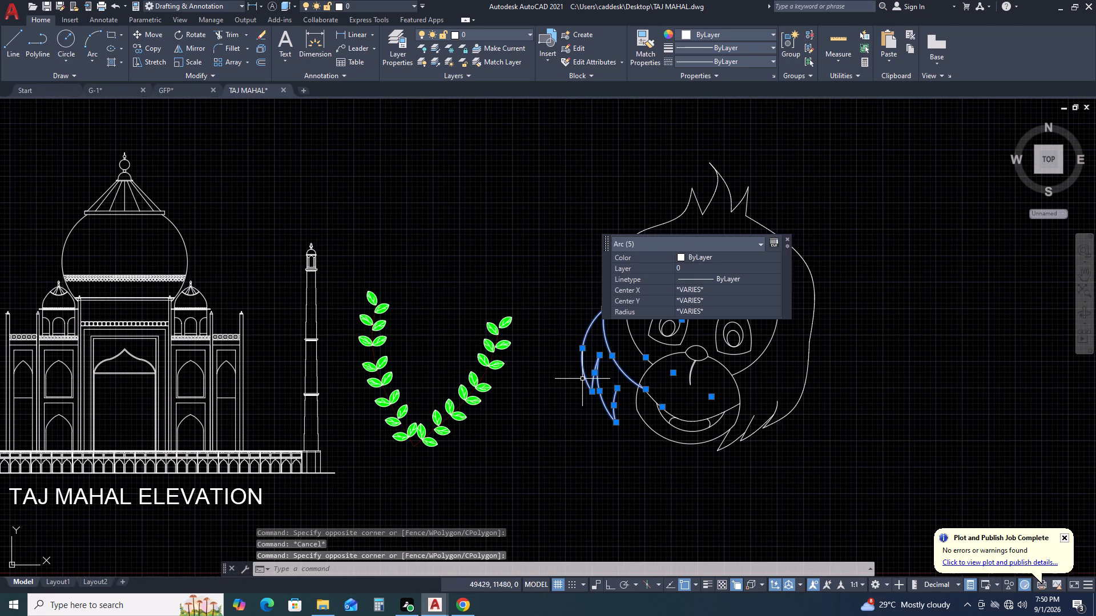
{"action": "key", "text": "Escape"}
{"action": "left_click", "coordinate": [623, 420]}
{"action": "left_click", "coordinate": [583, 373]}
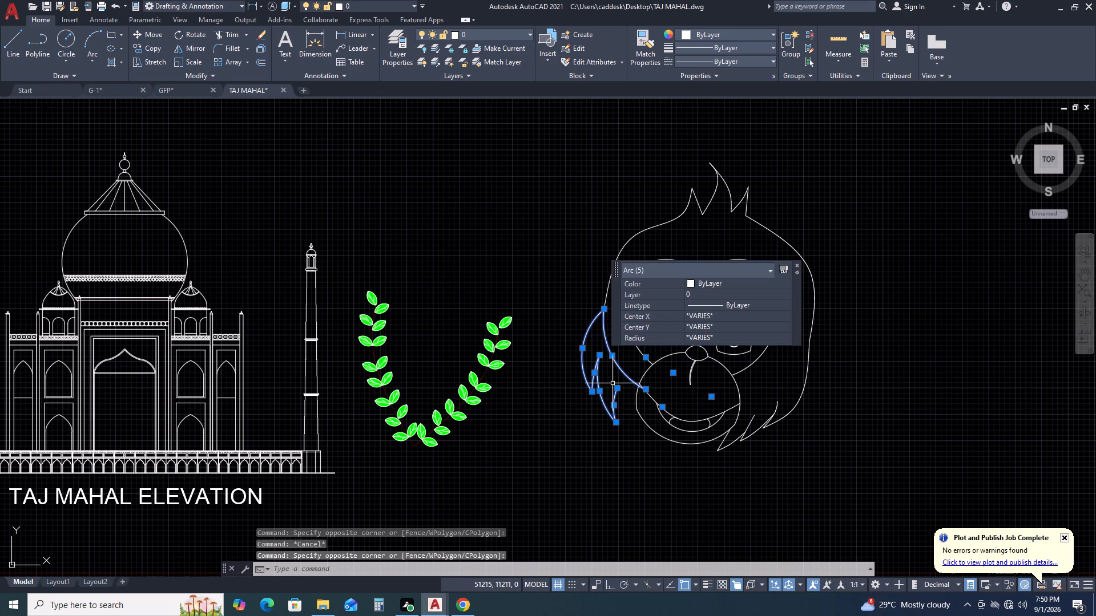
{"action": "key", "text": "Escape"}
Scale the four left fur-tuft arcs down to roughly two-thirds size from their upper end at the head outline.
{"action": "left_click", "coordinate": [629, 420]}
{"action": "left_click", "coordinate": [570, 382]}
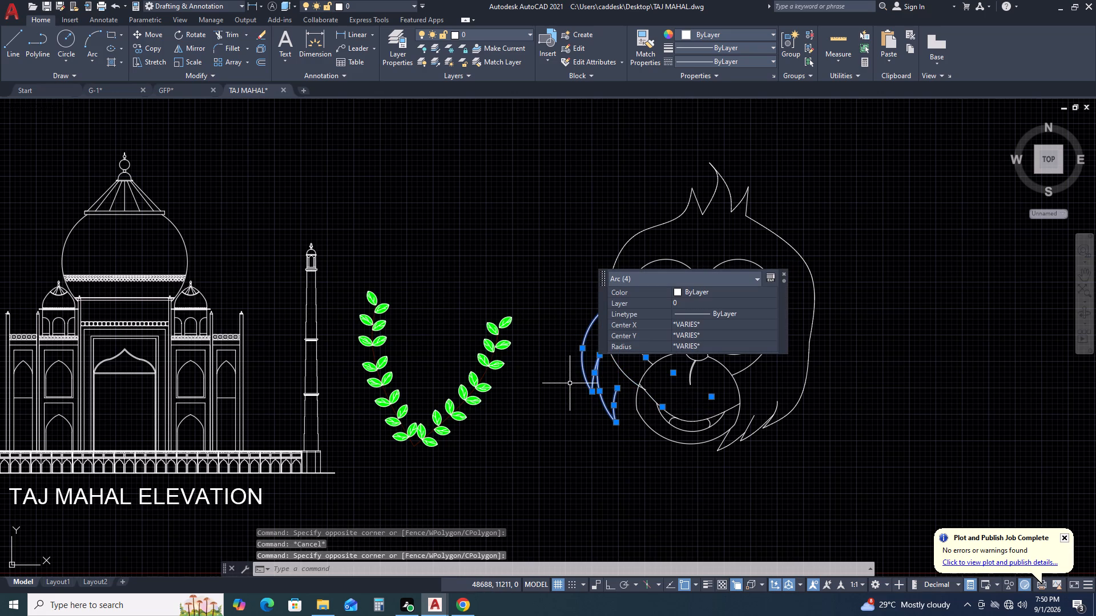
{"action": "type", "text": "SC"}
{"action": "key", "text": "space"}
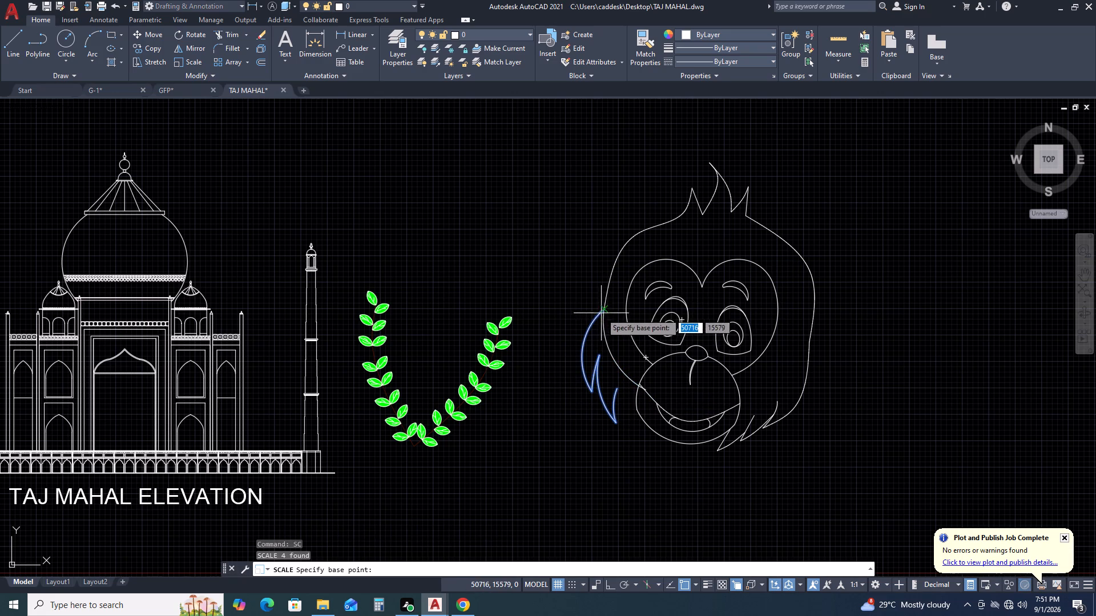
{"action": "left_click", "coordinate": [602, 311]}
{"action": "left_click", "coordinate": [598, 346]}
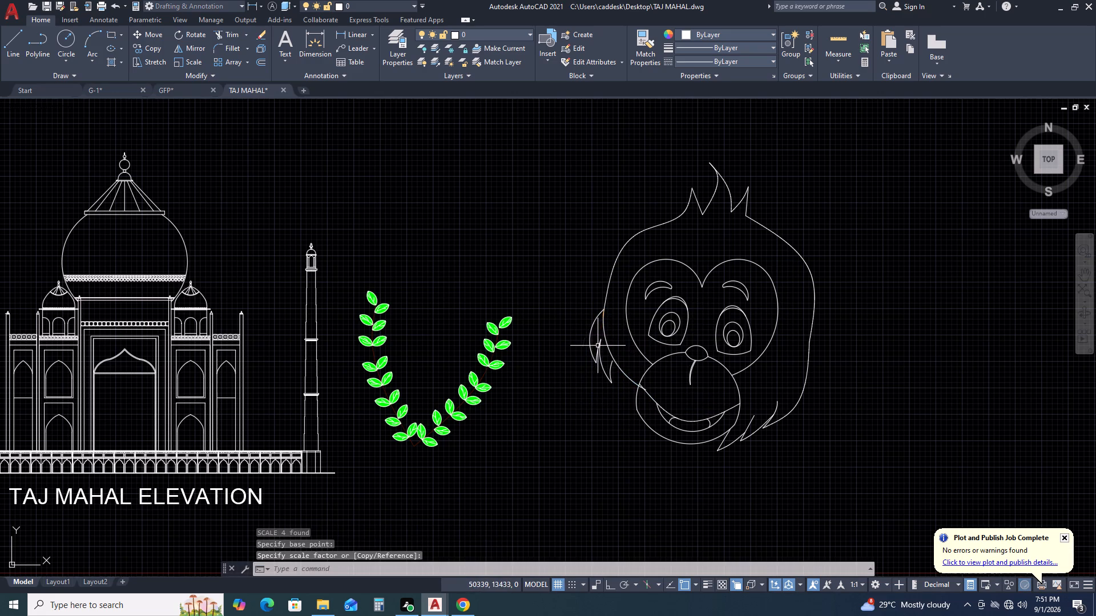
Move the four left fur-tuft arcs down so their upper end meets the left jaw arc at a lower point.
{"action": "middle_click_drag", "start_coordinate": [634, 372], "coordinate": [616, 346]}
{"action": "middle_click_drag", "start_coordinate": [603, 327], "coordinate": [579, 285]}
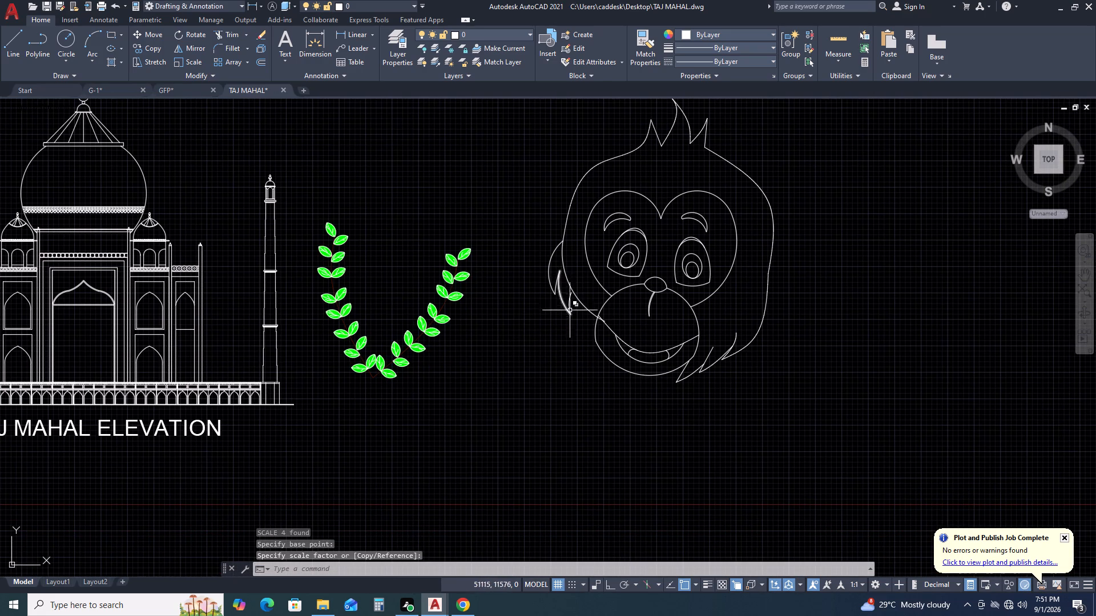
{"action": "left_click", "coordinate": [570, 315]}
{"action": "key", "text": "Escape"}
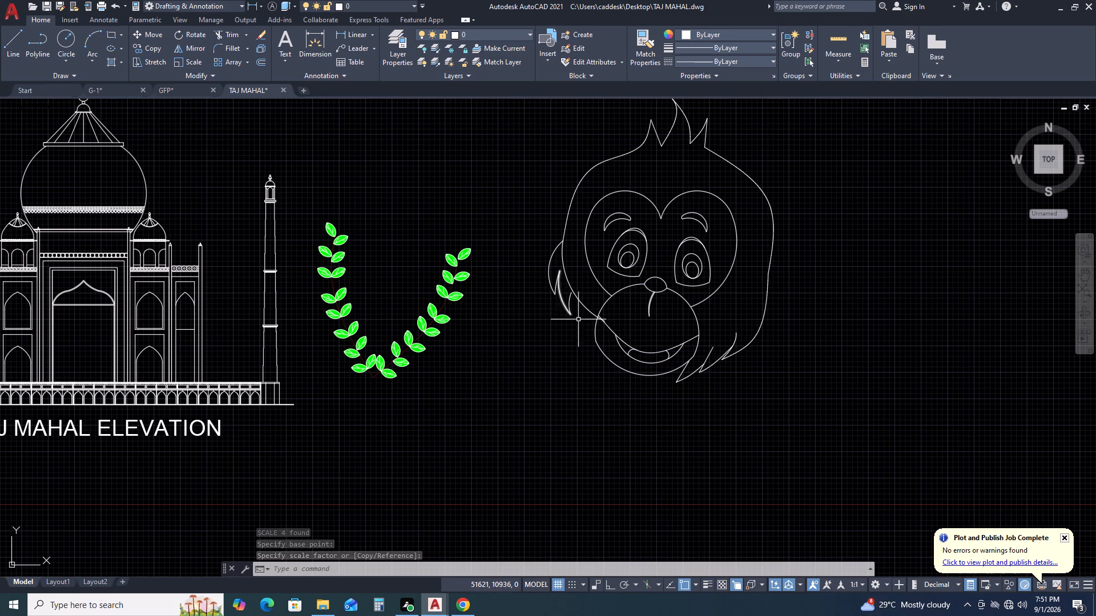
{"action": "left_click", "coordinate": [575, 314]}
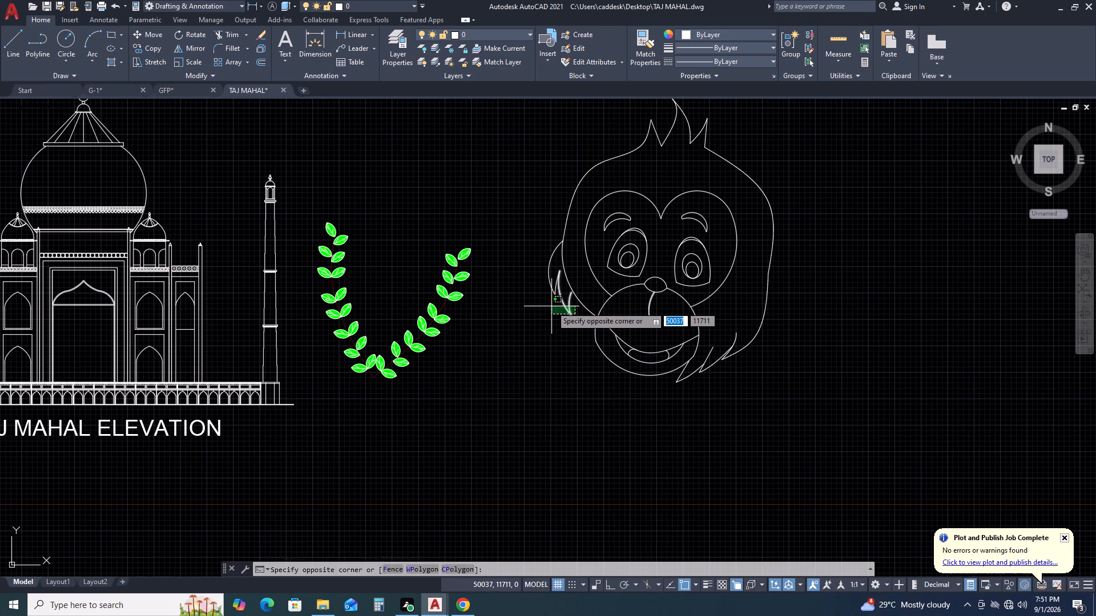
{"action": "left_click", "coordinate": [551, 306]}
{"action": "left_click", "coordinate": [552, 300]}
{"action": "left_click", "coordinate": [542, 269]}
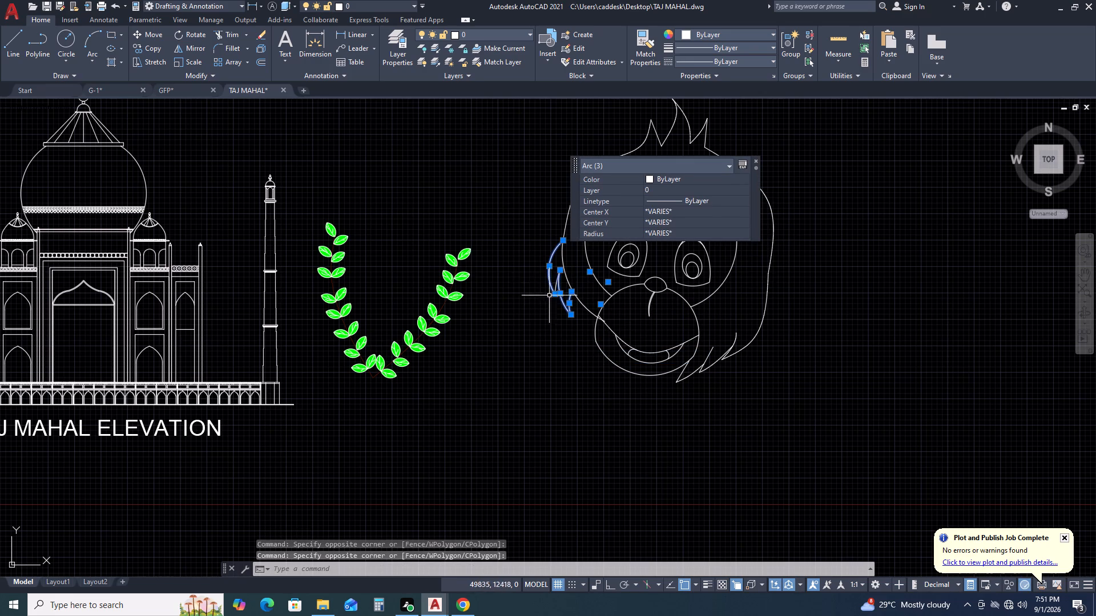
{"action": "scroll", "coordinate": [557, 288], "scroll_direction": "up", "scroll_amount": 4}
{"action": "left_click_drag", "start_coordinate": [551, 295], "coordinate": [547, 287]}
{"action": "left_click", "coordinate": [527, 250]}
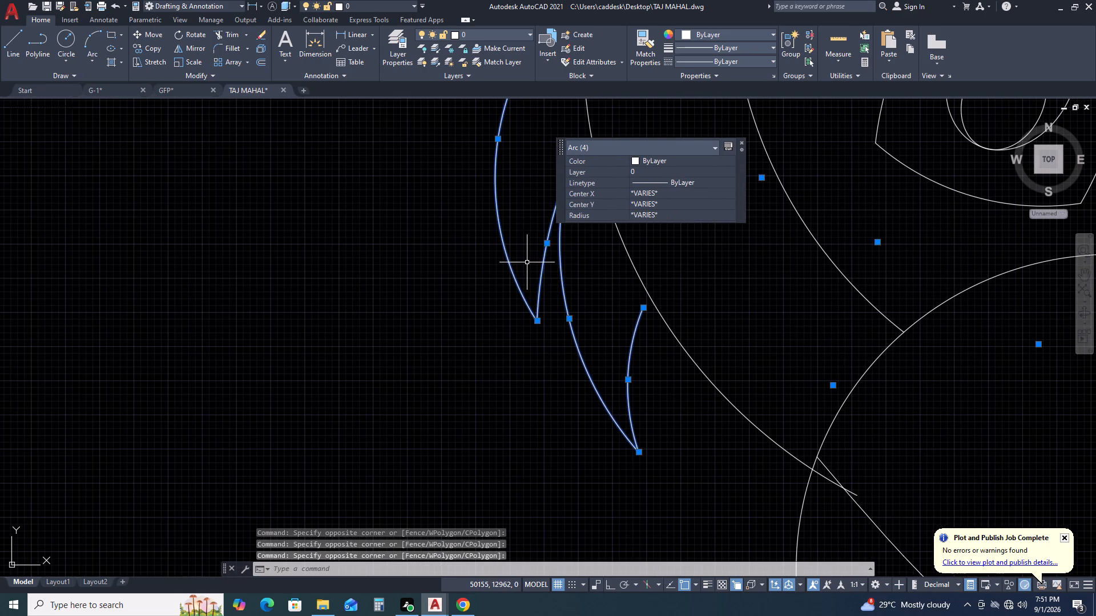
{"action": "key", "text": "m"}
{"action": "key", "text": "space"}
{"action": "scroll", "coordinate": [554, 326], "scroll_direction": "down", "scroll_amount": 5}
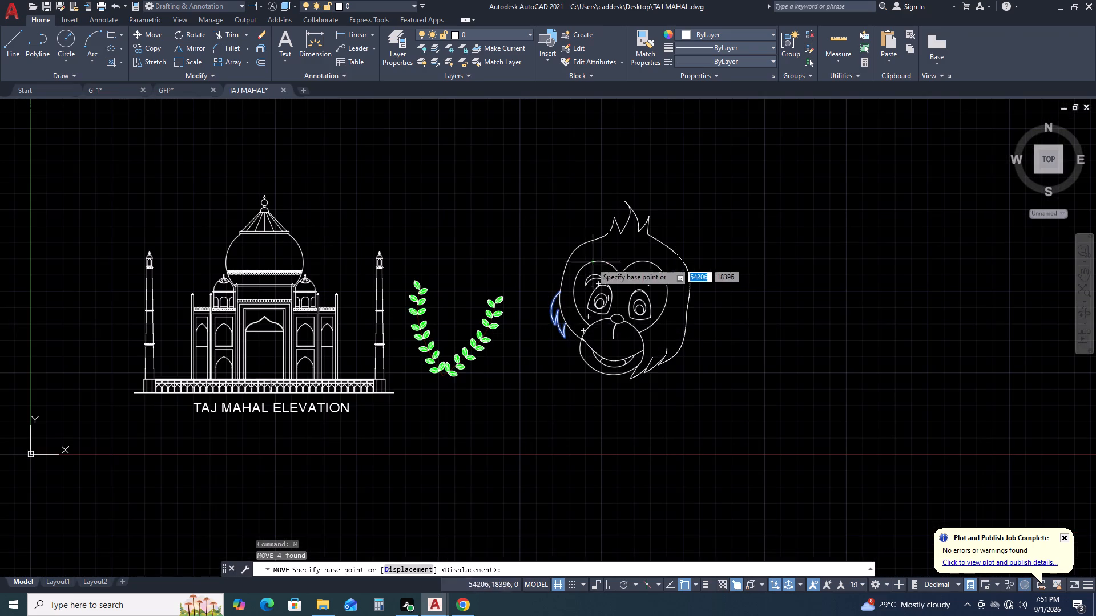
{"action": "scroll", "coordinate": [577, 292], "scroll_direction": "up", "scroll_amount": 2}
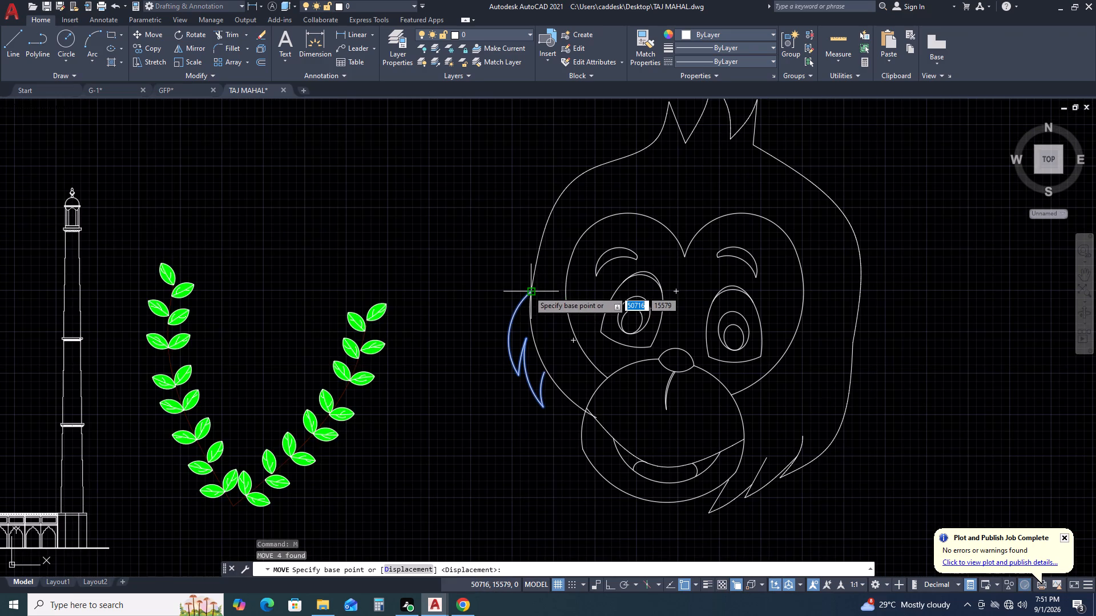
{"action": "left_click", "coordinate": [529, 291]}
{"action": "left_click", "coordinate": [534, 351]}
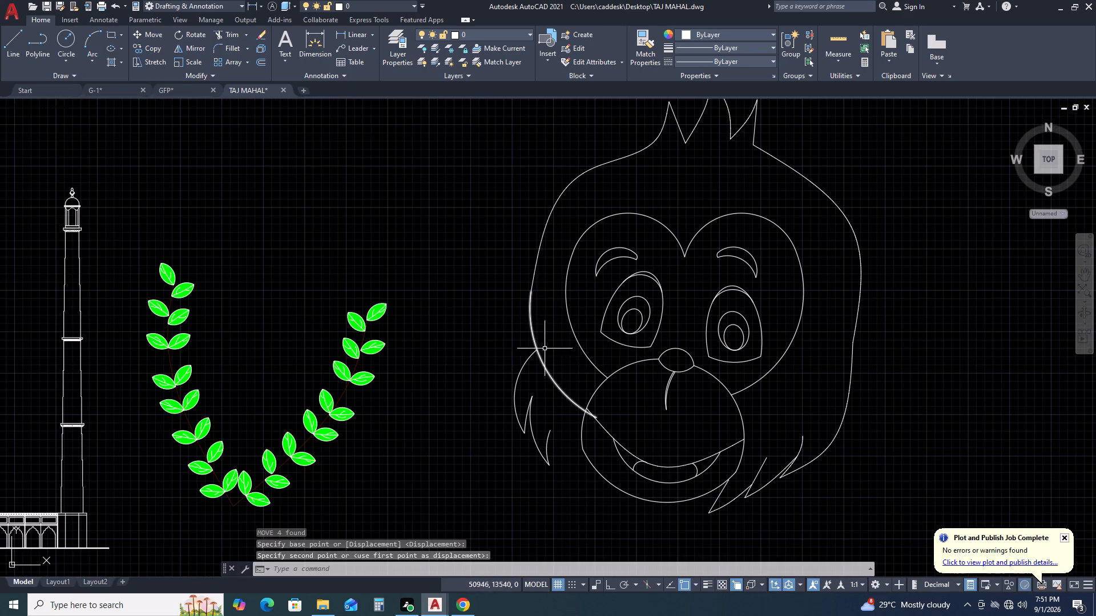
Delete the left jaw arc running from the head outline to the muzzle.
{"action": "middle_click_drag", "start_coordinate": [577, 372], "coordinate": [573, 315]}
{"action": "scroll", "coordinate": [575, 355], "scroll_direction": "up", "scroll_amount": 2}
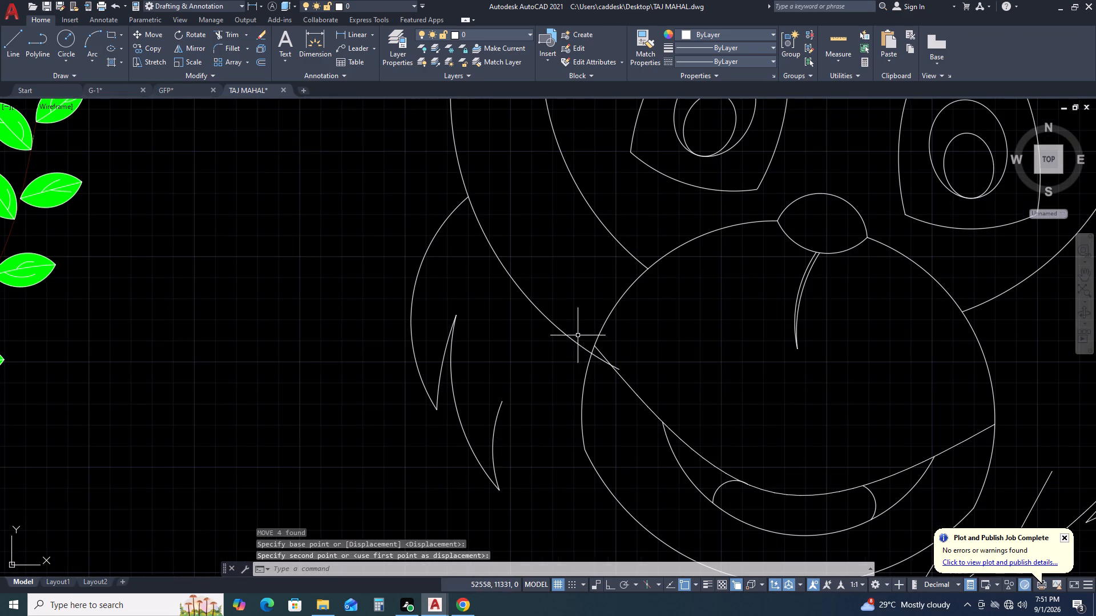
{"action": "left_click", "coordinate": [578, 335]}
{"action": "left_click", "coordinate": [559, 343]}
{"action": "middle_click_drag", "start_coordinate": [570, 363], "coordinate": [578, 386]}
{"action": "scroll", "coordinate": [602, 397], "scroll_direction": "down", "scroll_amount": 3}
{"action": "scroll", "coordinate": [626, 402], "scroll_direction": "up", "scroll_amount": 2}
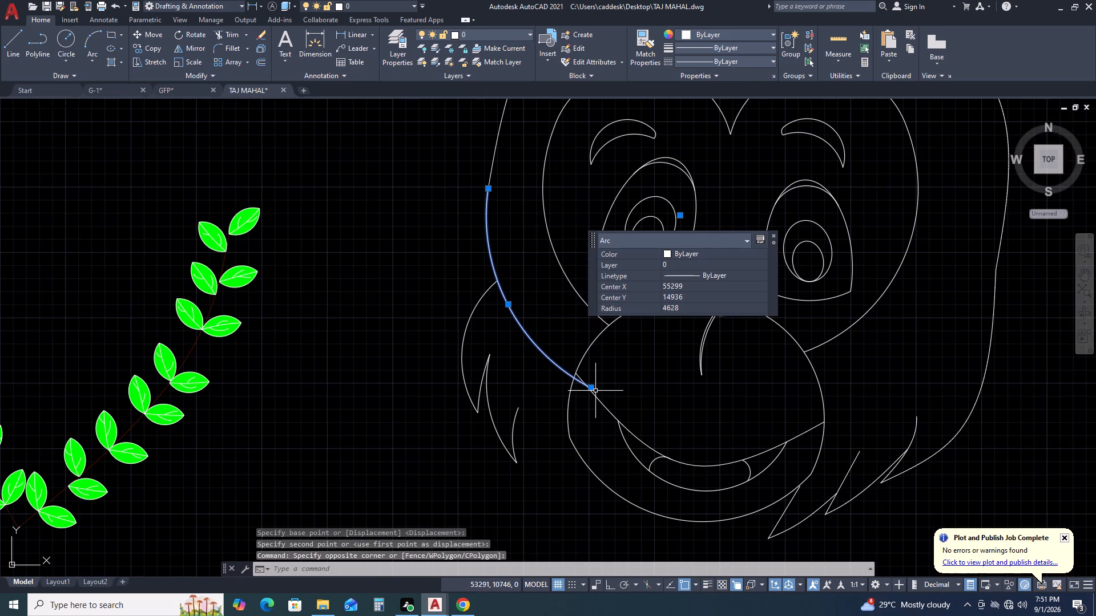
{"action": "key", "text": "Delete"}
{"action": "key", "text": "Delete"}
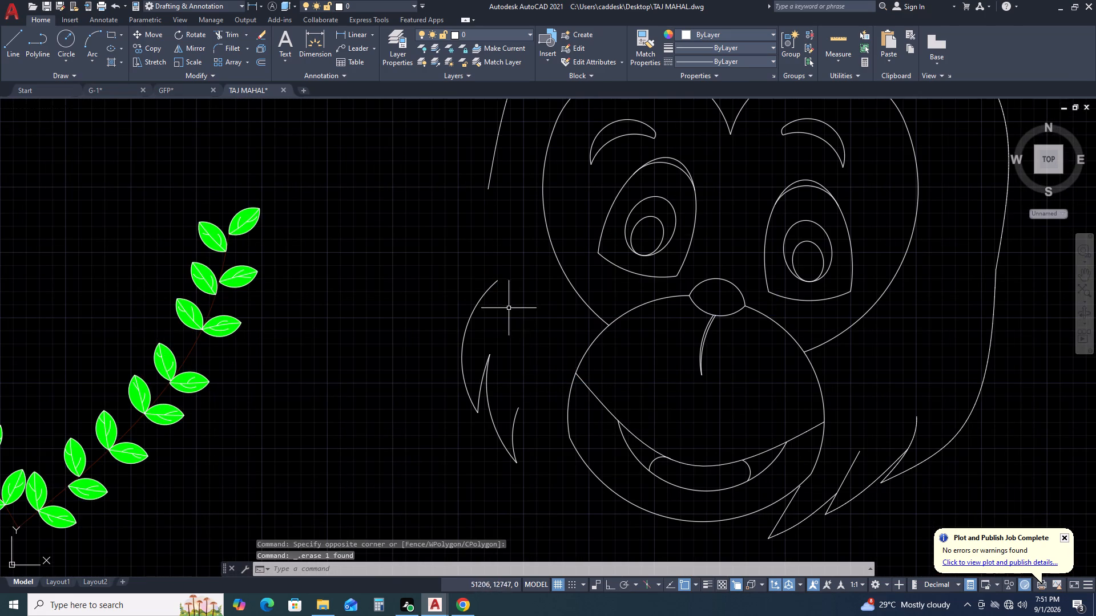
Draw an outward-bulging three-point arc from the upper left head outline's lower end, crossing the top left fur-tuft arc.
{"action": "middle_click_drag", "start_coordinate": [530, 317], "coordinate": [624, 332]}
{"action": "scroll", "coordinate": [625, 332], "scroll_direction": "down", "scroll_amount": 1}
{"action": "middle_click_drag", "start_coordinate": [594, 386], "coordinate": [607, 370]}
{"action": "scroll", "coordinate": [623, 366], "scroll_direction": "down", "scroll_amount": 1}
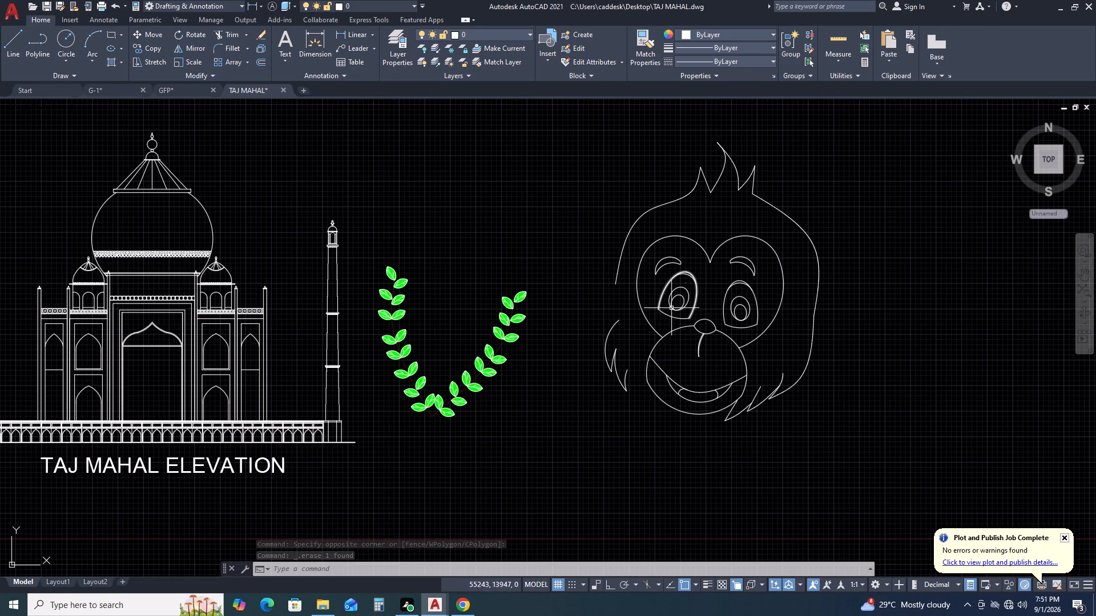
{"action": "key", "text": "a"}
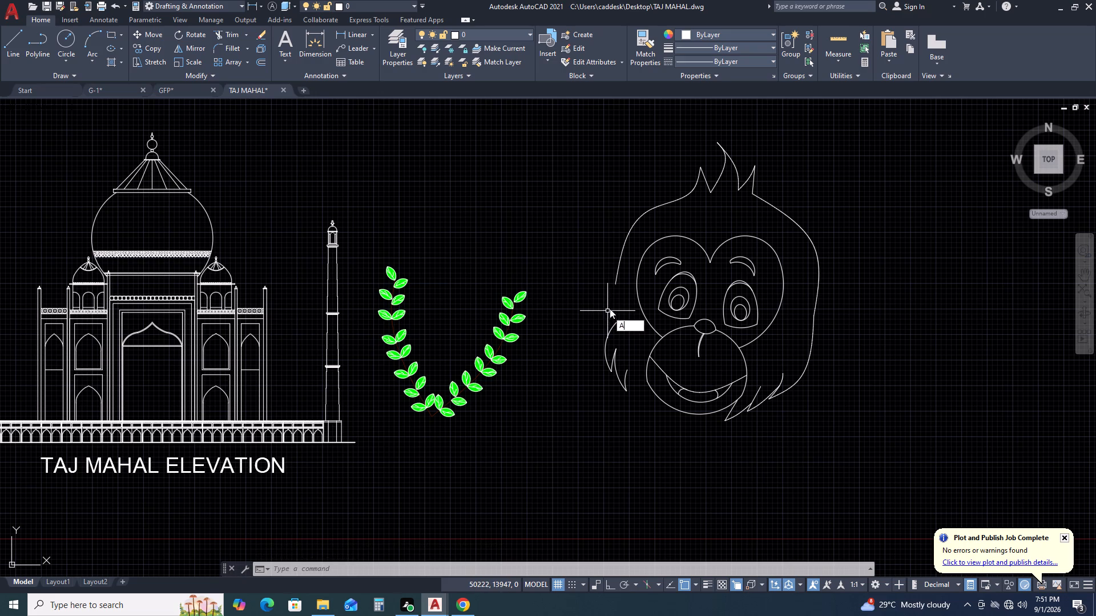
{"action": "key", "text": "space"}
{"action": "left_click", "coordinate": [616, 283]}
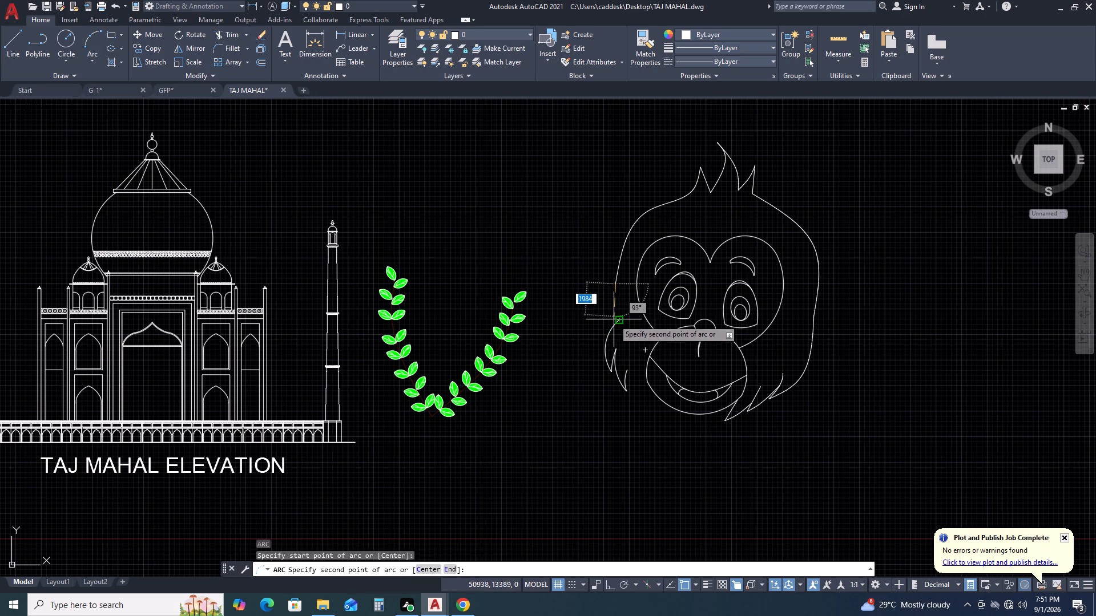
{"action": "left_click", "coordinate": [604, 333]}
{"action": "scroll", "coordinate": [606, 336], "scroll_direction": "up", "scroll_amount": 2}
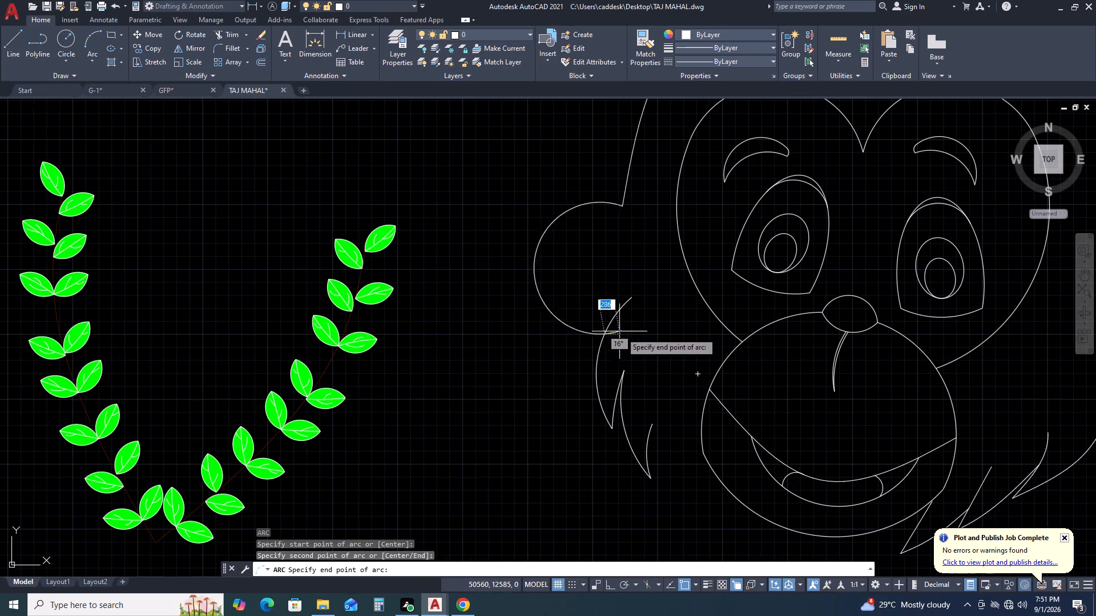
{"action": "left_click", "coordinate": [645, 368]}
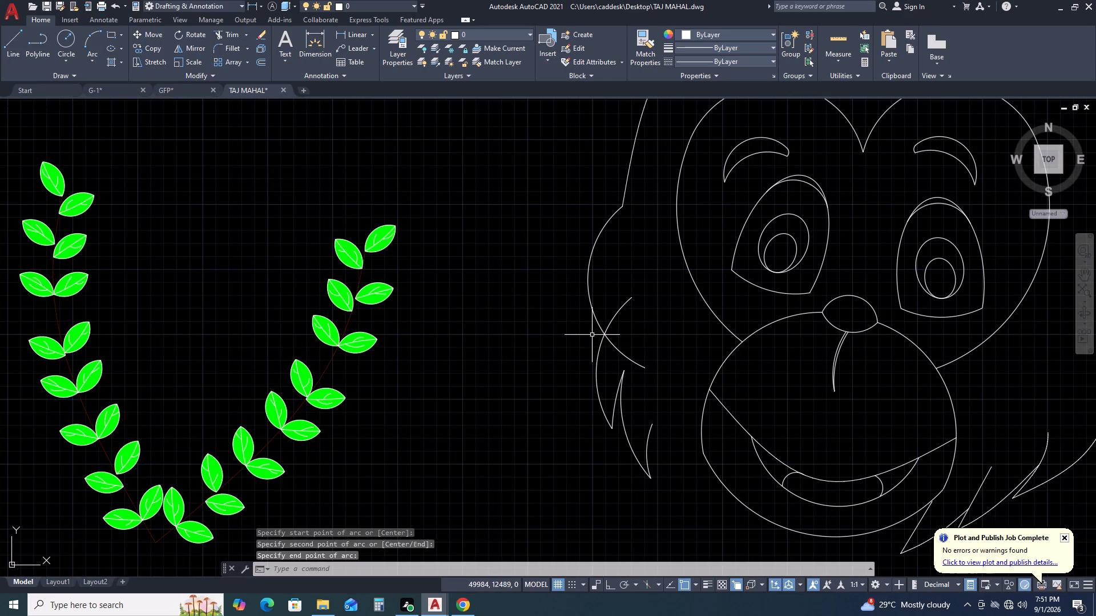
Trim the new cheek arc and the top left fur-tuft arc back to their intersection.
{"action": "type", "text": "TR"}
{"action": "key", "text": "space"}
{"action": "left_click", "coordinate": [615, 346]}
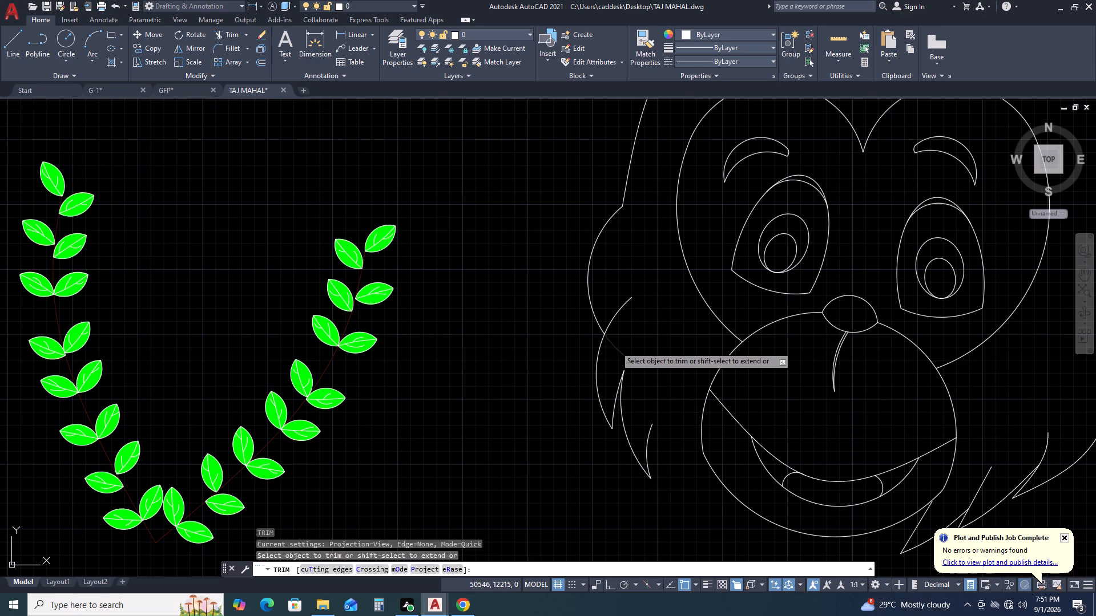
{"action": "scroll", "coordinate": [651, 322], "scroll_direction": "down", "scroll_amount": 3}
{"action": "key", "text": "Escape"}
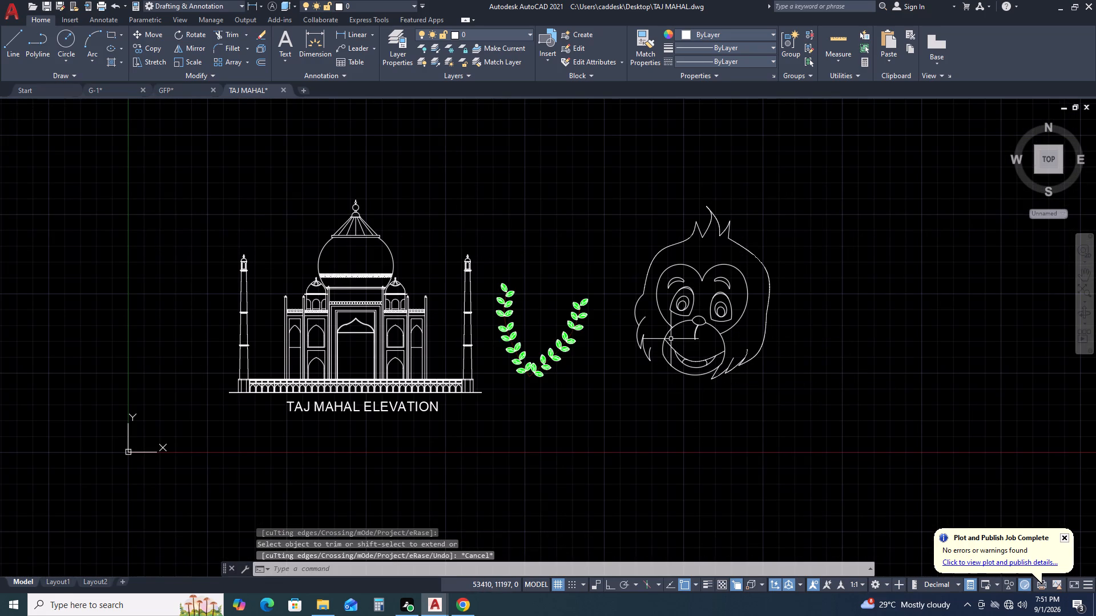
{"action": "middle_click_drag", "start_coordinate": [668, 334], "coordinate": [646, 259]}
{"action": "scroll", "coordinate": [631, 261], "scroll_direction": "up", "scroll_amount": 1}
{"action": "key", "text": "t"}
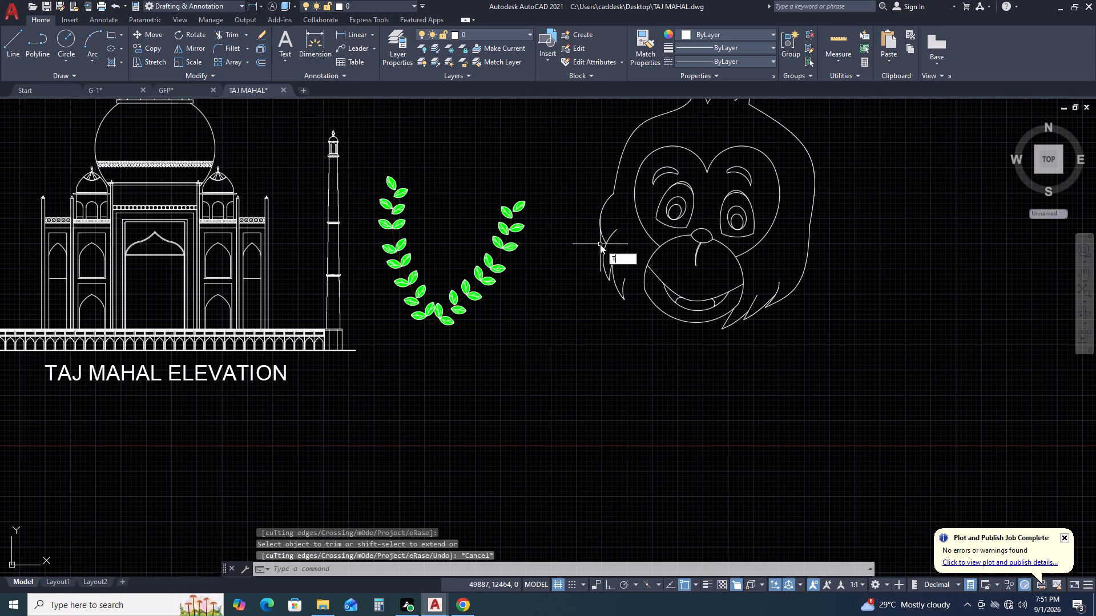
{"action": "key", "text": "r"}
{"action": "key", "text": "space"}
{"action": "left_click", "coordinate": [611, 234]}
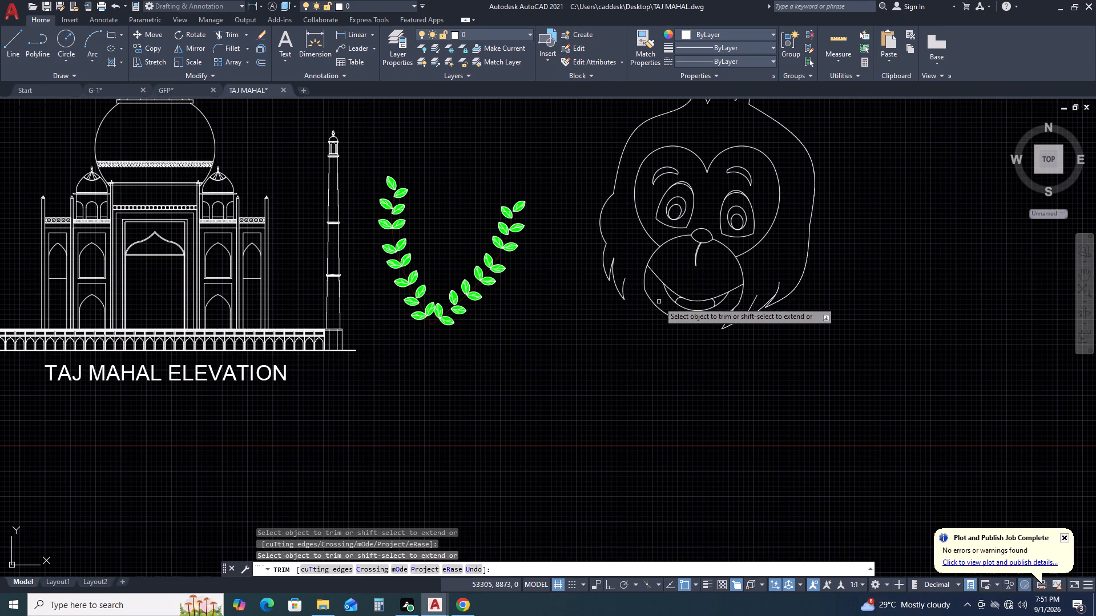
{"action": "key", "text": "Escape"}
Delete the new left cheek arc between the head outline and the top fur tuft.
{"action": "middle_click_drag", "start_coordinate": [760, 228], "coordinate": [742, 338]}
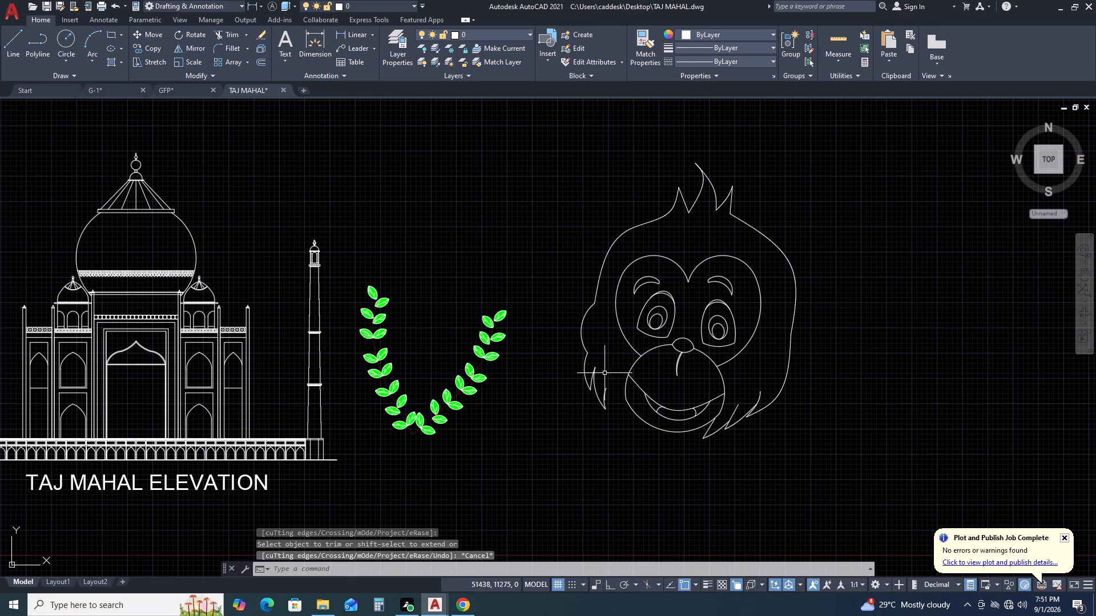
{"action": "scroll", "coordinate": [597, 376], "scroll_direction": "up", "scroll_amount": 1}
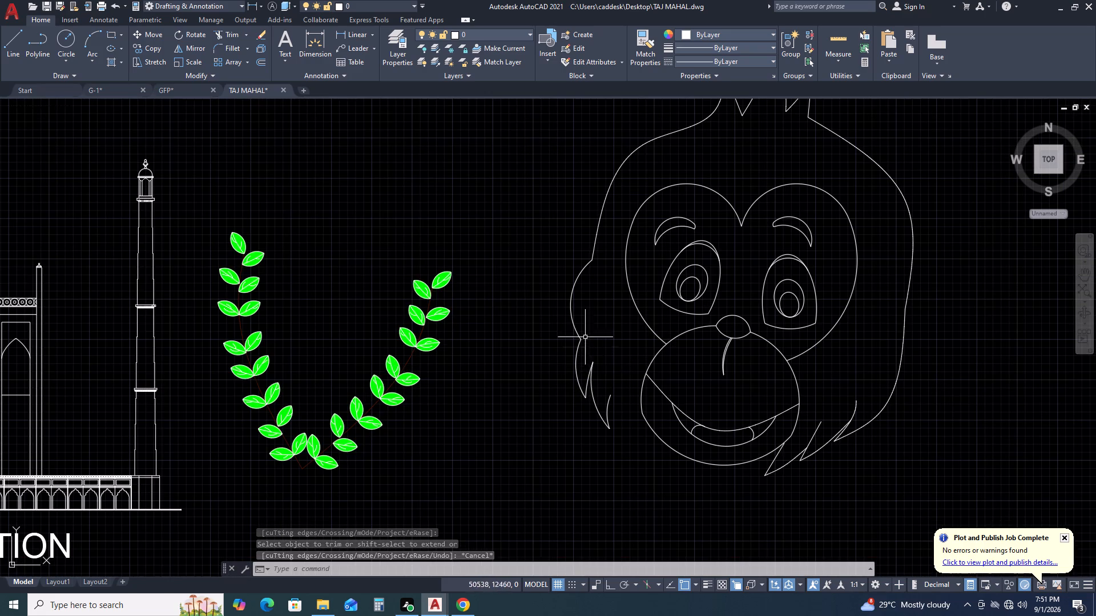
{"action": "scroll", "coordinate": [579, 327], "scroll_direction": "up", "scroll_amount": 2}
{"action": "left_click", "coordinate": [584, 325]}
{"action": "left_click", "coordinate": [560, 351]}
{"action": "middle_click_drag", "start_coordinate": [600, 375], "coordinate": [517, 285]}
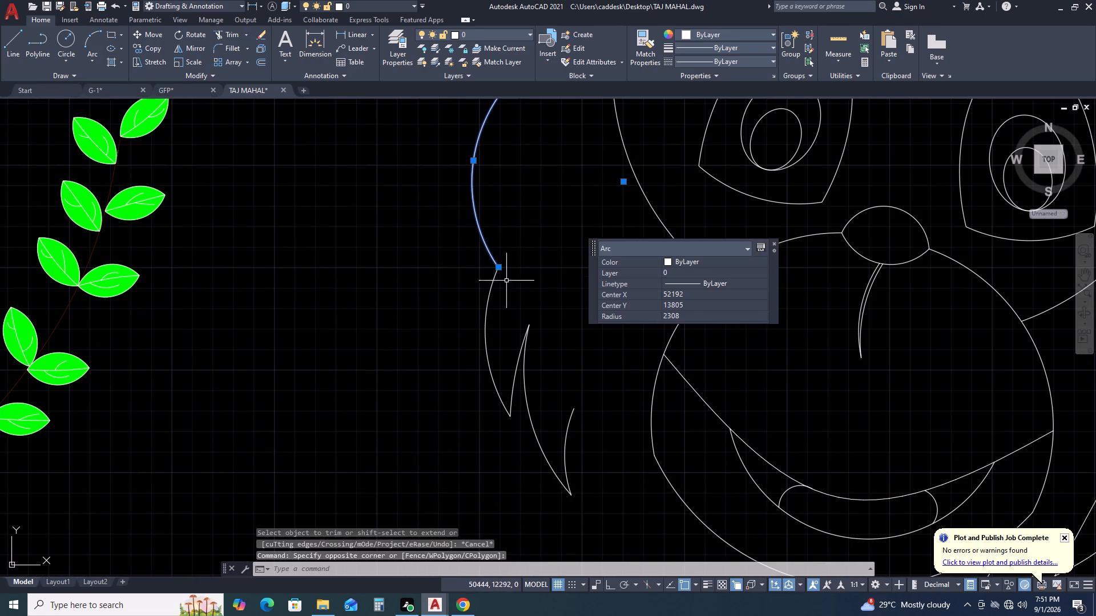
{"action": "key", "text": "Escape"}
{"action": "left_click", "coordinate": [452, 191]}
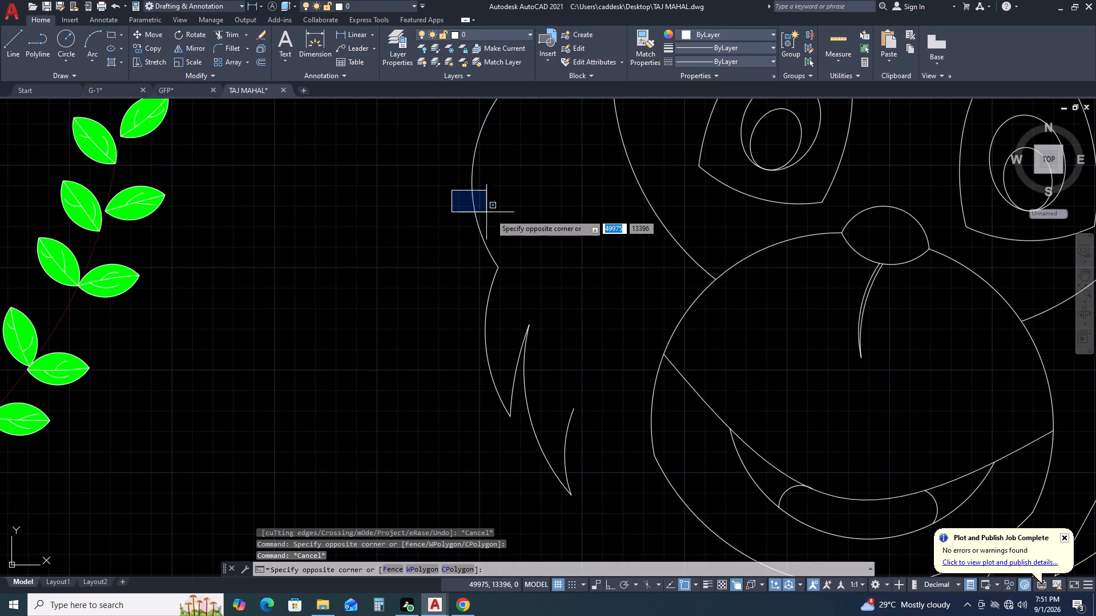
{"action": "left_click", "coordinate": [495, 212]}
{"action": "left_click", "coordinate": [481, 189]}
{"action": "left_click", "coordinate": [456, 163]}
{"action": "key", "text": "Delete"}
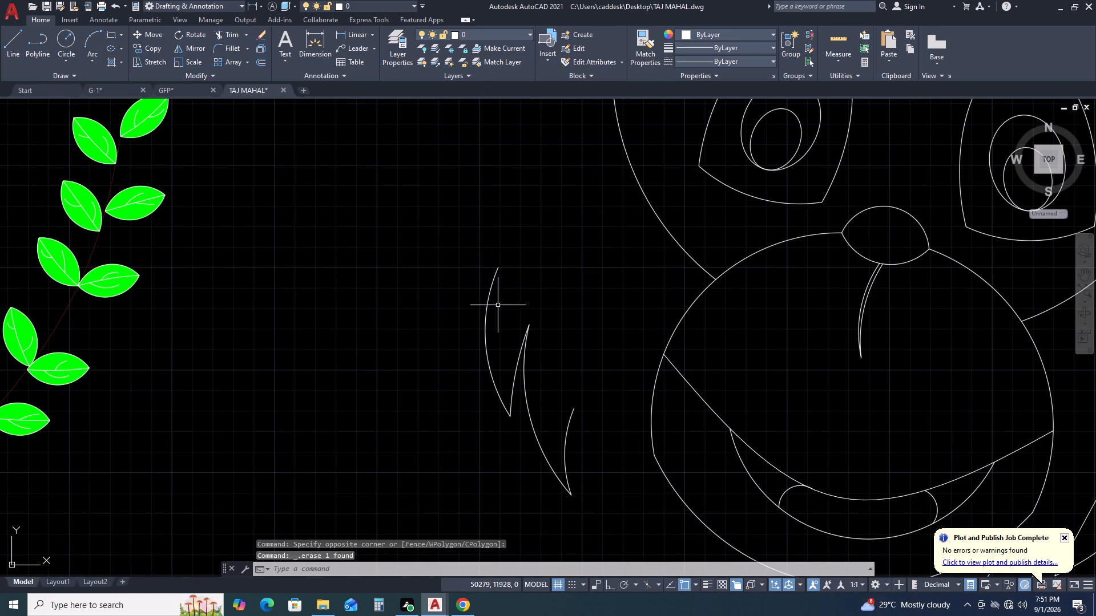
Stretch the upper end of the top left fur-tuft arc onto the lower end of the upper left head outline.
{"action": "left_click_drag", "start_coordinate": [498, 304], "coordinate": [484, 291]}
{"action": "left_click", "coordinate": [456, 258]}
{"action": "middle_click_drag", "start_coordinate": [493, 294], "coordinate": [549, 454]}
{"action": "left_click", "coordinate": [553, 427]}
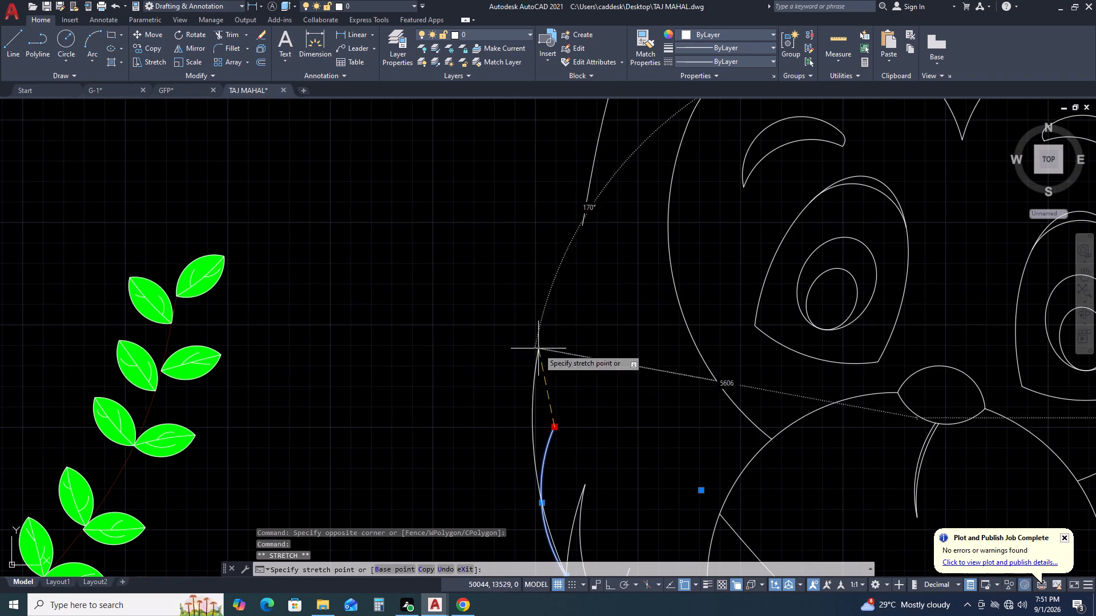
{"action": "left_click", "coordinate": [578, 224]}
{"action": "scroll", "coordinate": [588, 248], "scroll_direction": "down", "scroll_amount": 3}
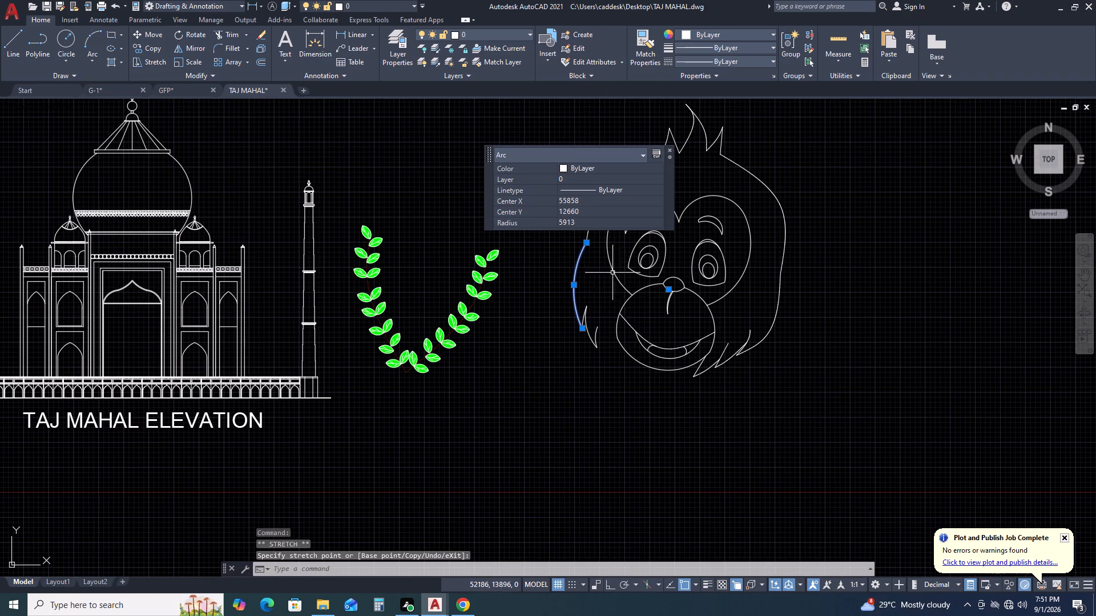
{"action": "key", "text": "Escape"}
Draw a three-point arc from the lowest left fur tuft's inner end to the lower left side of the muzzle outline.
{"action": "middle_click_drag", "start_coordinate": [550, 331], "coordinate": [604, 384]}
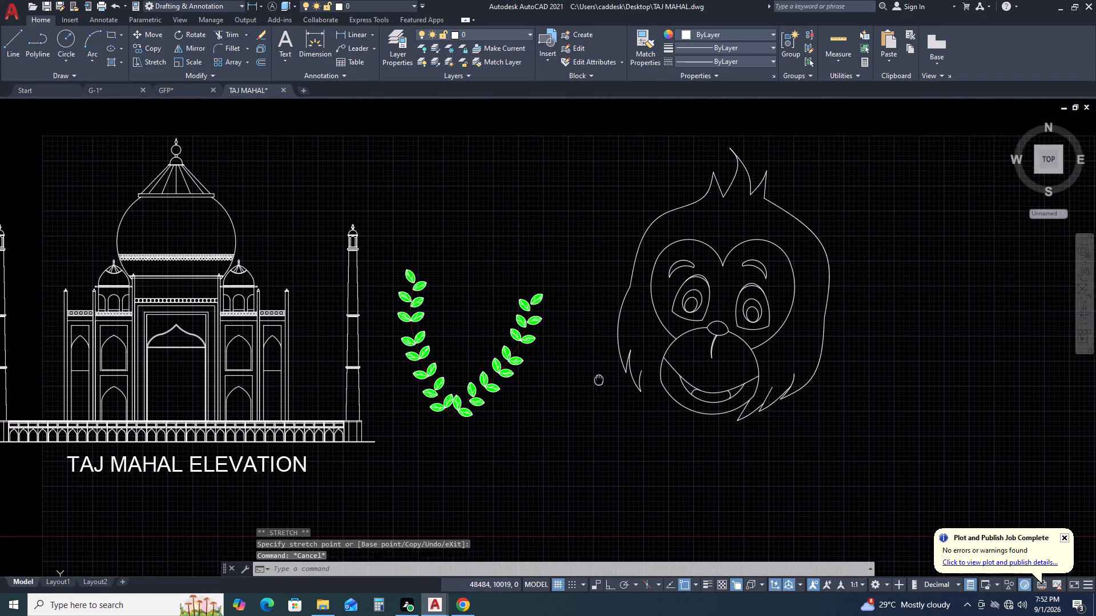
{"action": "key", "text": "a"}
{"action": "key", "text": "space"}
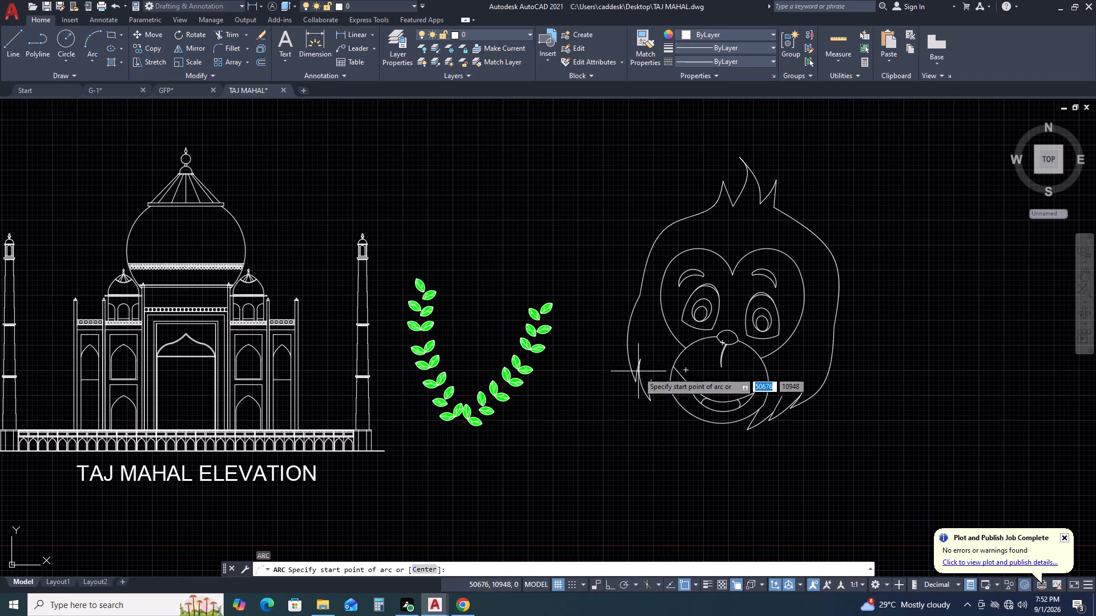
{"action": "left_click", "coordinate": [651, 382]}
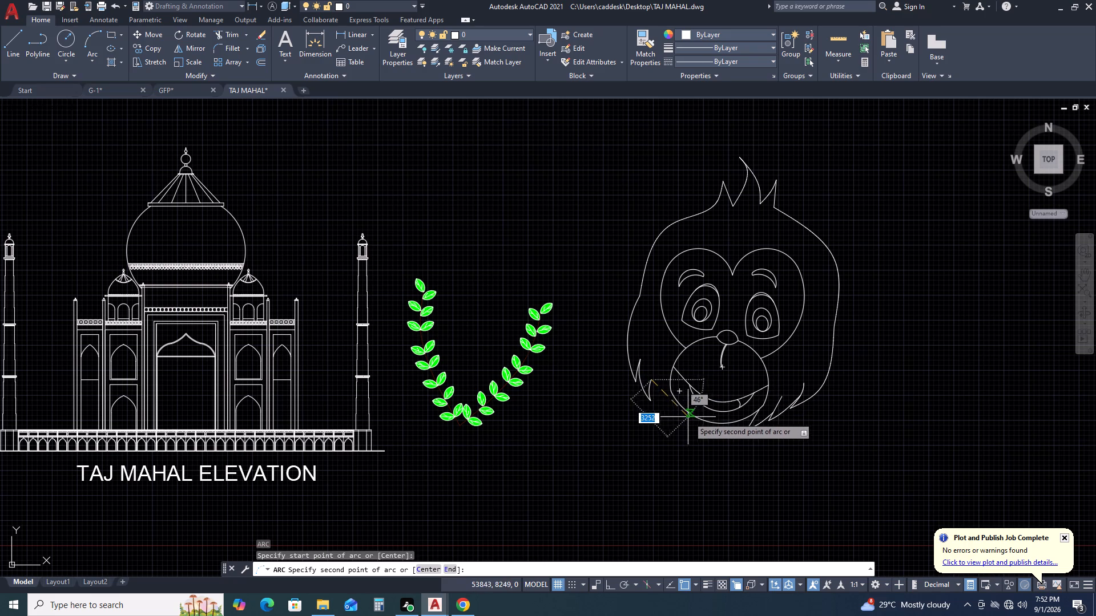
{"action": "left_click", "coordinate": [690, 417]}
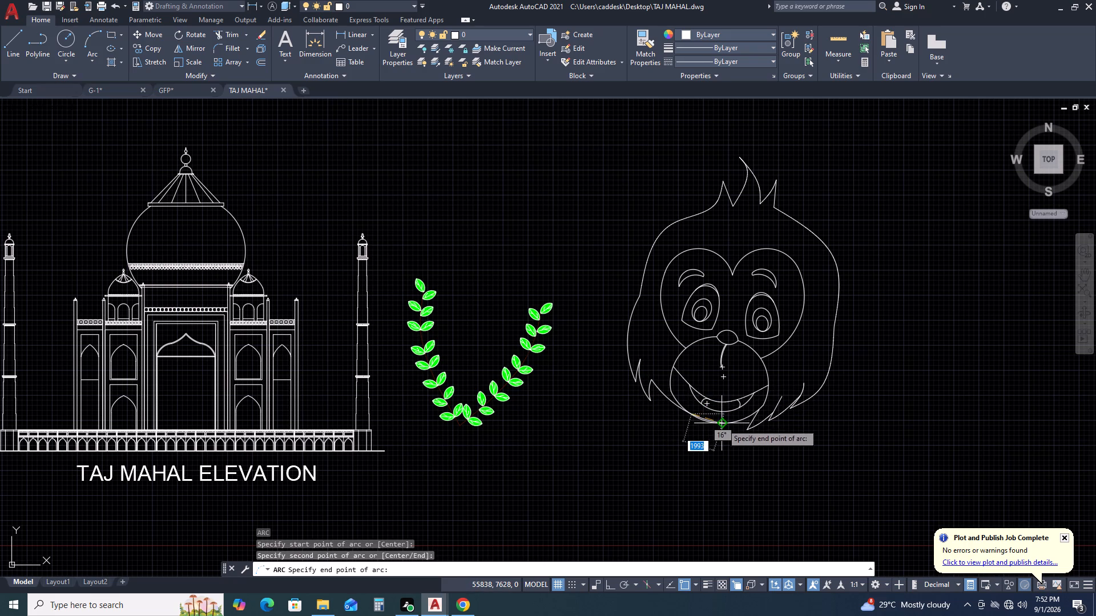
{"action": "scroll", "coordinate": [721, 422], "scroll_direction": "up", "scroll_amount": 3}
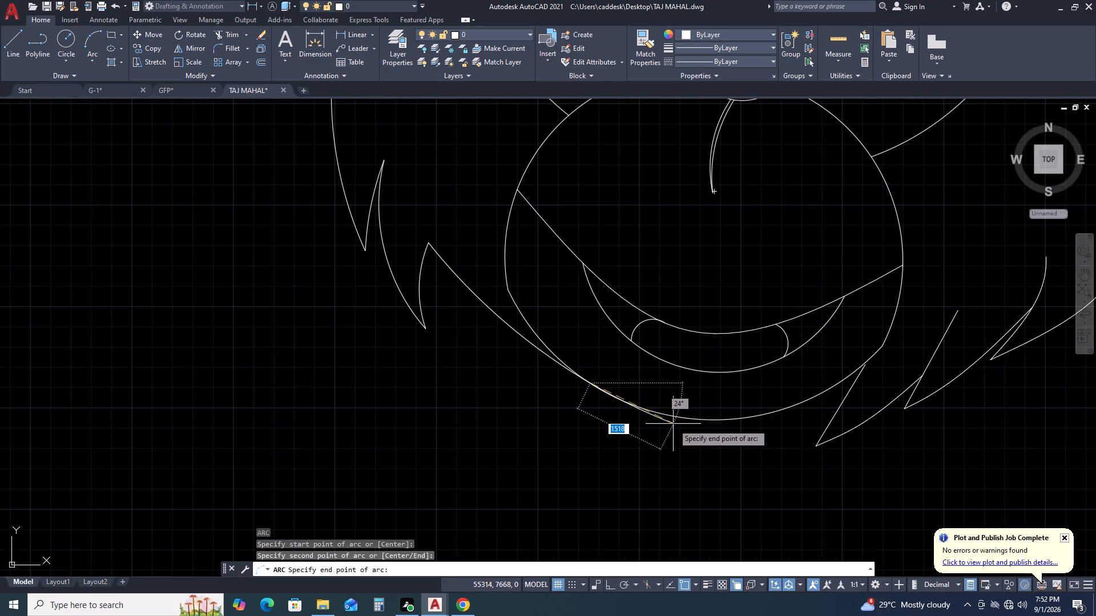
{"action": "left_click", "coordinate": [615, 402]}
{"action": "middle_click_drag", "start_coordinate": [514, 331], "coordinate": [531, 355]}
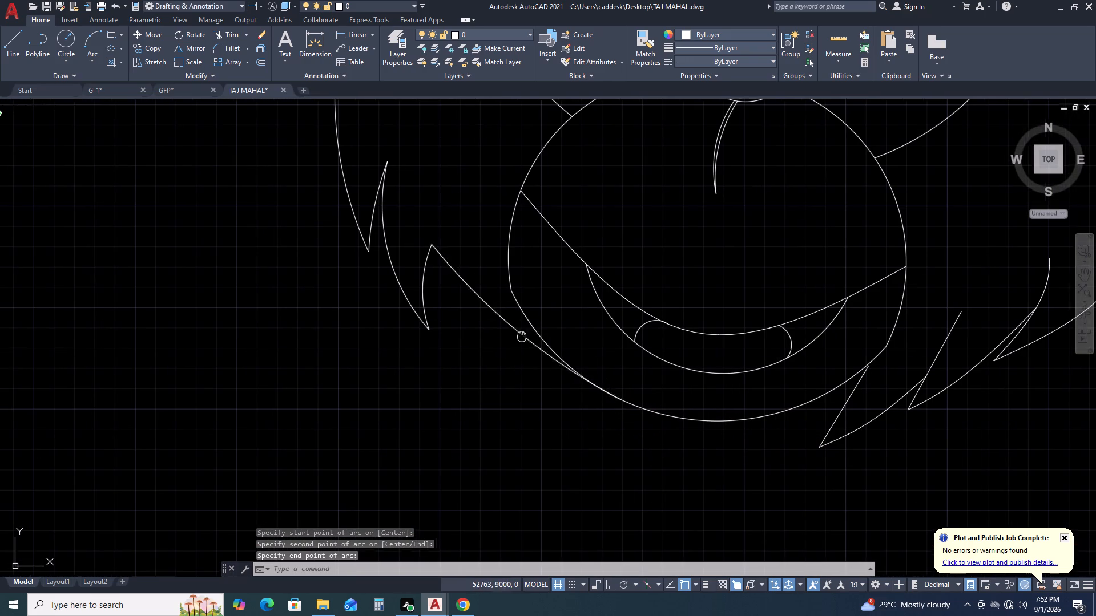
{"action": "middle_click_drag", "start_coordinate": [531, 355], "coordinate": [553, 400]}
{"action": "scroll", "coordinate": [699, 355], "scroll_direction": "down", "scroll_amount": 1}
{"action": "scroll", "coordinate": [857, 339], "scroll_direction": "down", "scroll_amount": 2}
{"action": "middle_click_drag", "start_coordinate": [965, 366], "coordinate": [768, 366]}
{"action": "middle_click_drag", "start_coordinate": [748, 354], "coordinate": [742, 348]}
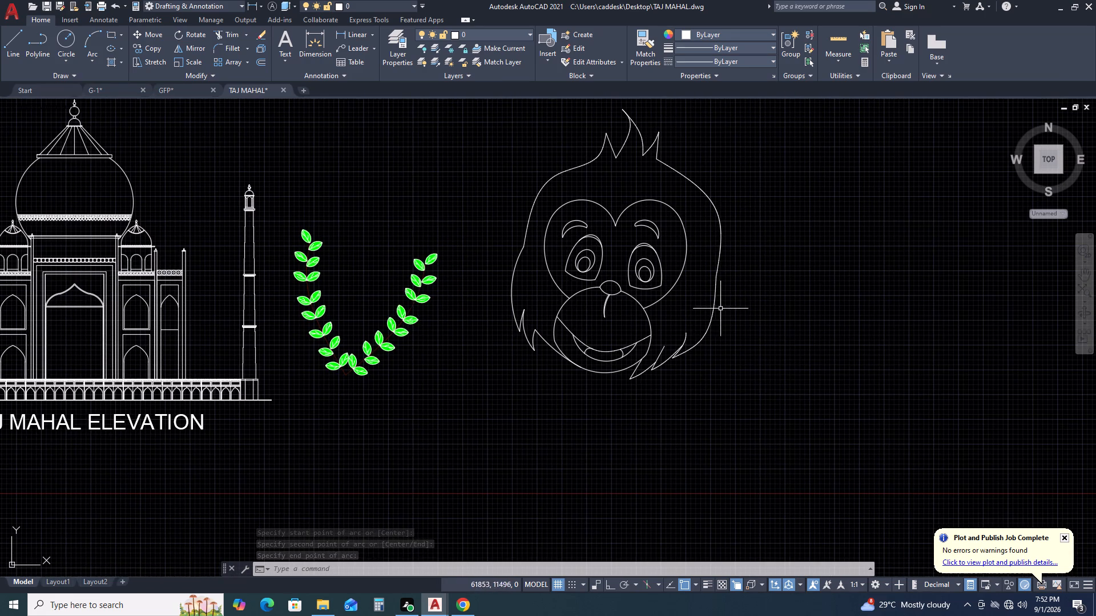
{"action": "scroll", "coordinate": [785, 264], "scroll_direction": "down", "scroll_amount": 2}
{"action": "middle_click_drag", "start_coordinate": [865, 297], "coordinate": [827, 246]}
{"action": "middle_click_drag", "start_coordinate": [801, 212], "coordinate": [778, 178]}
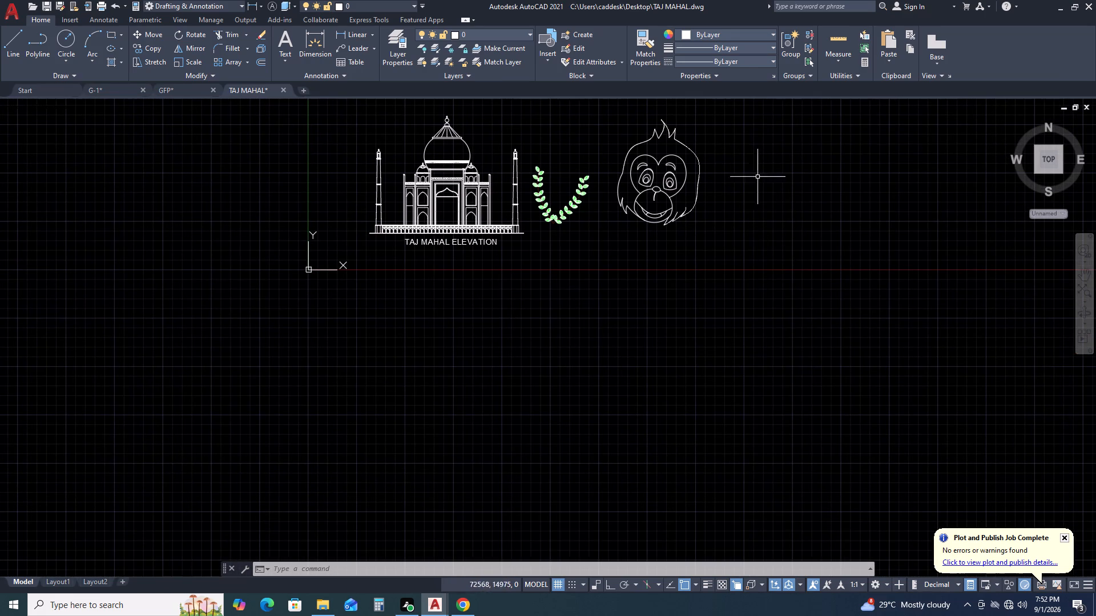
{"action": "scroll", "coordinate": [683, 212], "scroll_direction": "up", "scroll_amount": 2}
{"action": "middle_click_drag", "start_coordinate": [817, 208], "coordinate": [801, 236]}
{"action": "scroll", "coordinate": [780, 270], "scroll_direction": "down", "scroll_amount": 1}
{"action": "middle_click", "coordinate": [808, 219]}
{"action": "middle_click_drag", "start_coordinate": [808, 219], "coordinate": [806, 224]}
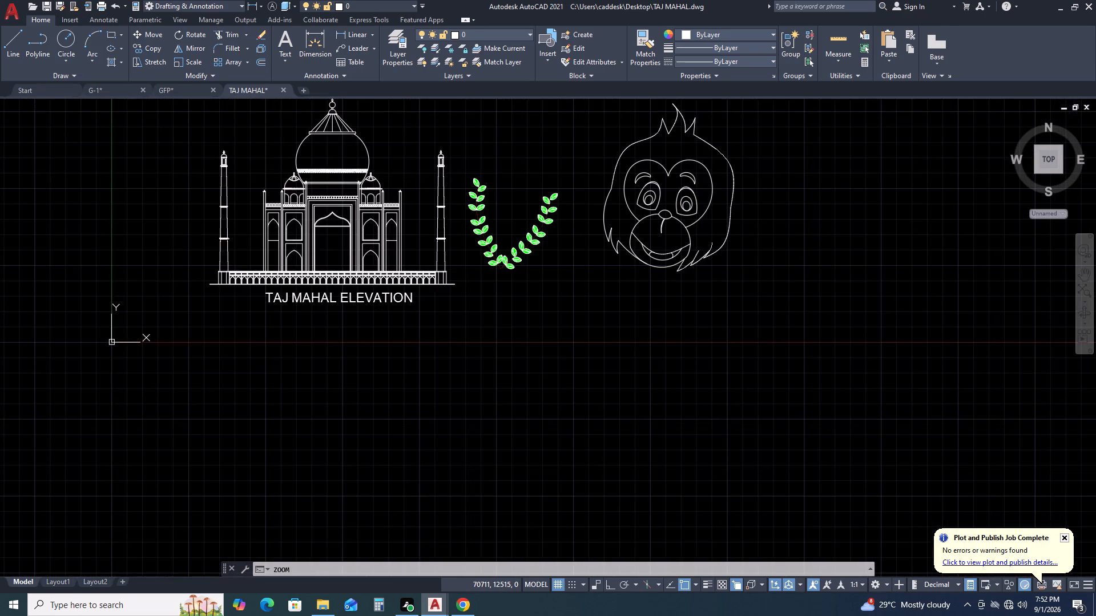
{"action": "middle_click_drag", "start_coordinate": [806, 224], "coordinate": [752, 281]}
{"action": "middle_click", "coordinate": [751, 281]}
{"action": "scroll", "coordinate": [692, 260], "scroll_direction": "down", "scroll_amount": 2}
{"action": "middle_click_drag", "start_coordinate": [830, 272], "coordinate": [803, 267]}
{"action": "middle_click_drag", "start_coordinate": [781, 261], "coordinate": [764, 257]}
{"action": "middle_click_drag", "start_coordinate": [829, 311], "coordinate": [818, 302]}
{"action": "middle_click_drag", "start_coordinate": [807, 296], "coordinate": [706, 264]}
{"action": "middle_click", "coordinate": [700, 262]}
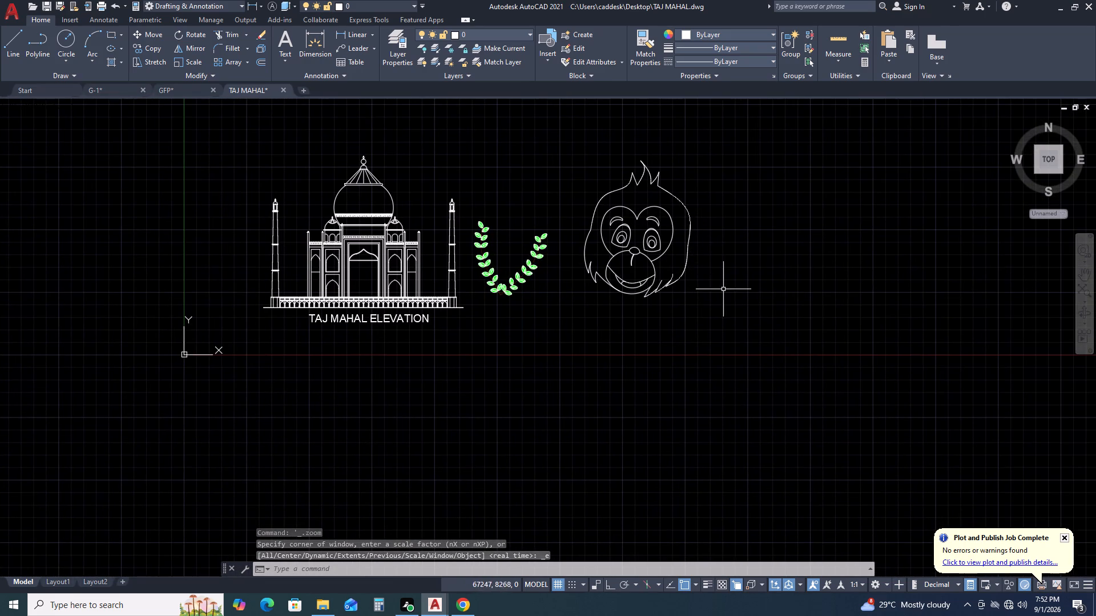
Draw a fit-point spline for the ear outline, looping outward from the right side of the head outline and back to it at muzzle-top height.
{"action": "type", "text": "SPL"}
{"action": "key", "text": "space"}
{"action": "scroll", "coordinate": [680, 224], "scroll_direction": "up", "scroll_amount": 2}
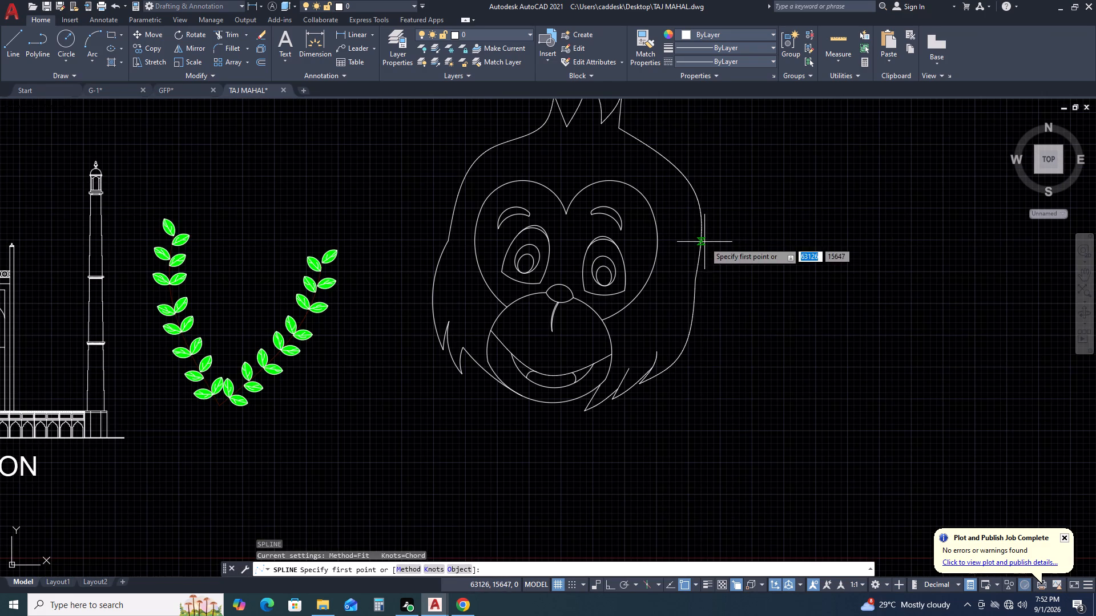
{"action": "left_click", "coordinate": [704, 242]}
{"action": "left_click", "coordinate": [772, 225]}
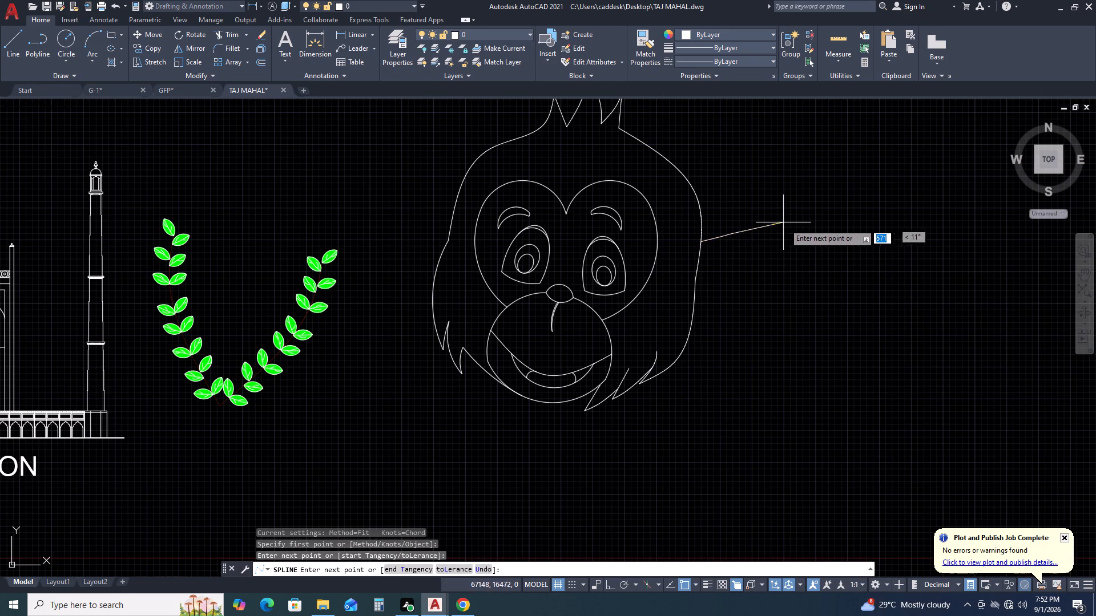
{"action": "left_click", "coordinate": [802, 262]}
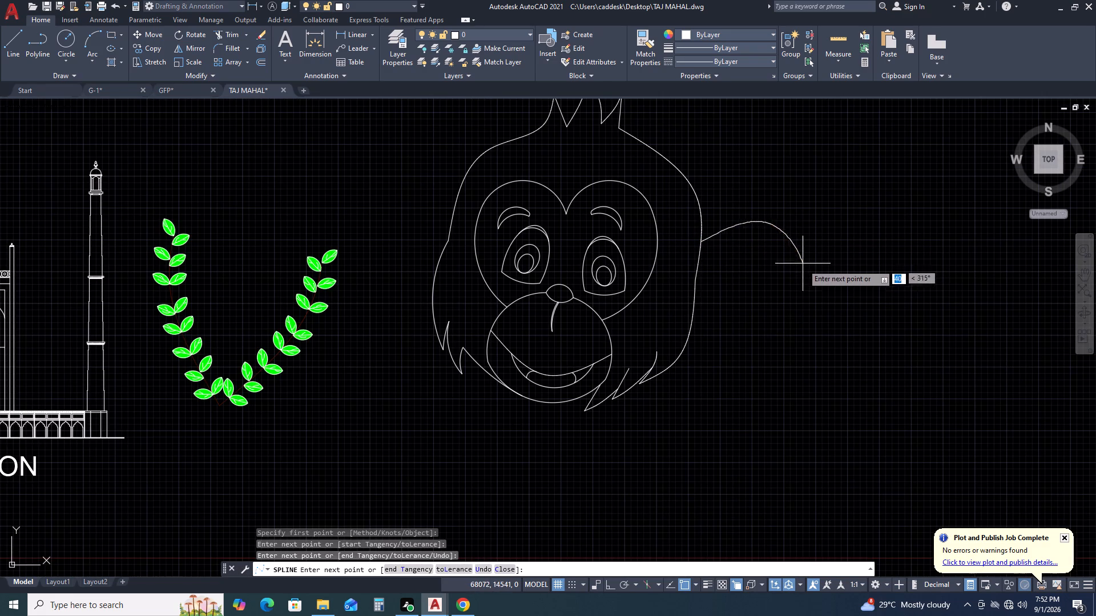
{"action": "left_click", "coordinate": [764, 305]}
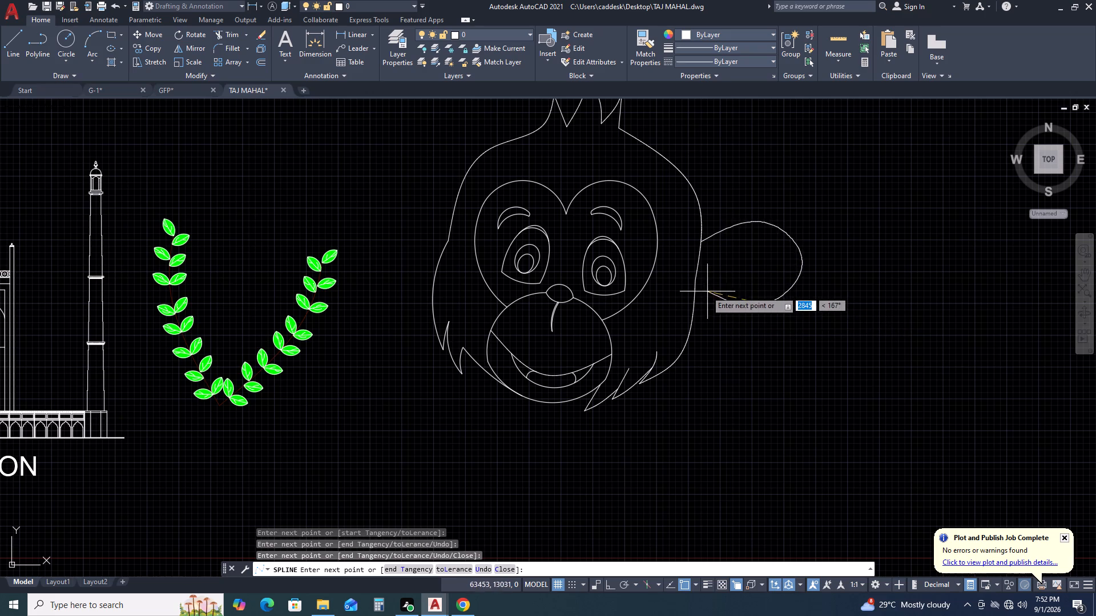
{"action": "left_click", "coordinate": [695, 296]}
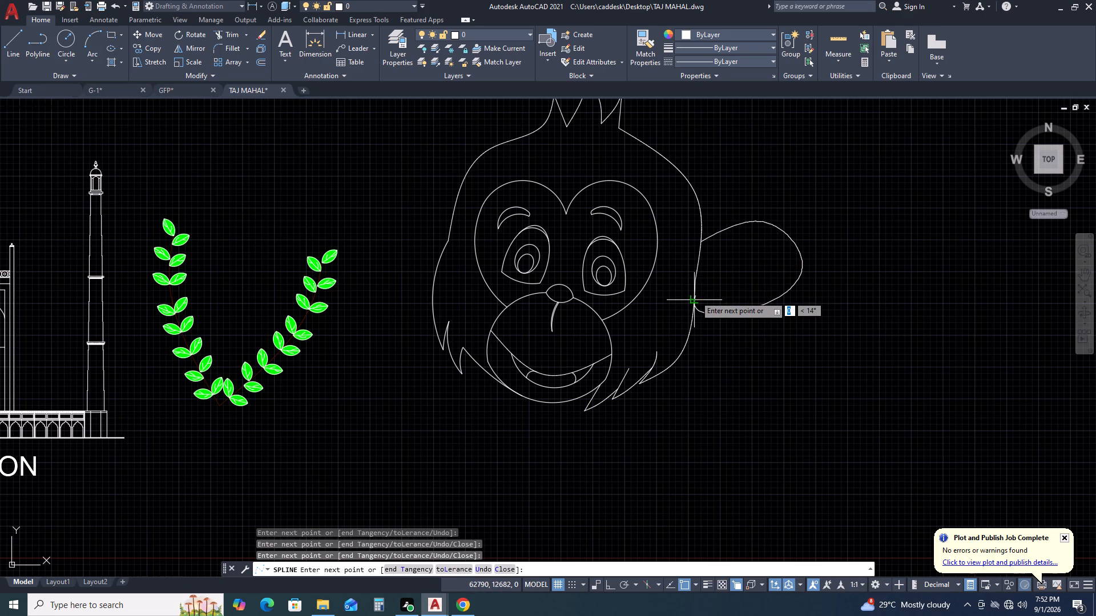
{"action": "key", "text": "Return"}
Stretch the fit point near the ear spline's lower end to a spot inside the head outline.
{"action": "left_click", "coordinate": [735, 310]}
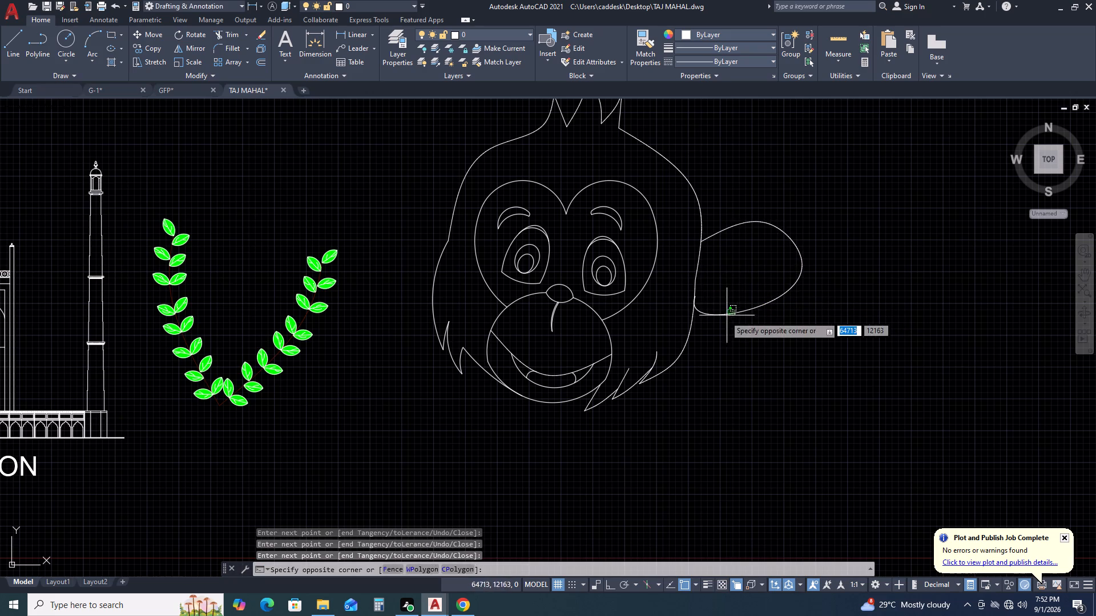
{"action": "left_click", "coordinate": [715, 321]}
{"action": "scroll", "coordinate": [706, 322], "scroll_direction": "up", "scroll_amount": 2}
{"action": "scroll", "coordinate": [672, 266], "scroll_direction": "up", "scroll_amount": 2}
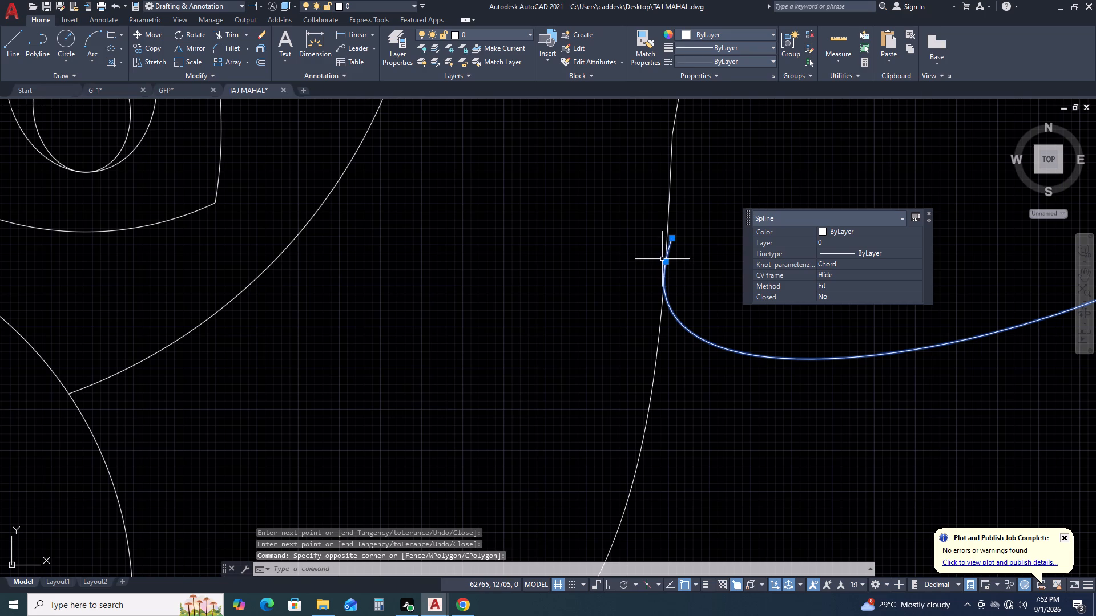
{"action": "left_click", "coordinate": [662, 259]}
{"action": "left_click", "coordinate": [667, 264]}
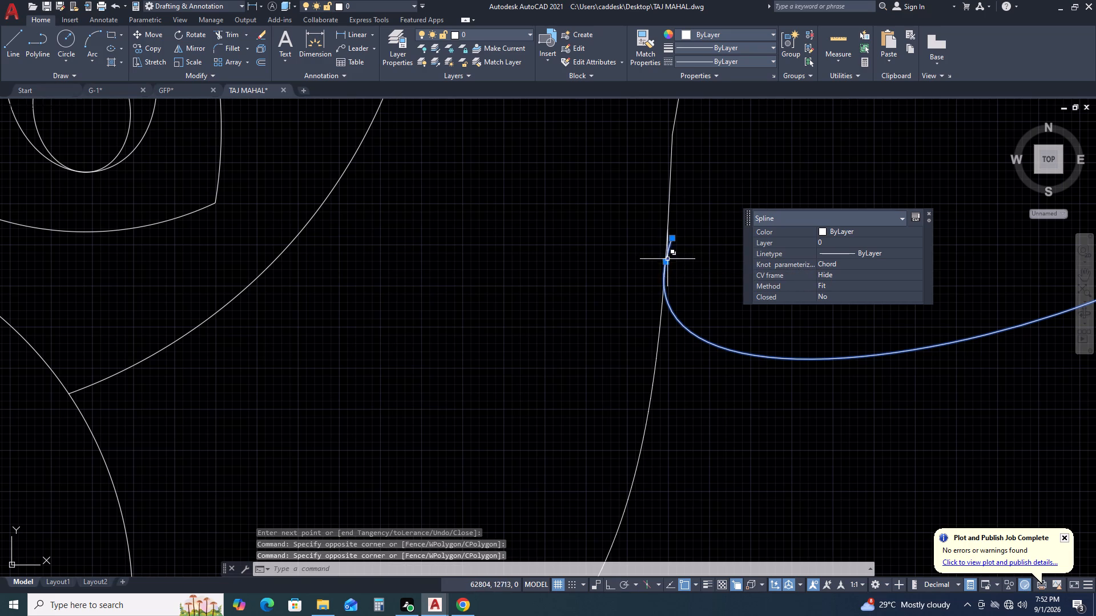
{"action": "left_click", "coordinate": [668, 264]}
{"action": "scroll", "coordinate": [644, 189], "scroll_direction": "down", "scroll_amount": 1}
{"action": "left_click", "coordinate": [643, 175]}
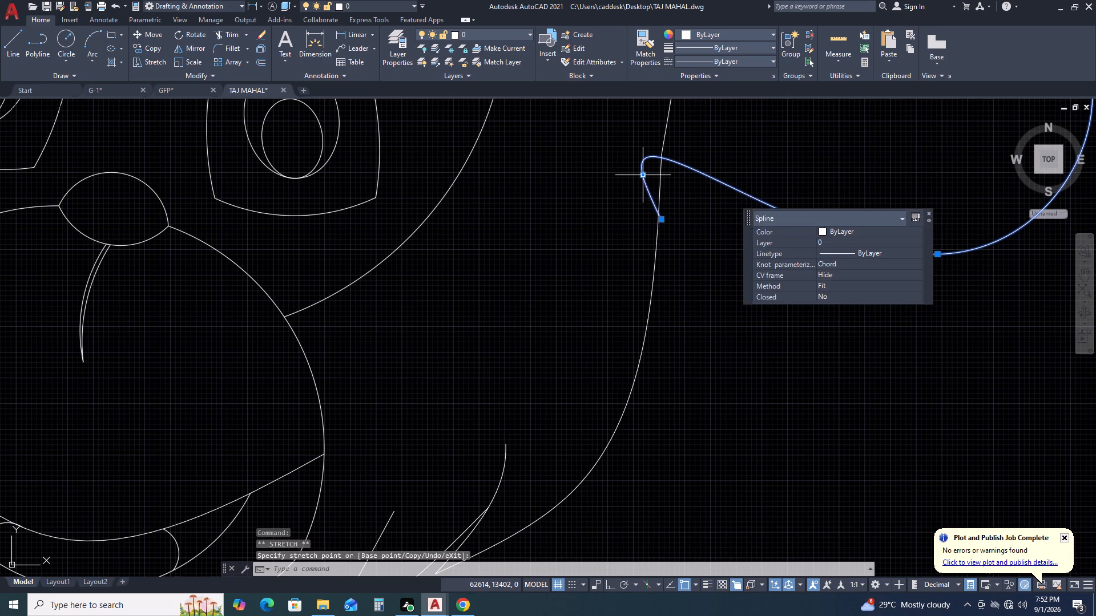
{"action": "scroll", "coordinate": [643, 175], "scroll_direction": "down", "scroll_amount": 1}
{"action": "middle_click_drag", "start_coordinate": [646, 205], "coordinate": [642, 241]}
{"action": "key", "text": "Escape"}
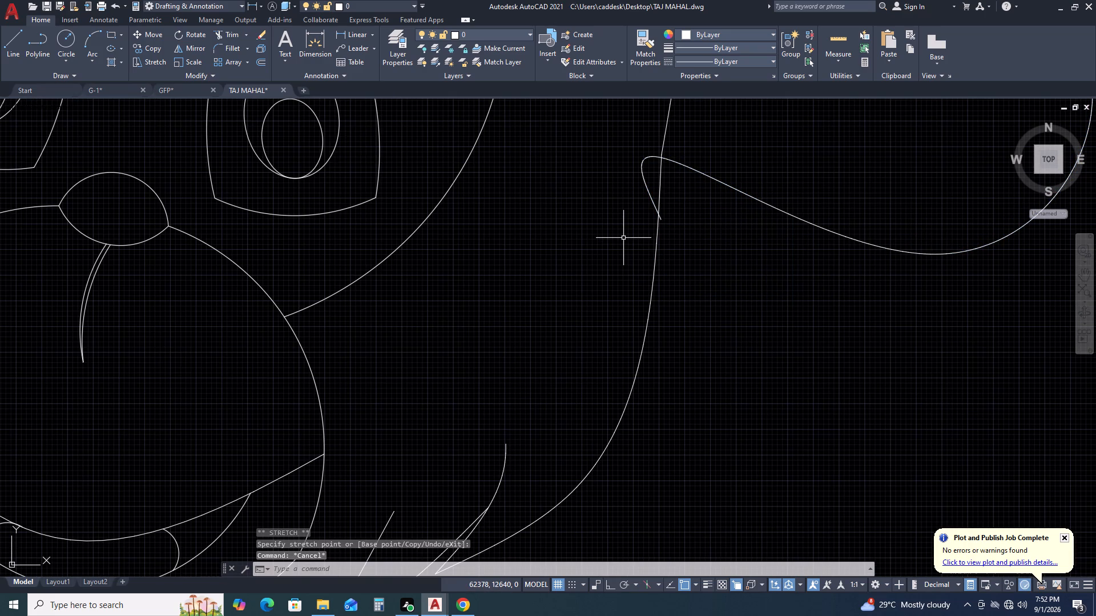
Trim the ear spline's lower end that overshoots inside the head outline.
{"action": "key", "text": "t"}
{"action": "key", "text": "r"}
{"action": "key", "text": "space"}
{"action": "scroll", "coordinate": [665, 214], "scroll_direction": "up", "scroll_amount": 1}
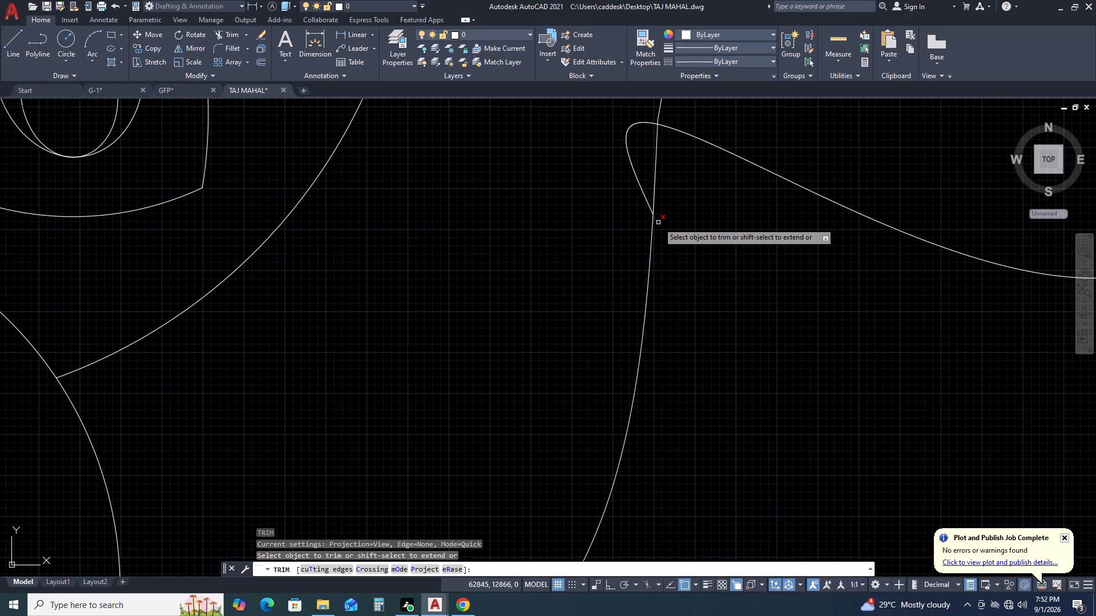
{"action": "left_click", "coordinate": [658, 222]}
{"action": "left_click", "coordinate": [638, 109]}
{"action": "left_click", "coordinate": [636, 161]}
{"action": "scroll", "coordinate": [626, 177], "scroll_direction": "down", "scroll_amount": 2}
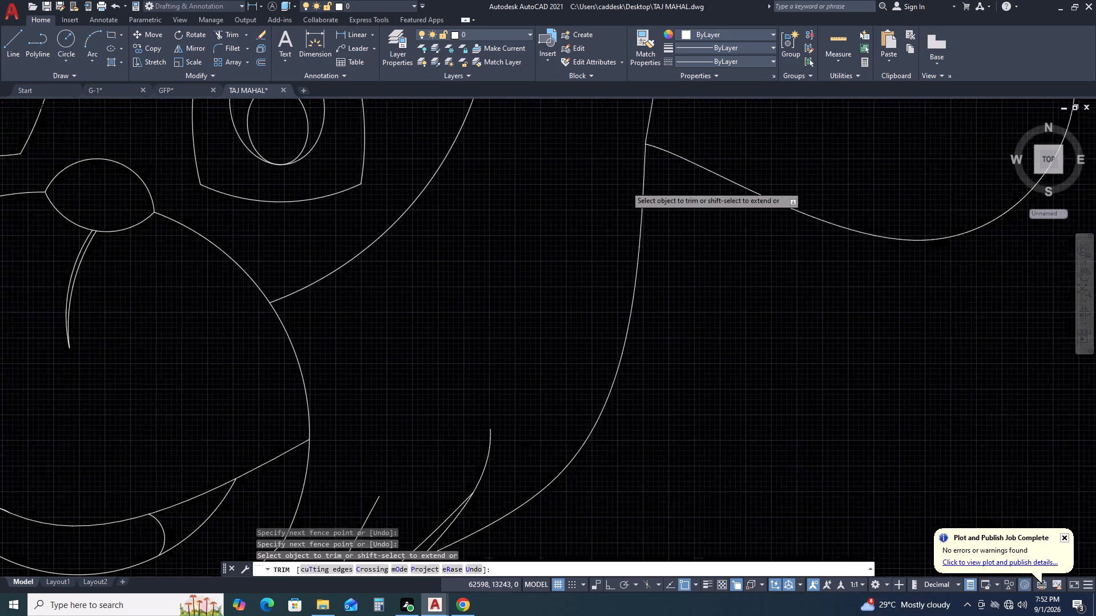
{"action": "scroll", "coordinate": [629, 194], "scroll_direction": "down", "scroll_amount": 3}
{"action": "key", "text": "Escape"}
{"action": "middle_click_drag", "start_coordinate": [769, 152], "coordinate": [774, 250]}
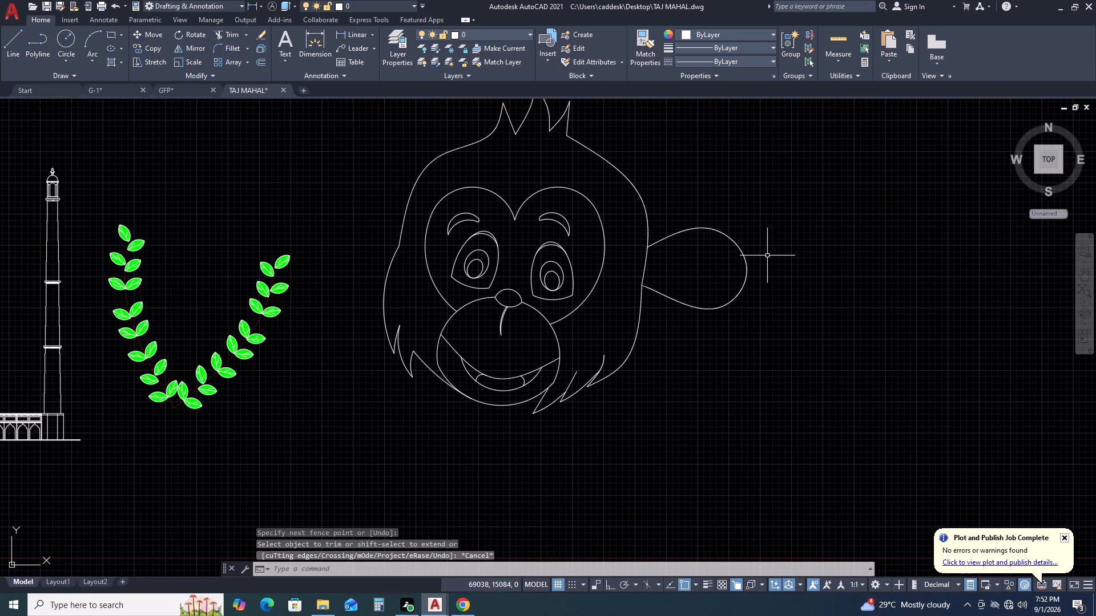
Stretch the ear outline's outermost control vertex slightly inward towards the head.
{"action": "scroll", "coordinate": [747, 262], "scroll_direction": "up", "scroll_amount": 1}
{"action": "left_click", "coordinate": [746, 260]}
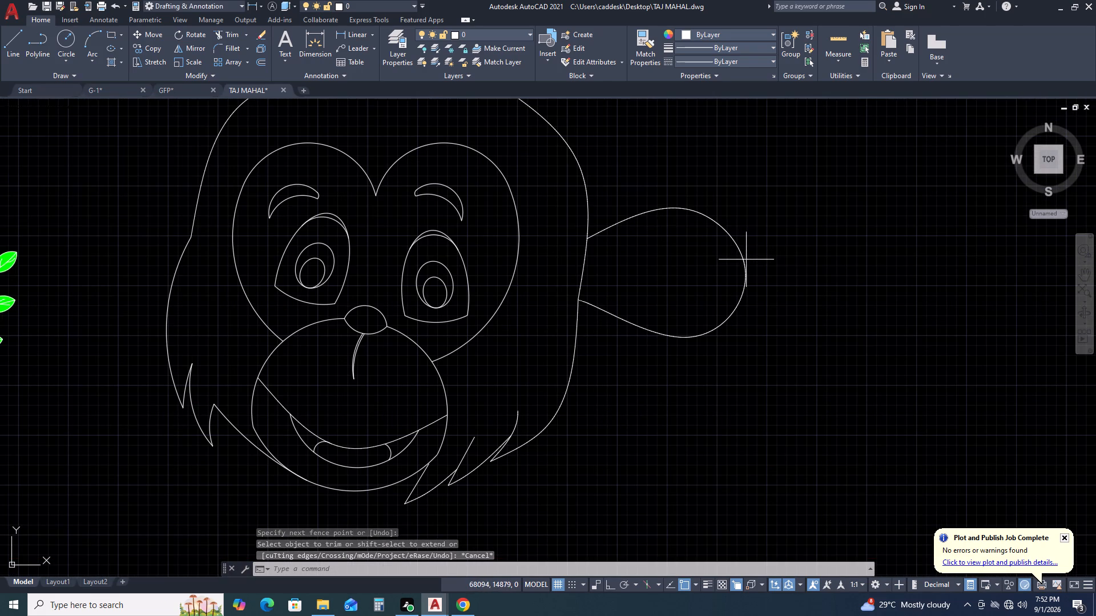
{"action": "left_click", "coordinate": [738, 250]}
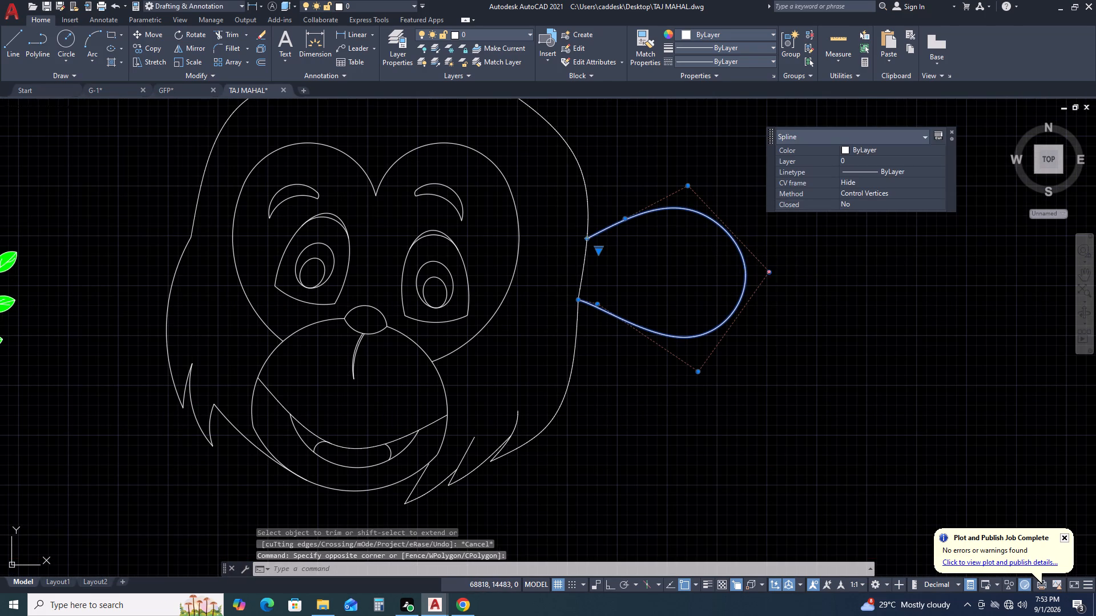
{"action": "left_click", "coordinate": [768, 274]}
{"action": "left_click", "coordinate": [745, 270]}
{"action": "key", "text": "Escape"}
{"action": "key", "text": "Escape"}
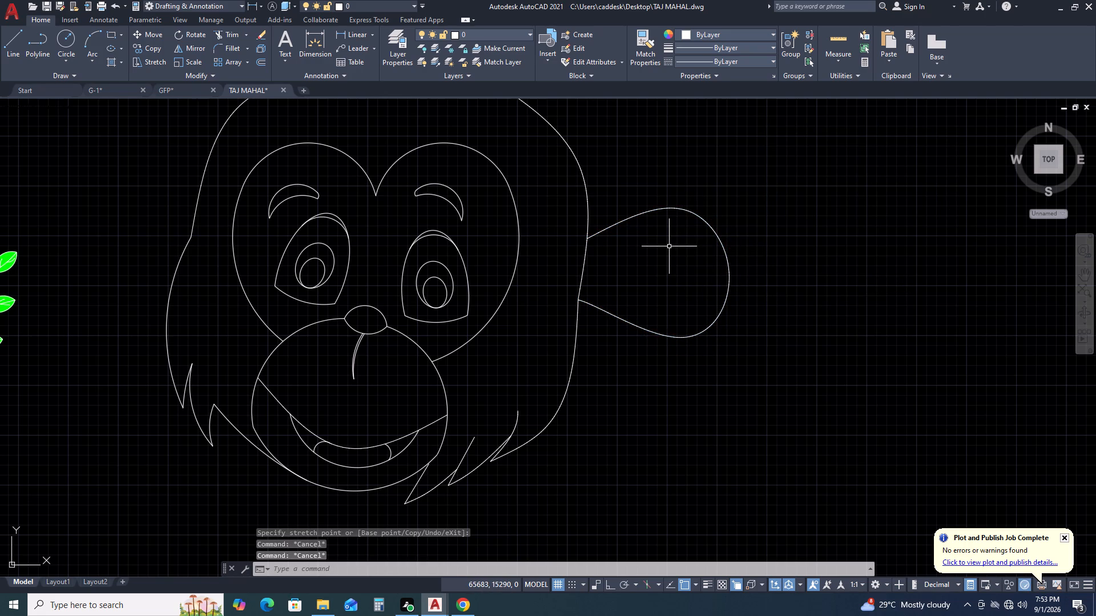
Draw an inner-ear fold spline from the head outline, running below the ear's upper edge and curving down at its outer end.
{"action": "key", "text": "s"}
{"action": "key", "text": "p"}
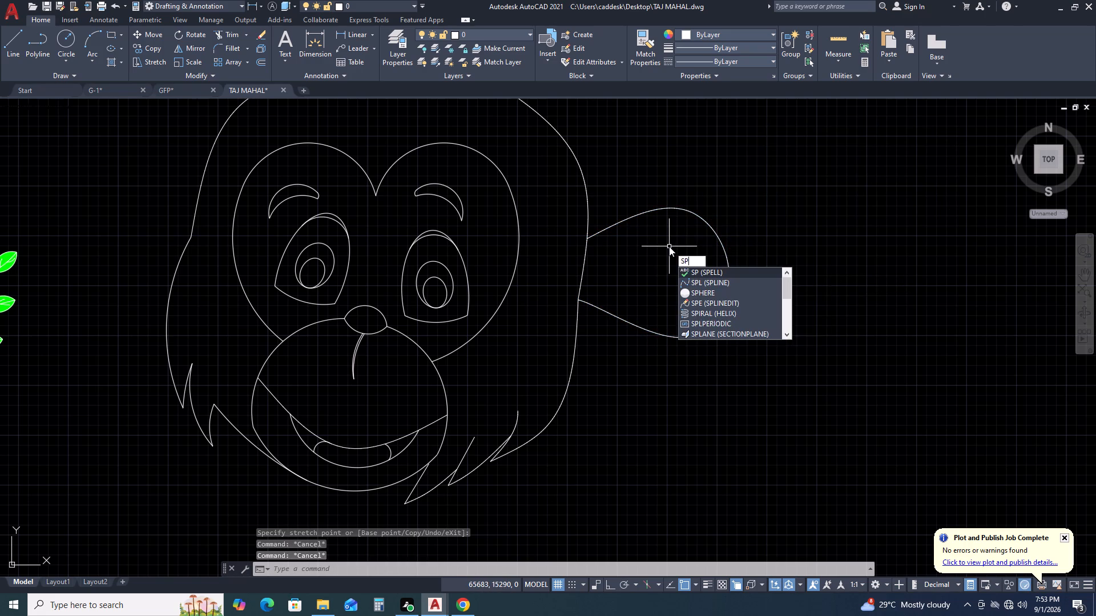
{"action": "key", "text": "l"}
{"action": "key", "text": "space"}
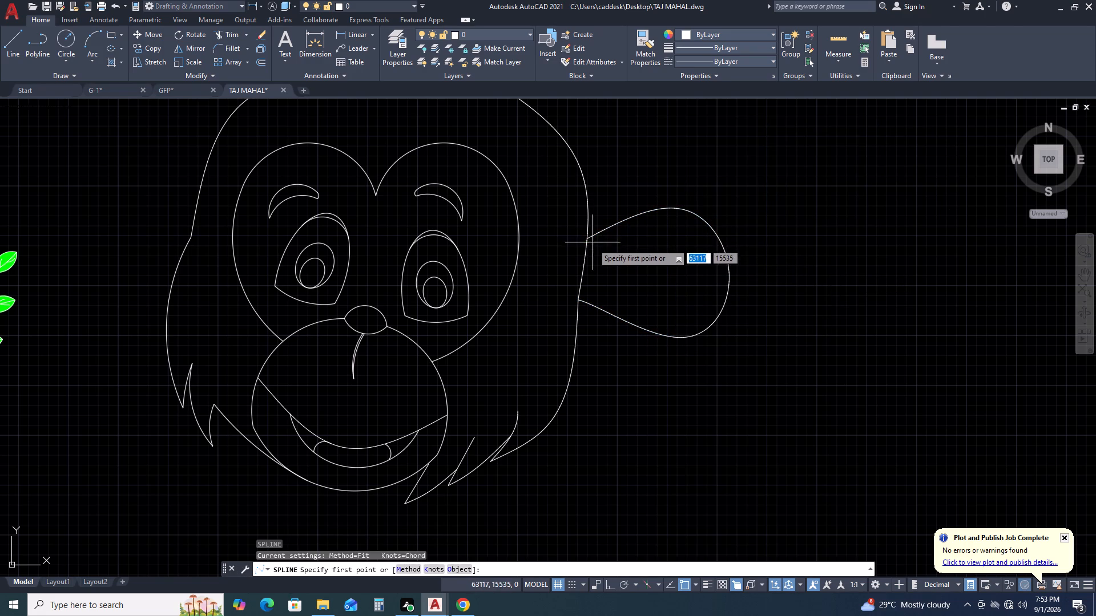
{"action": "left_click", "coordinate": [586, 253]}
{"action": "left_click", "coordinate": [660, 241]}
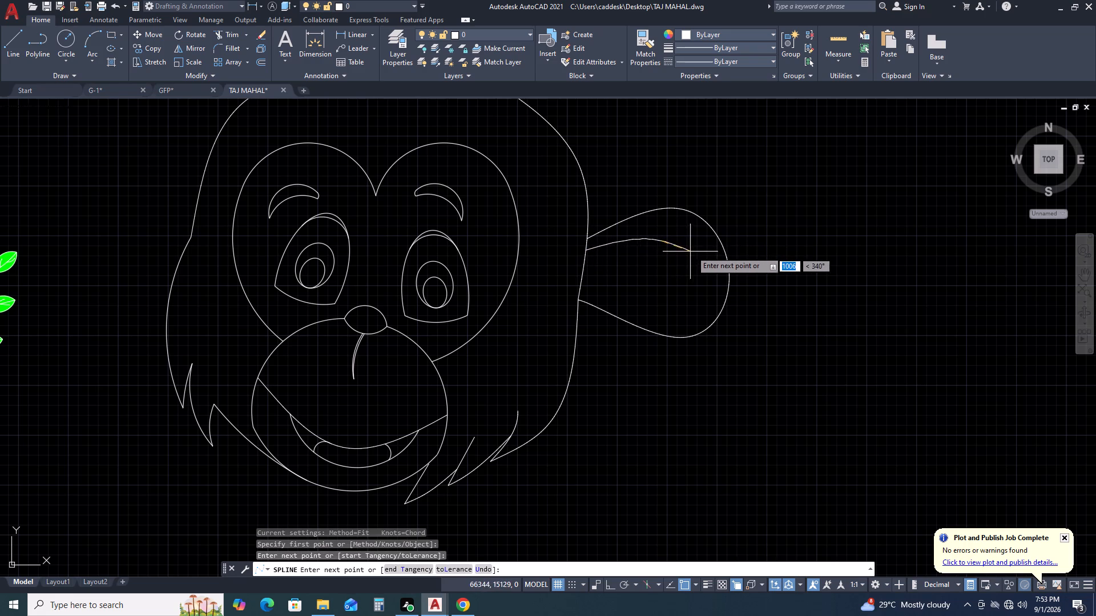
{"action": "left_click", "coordinate": [694, 246]}
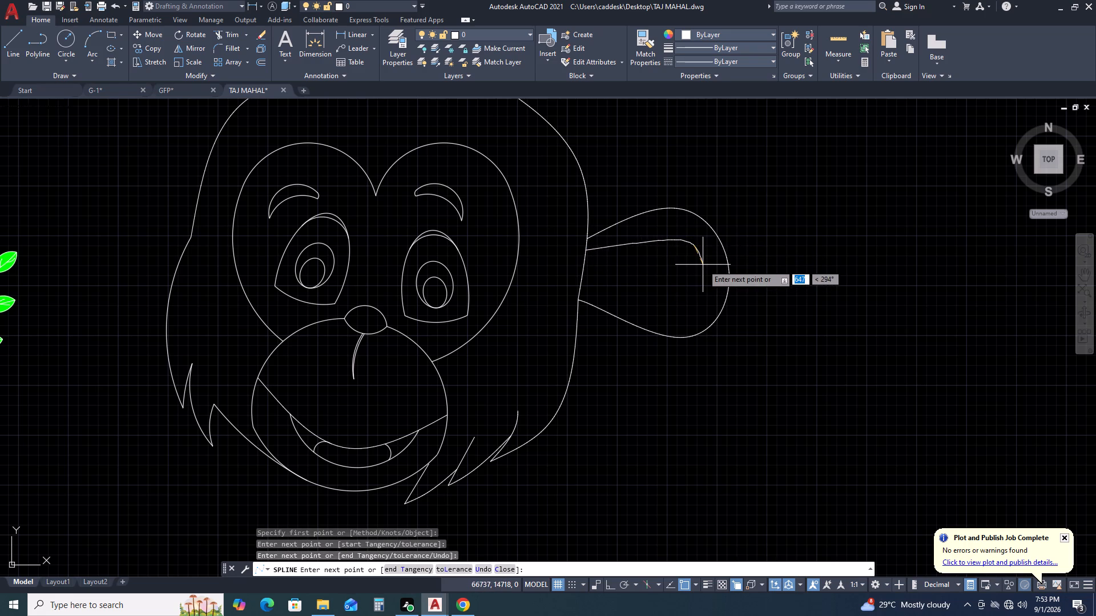
{"action": "left_click", "coordinate": [703, 265]}
{"action": "key", "text": "Return"}
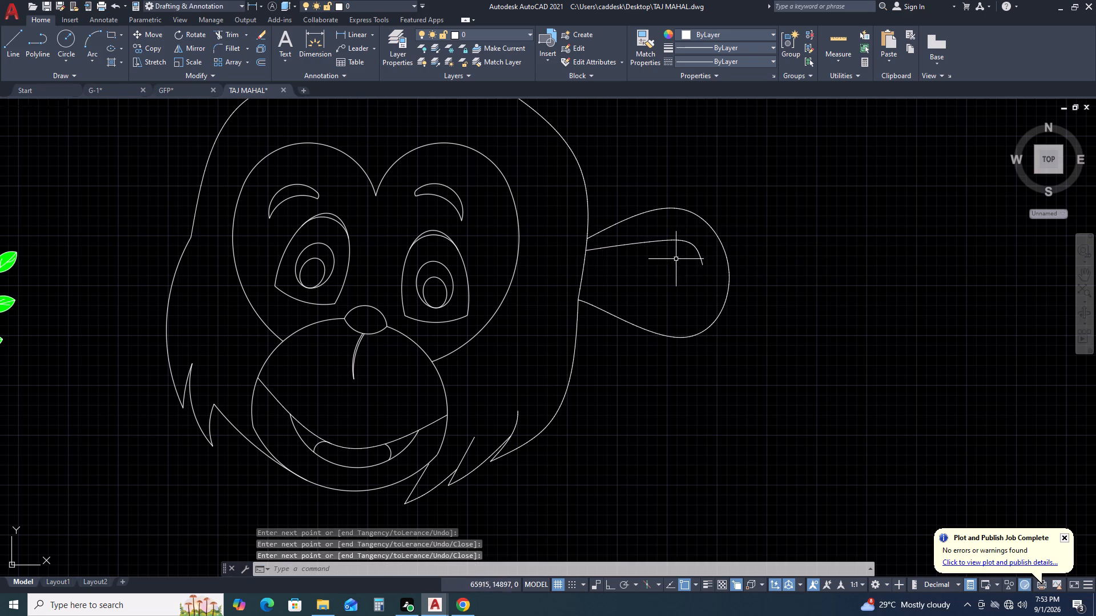
Draw a short spline branching from the inner-ear fold diagonally down into the middle of the ear.
{"action": "key", "text": "space"}
{"action": "left_click", "coordinate": [634, 245]}
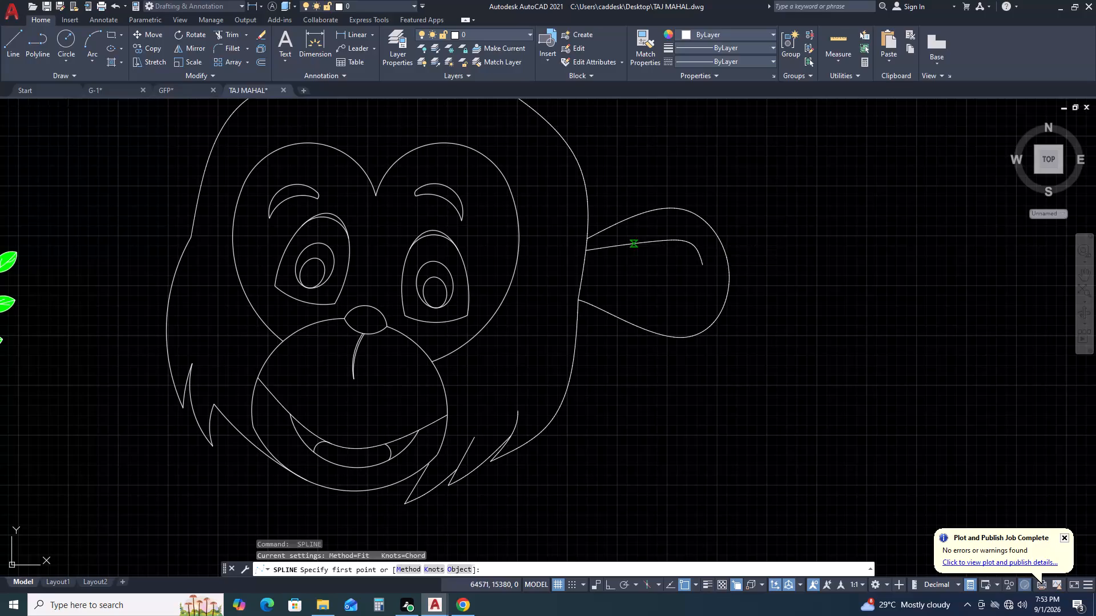
{"action": "left_click", "coordinate": [657, 269]}
{"action": "left_click", "coordinate": [663, 276]}
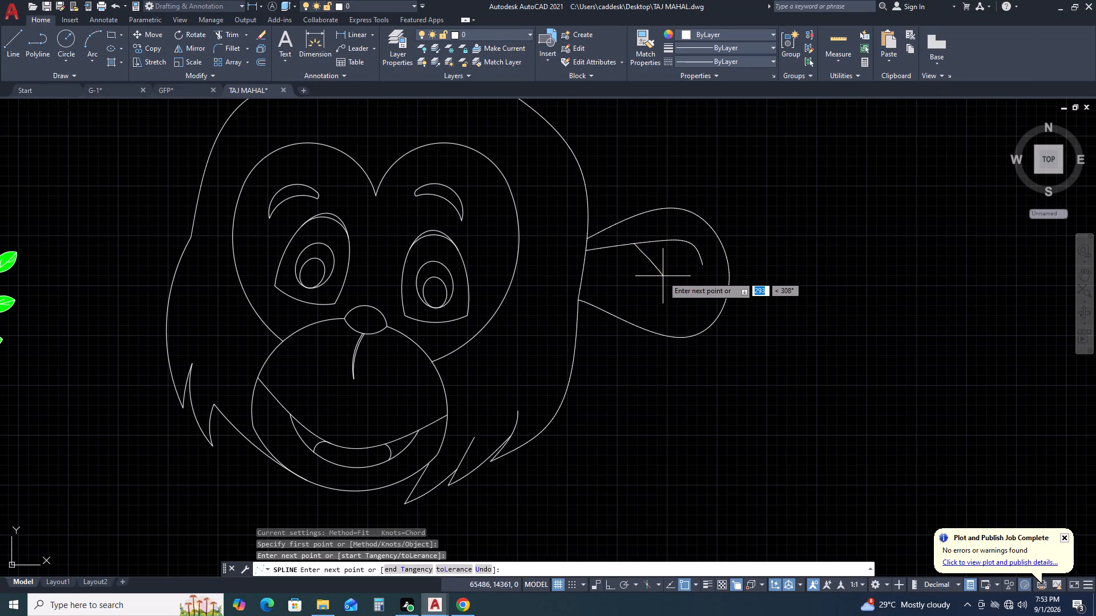
{"action": "key", "text": "Return"}
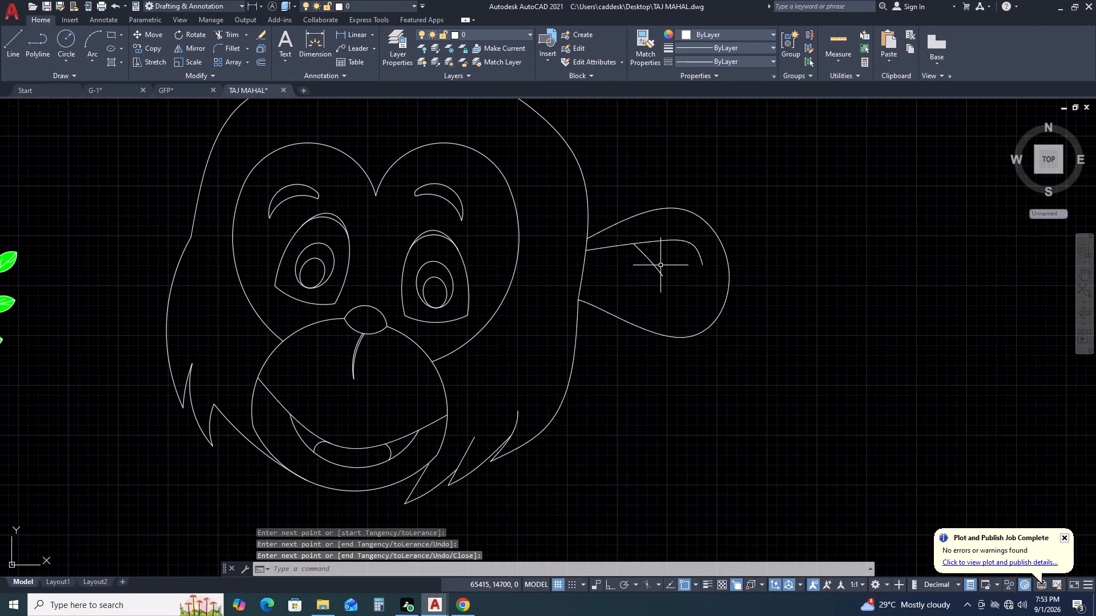
Stretch the middle fit point of the short inner-ear spline up and outward to make it a hooked curve.
{"action": "left_click", "coordinate": [660, 266]}
{"action": "left_click", "coordinate": [643, 256]}
{"action": "scroll", "coordinate": [647, 268], "scroll_direction": "up", "scroll_amount": 2}
{"action": "middle_click_drag", "start_coordinate": [668, 252], "coordinate": [612, 286]}
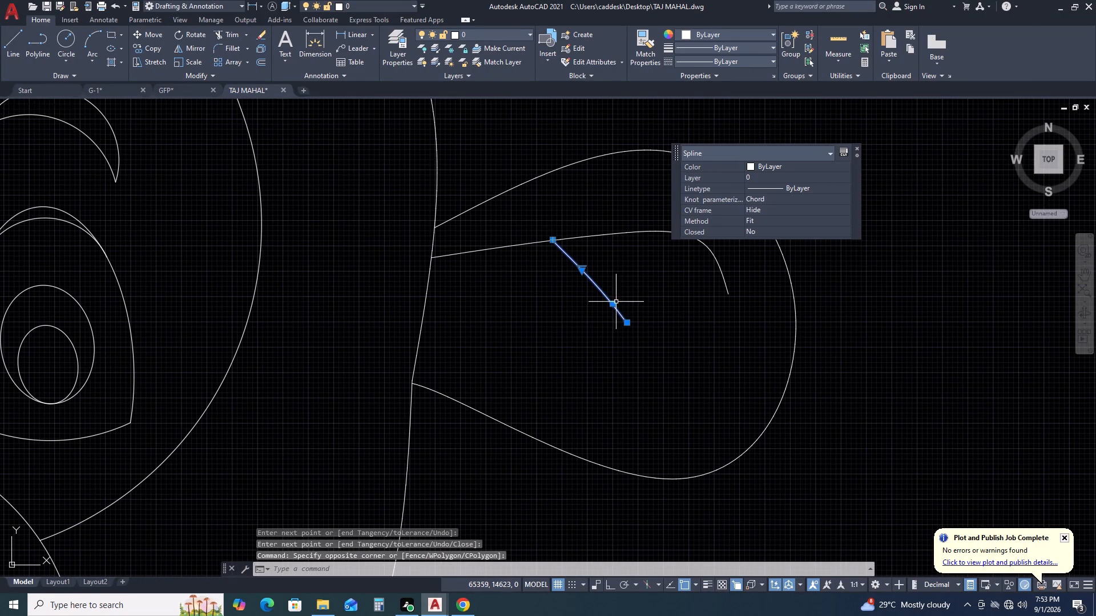
{"action": "left_click", "coordinate": [614, 304]}
{"action": "left_click", "coordinate": [629, 294]}
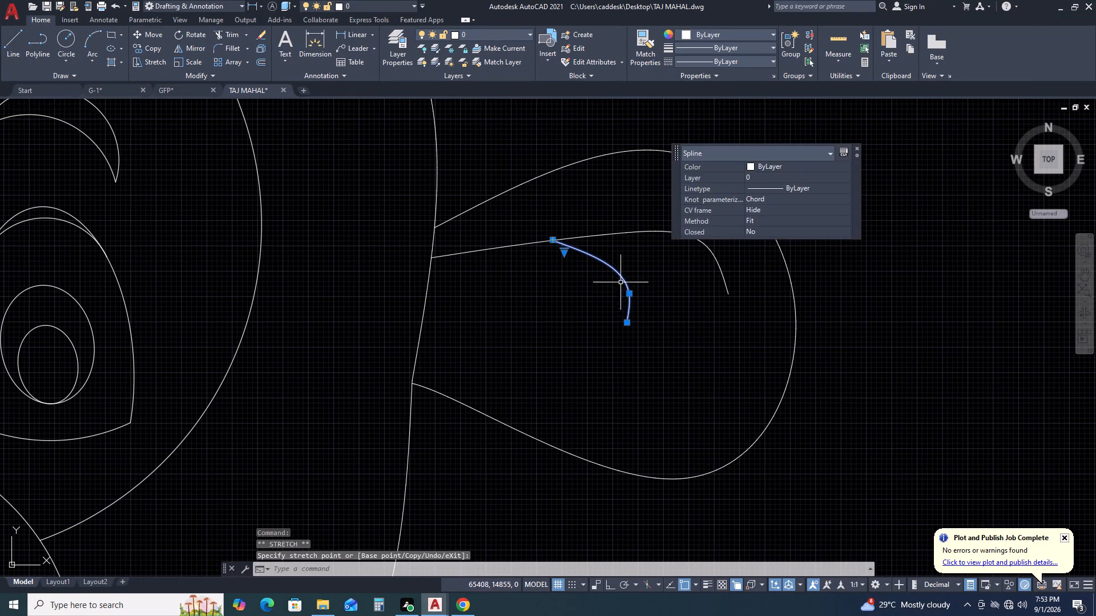
{"action": "key", "text": "Escape"}
Move the ear outline and both inner-ear splines towards the face so their inner ends overlap the head outline.
{"action": "scroll", "coordinate": [675, 264], "scroll_direction": "down", "scroll_amount": 4}
{"action": "middle_click_drag", "start_coordinate": [757, 185], "coordinate": [741, 248]}
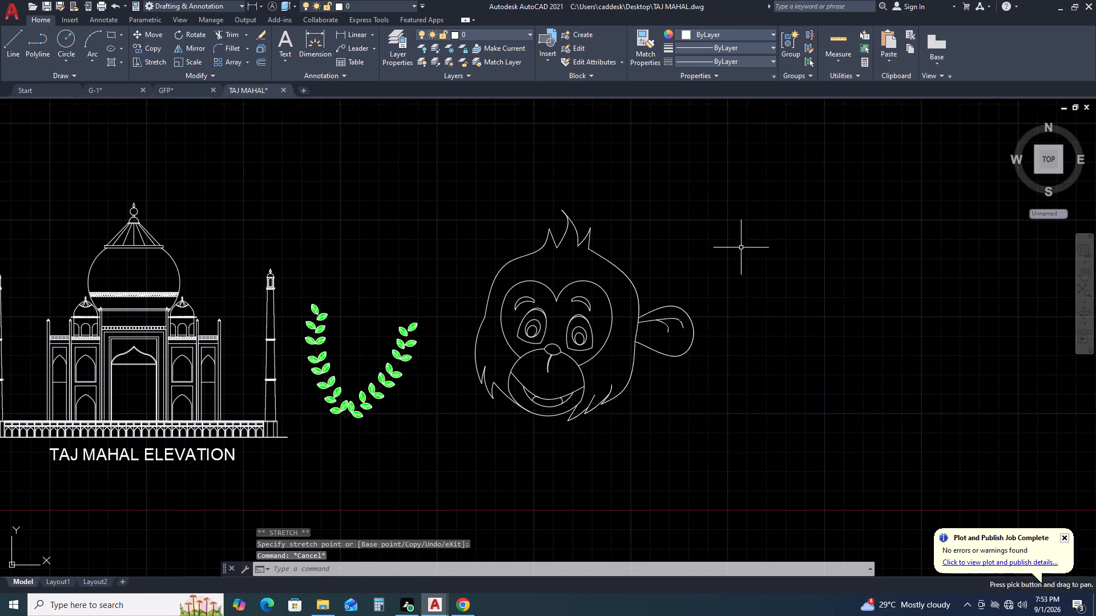
{"action": "scroll", "coordinate": [704, 341], "scroll_direction": "up", "scroll_amount": 2}
{"action": "left_click_drag", "start_coordinate": [694, 419], "coordinate": [675, 402]}
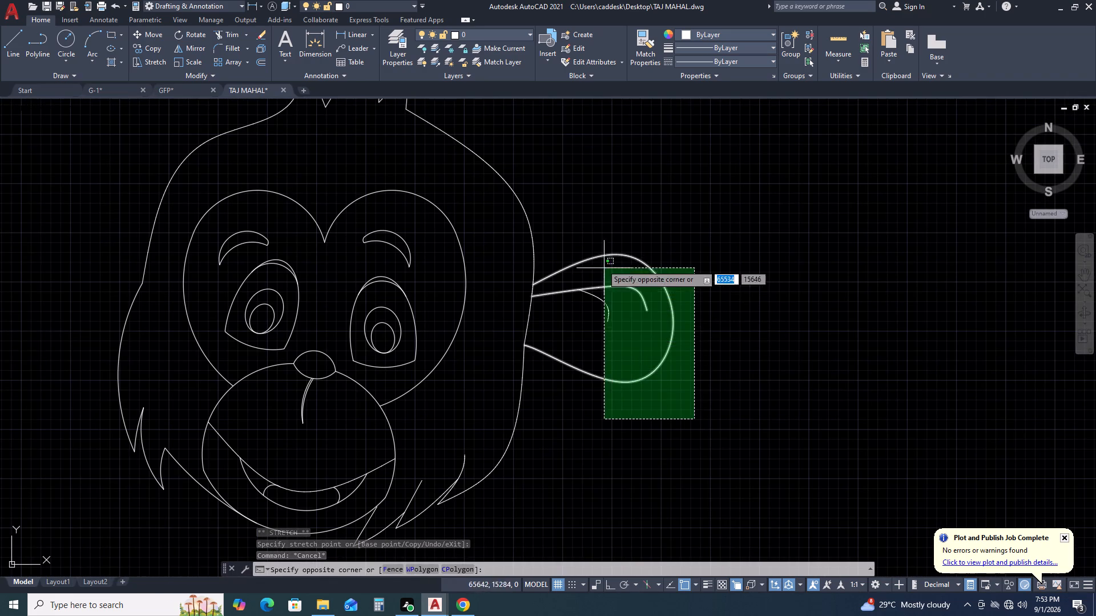
{"action": "left_click", "coordinate": [594, 236]}
{"action": "type", "text": "M"}
{"action": "key", "text": "space"}
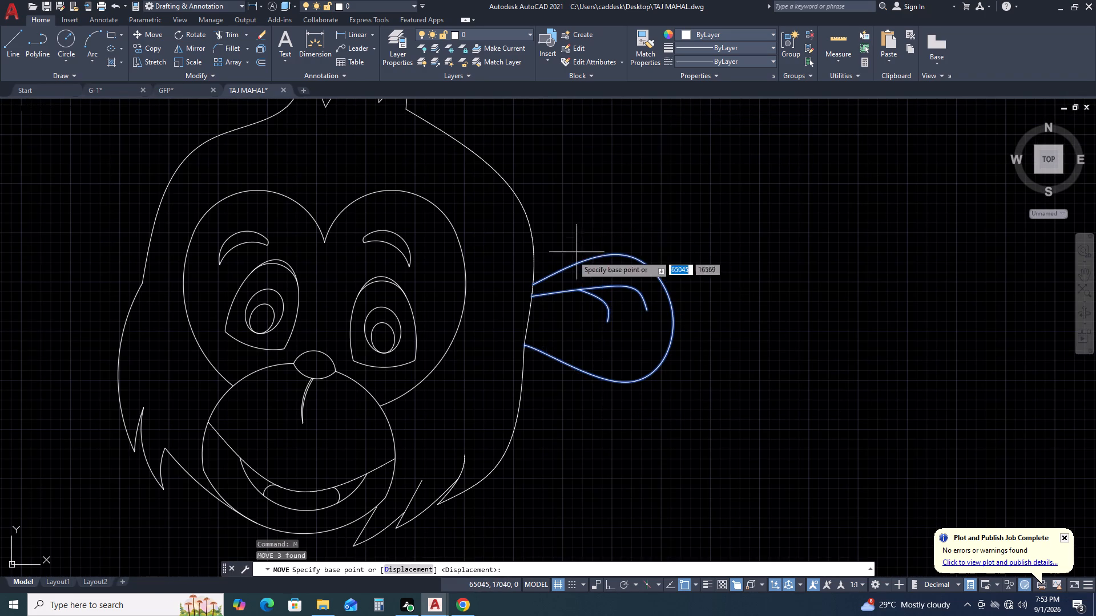
{"action": "left_click", "coordinate": [523, 346]}
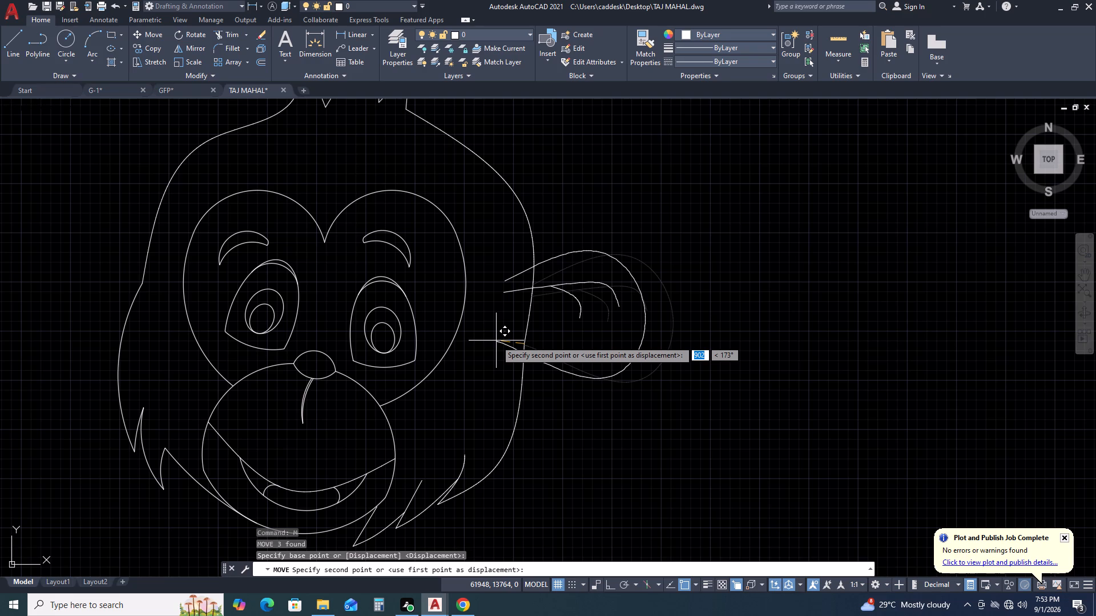
{"action": "left_click", "coordinate": [496, 341]}
Trim the ear outline and inner-ear fold ends that lie inside the head outline.
{"action": "type", "text": "TR"}
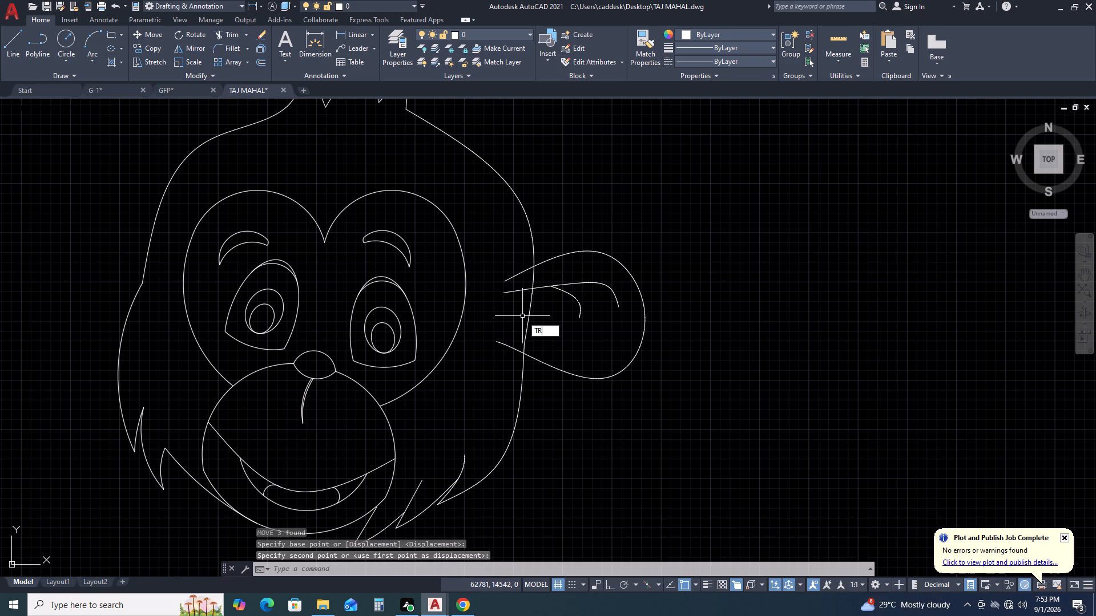
{"action": "key", "text": "space"}
{"action": "left_click", "coordinate": [525, 265]}
{"action": "left_click", "coordinate": [505, 350]}
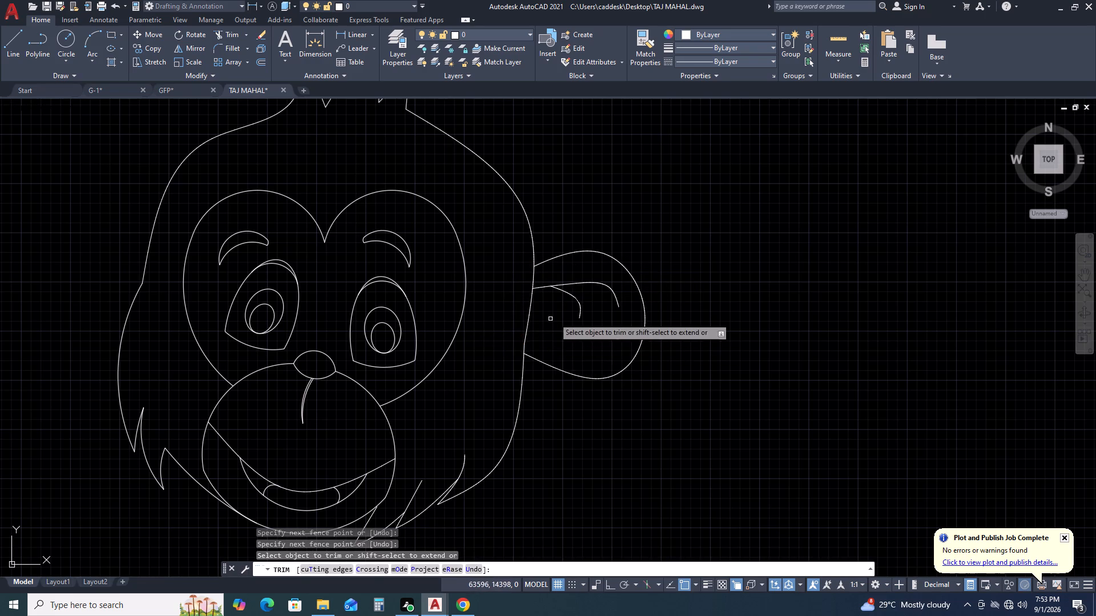
{"action": "scroll", "coordinate": [623, 291], "scroll_direction": "down", "scroll_amount": 1}
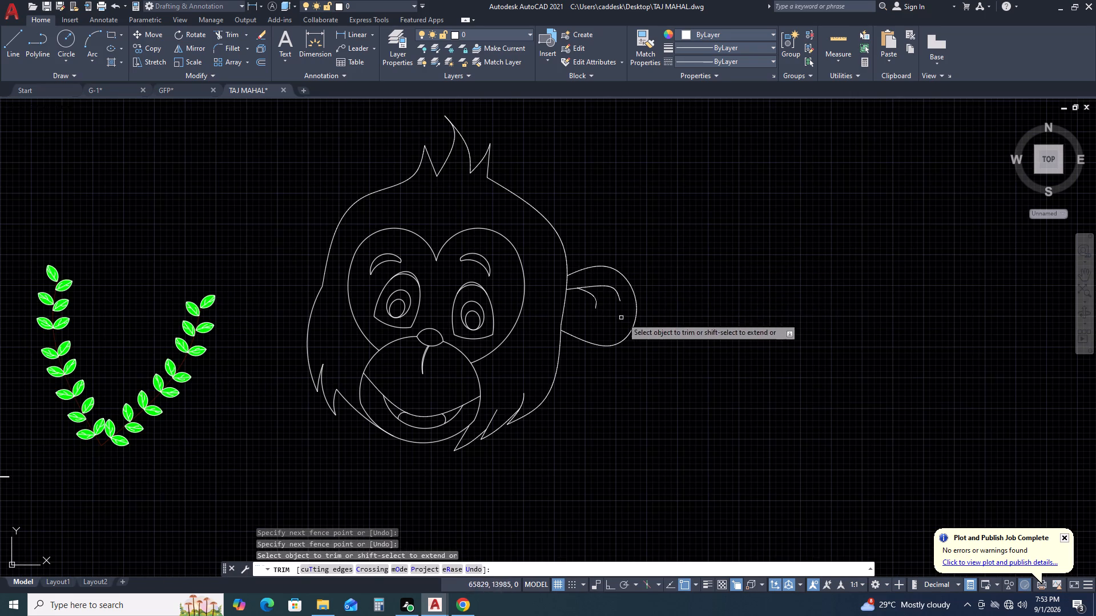
Mirror the ear outline and both inner-ear splines across a line at about 74° from the brow notch, keeping the originals.
{"action": "scroll", "coordinate": [637, 315], "scroll_direction": "up", "scroll_amount": 1}
{"action": "key", "text": "Escape"}
{"action": "left_click_drag", "start_coordinate": [624, 388], "coordinate": [614, 351]}
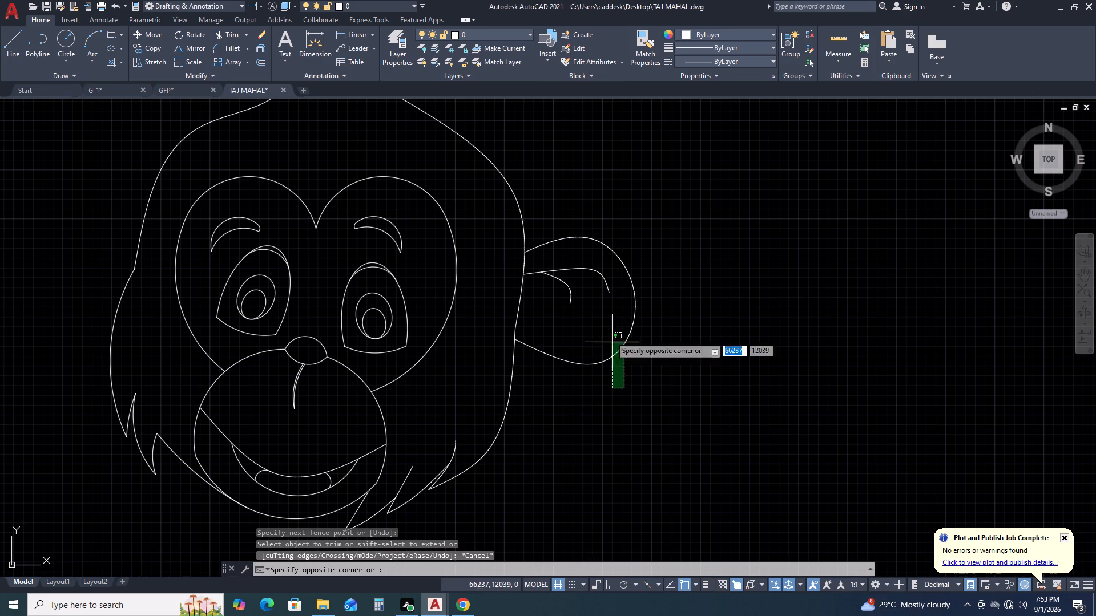
{"action": "left_click", "coordinate": [569, 205]}
{"action": "type", "text": "MI"}
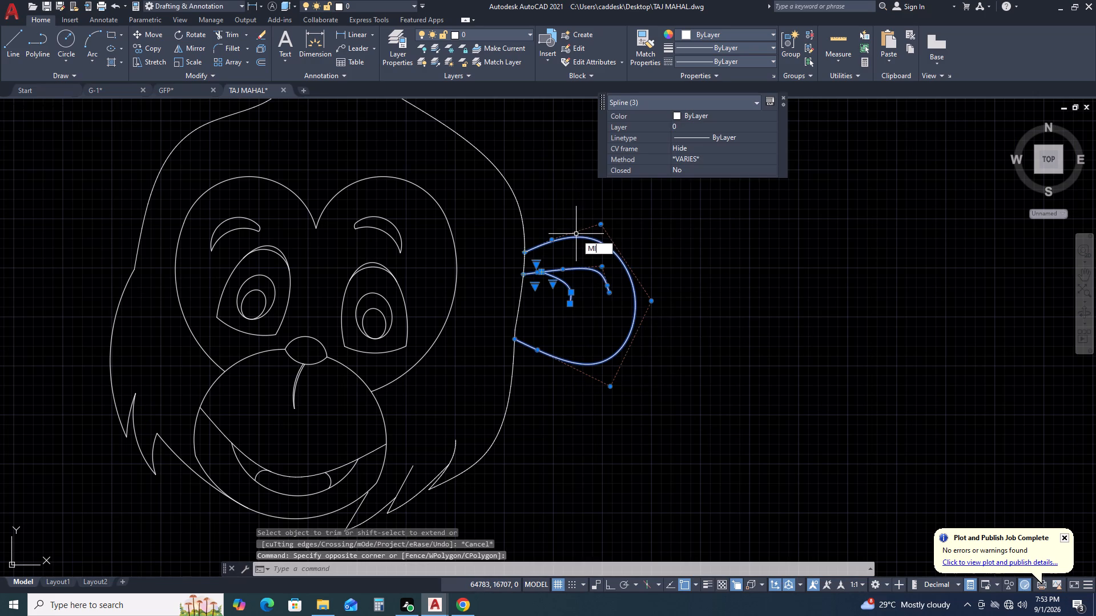
{"action": "key", "text": "space"}
{"action": "scroll", "coordinate": [697, 264], "scroll_direction": "down", "scroll_amount": 3}
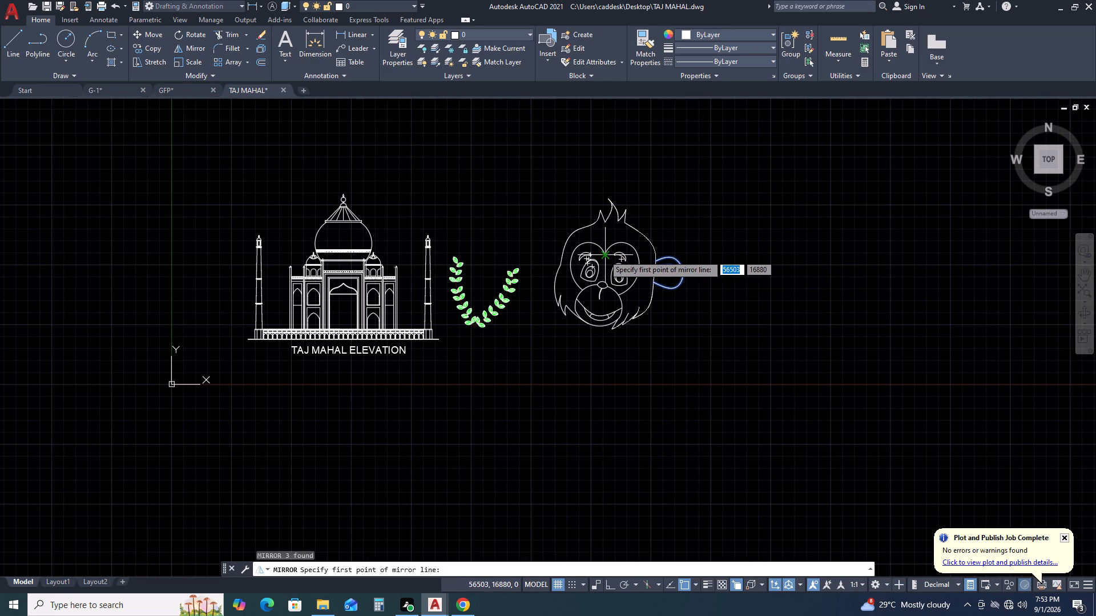
{"action": "left_click", "coordinate": [604, 255]}
{"action": "scroll", "coordinate": [650, 226], "scroll_direction": "up", "scroll_amount": 2}
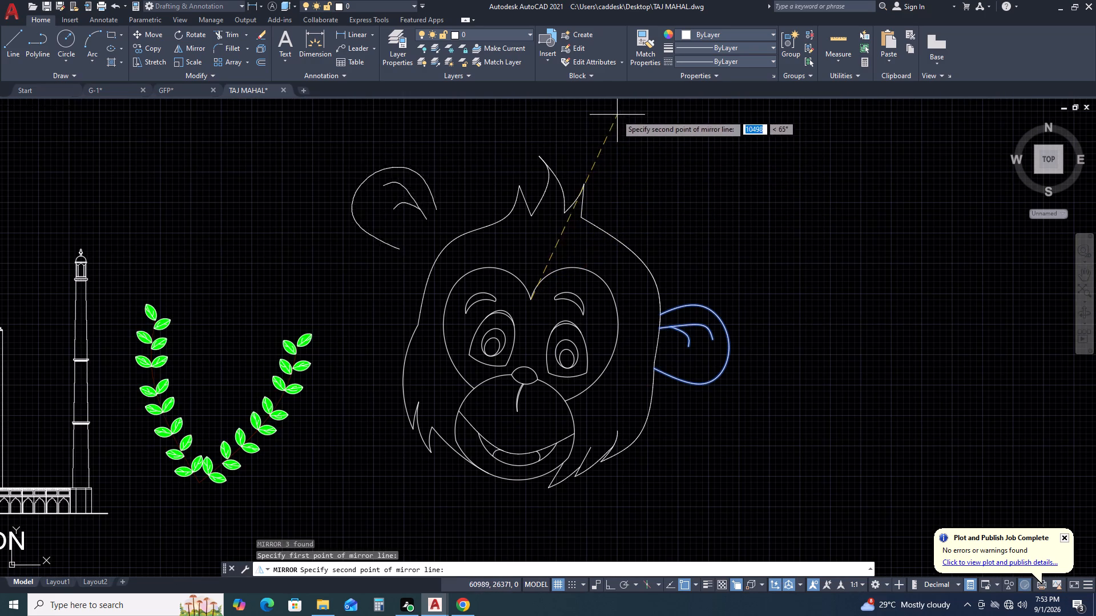
{"action": "middle_click_drag", "start_coordinate": [615, 115], "coordinate": [618, 176]}
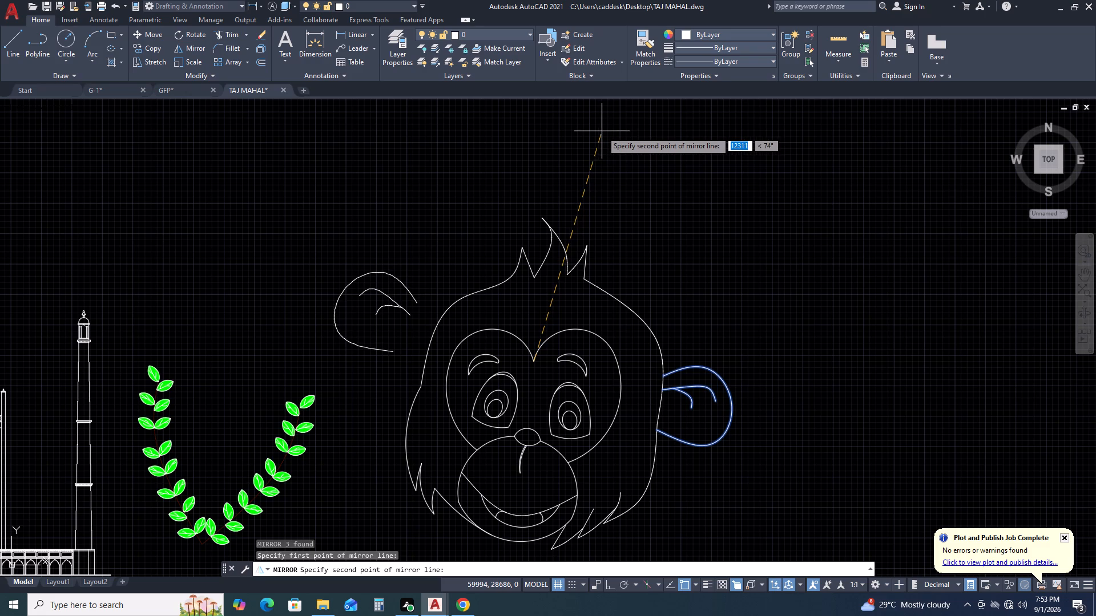
{"action": "left_click", "coordinate": [601, 136]}
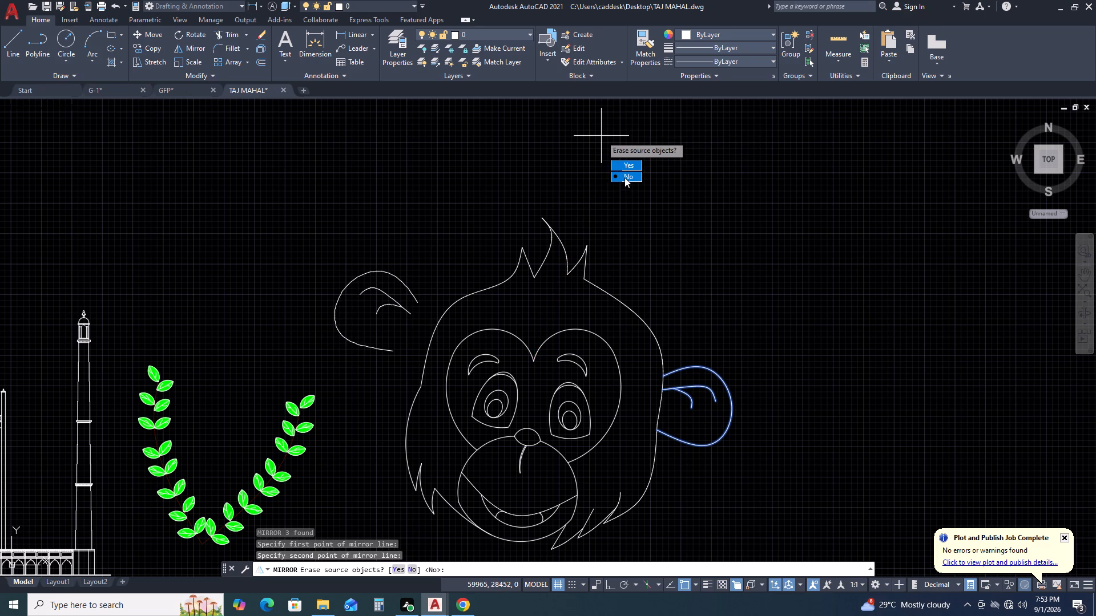
{"action": "left_click", "coordinate": [625, 179]}
Move the mirrored ear so its lower end sits on the left side of the head outline.
{"action": "middle_click_drag", "start_coordinate": [660, 205], "coordinate": [701, 169]}
{"action": "left_click", "coordinate": [344, 201]}
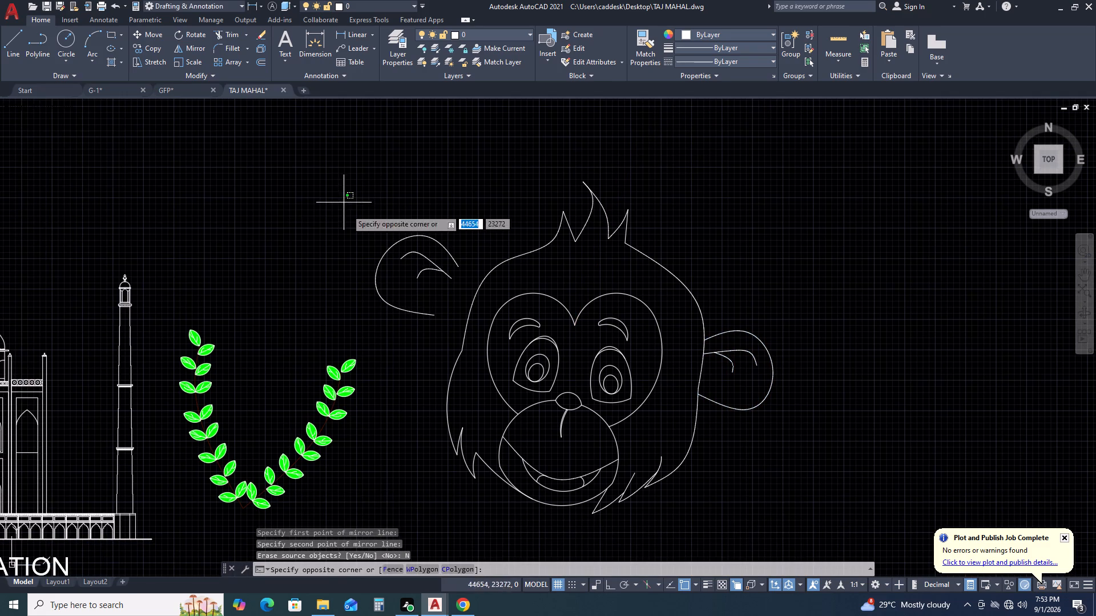
{"action": "left_click", "coordinate": [469, 333]}
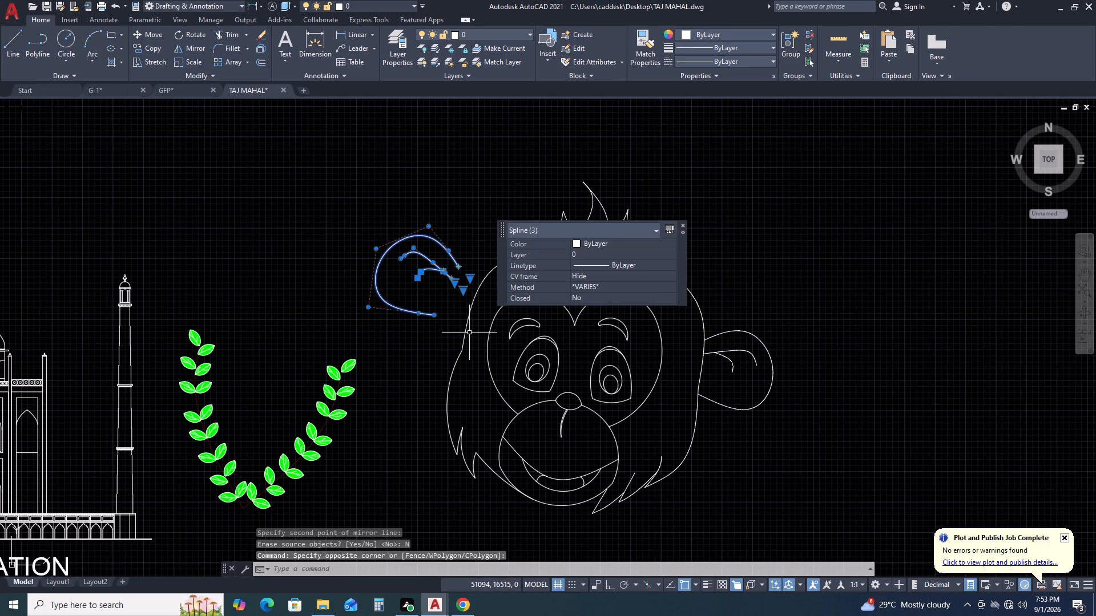
{"action": "key", "text": "m"}
{"action": "key", "text": "space"}
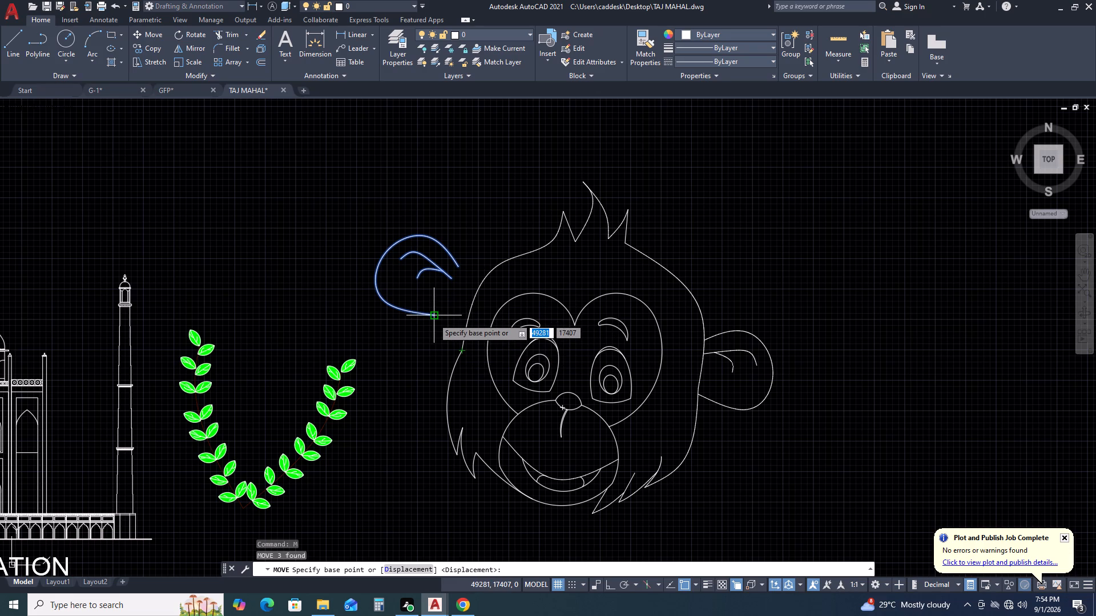
{"action": "left_click", "coordinate": [433, 318]}
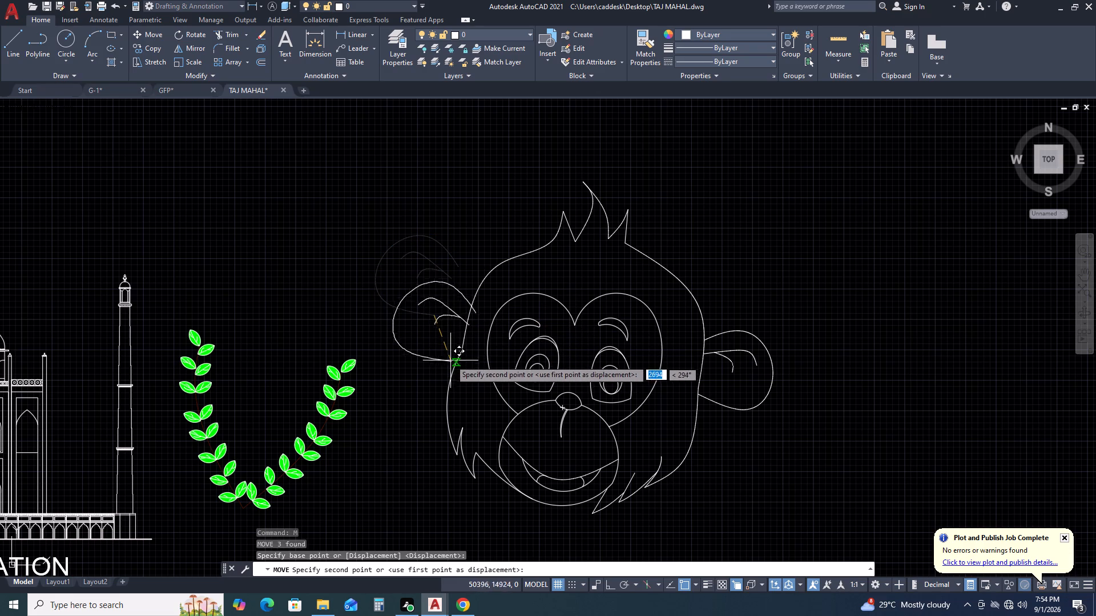
{"action": "left_click", "coordinate": [451, 358]}
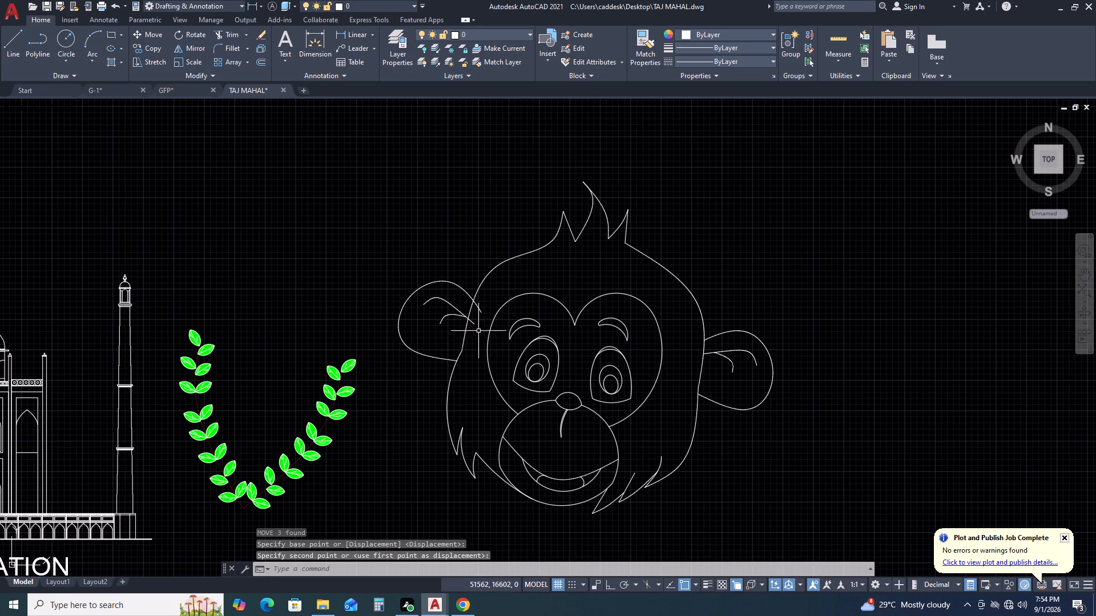
Trim the ends of the left ear outline and inner-ear fold that extend inside the head outline.
{"action": "middle_click_drag", "start_coordinate": [472, 329], "coordinate": [511, 247]}
{"action": "type", "text": "TR"}
{"action": "key", "text": "space"}
{"action": "scroll", "coordinate": [517, 250], "scroll_direction": "up", "scroll_amount": 3}
{"action": "left_click", "coordinate": [525, 134]}
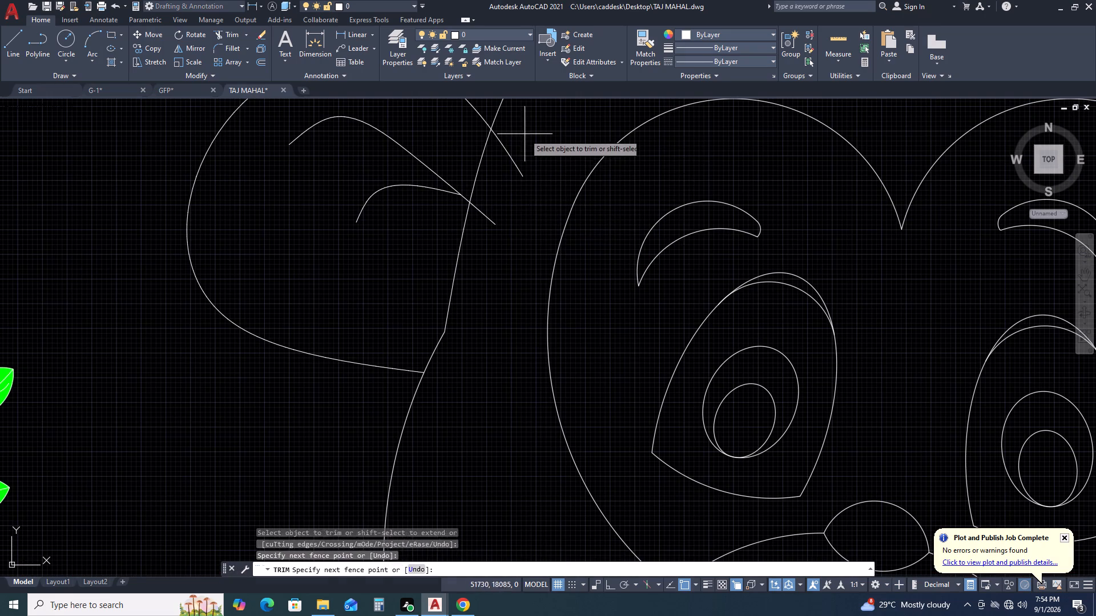
{"action": "left_click", "coordinate": [486, 237]}
{"action": "scroll", "coordinate": [507, 177], "scroll_direction": "down", "scroll_amount": 4}
{"action": "key", "text": "Escape"}
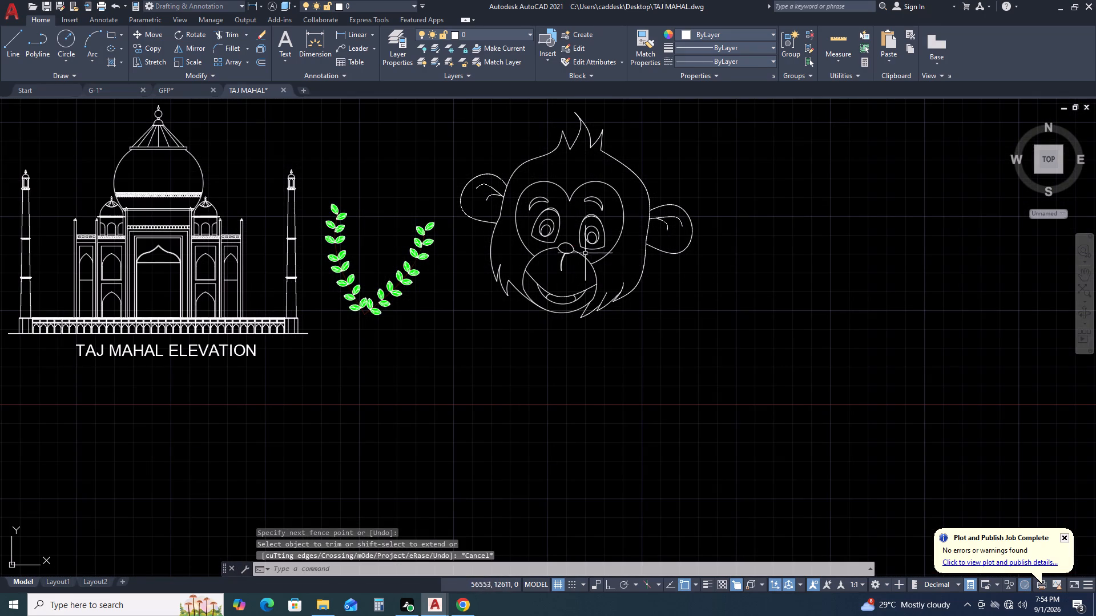
Examine the monkey face with both ears, checking its outline and features beside the laurel and Taj Mahal elevation.
{"action": "middle_click_drag", "start_coordinate": [815, 225], "coordinate": [726, 241]}
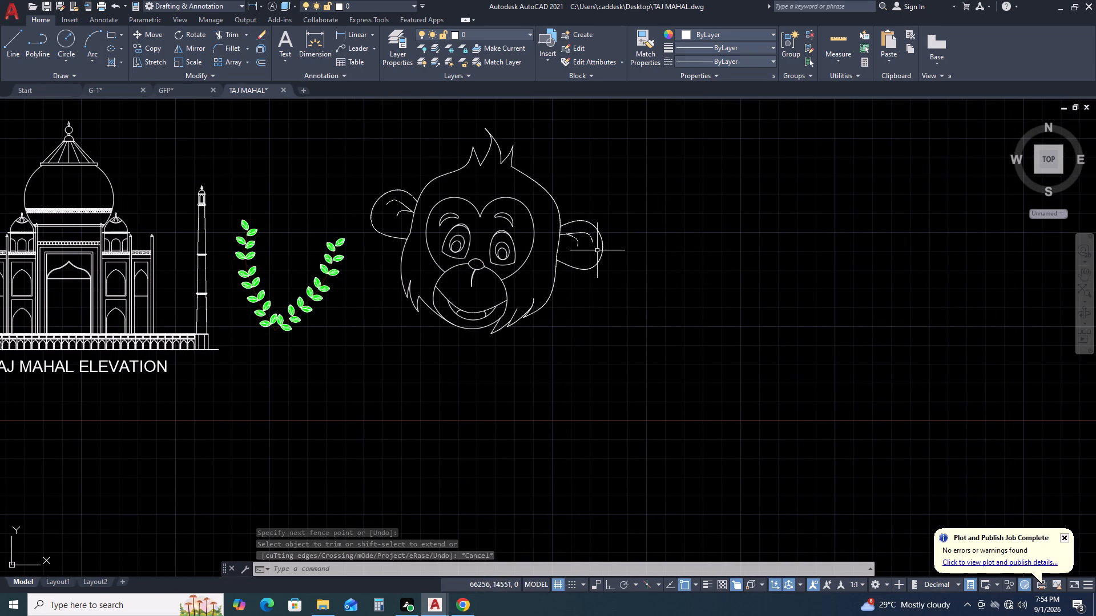
{"action": "middle_click_drag", "start_coordinate": [634, 262], "coordinate": [658, 192]}
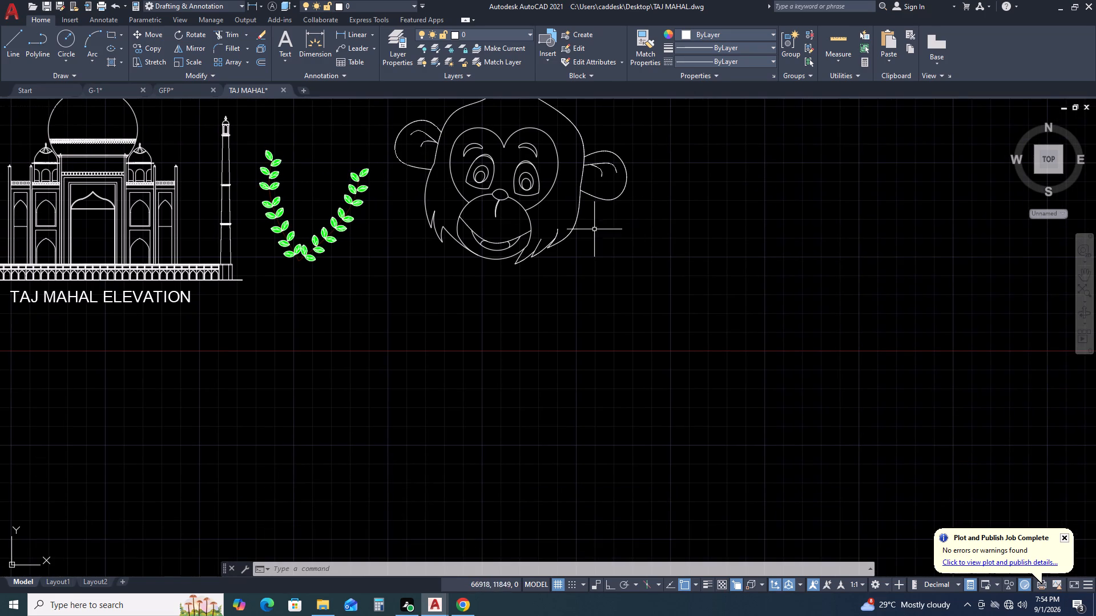
{"action": "middle_click_drag", "start_coordinate": [535, 274], "coordinate": [579, 253]}
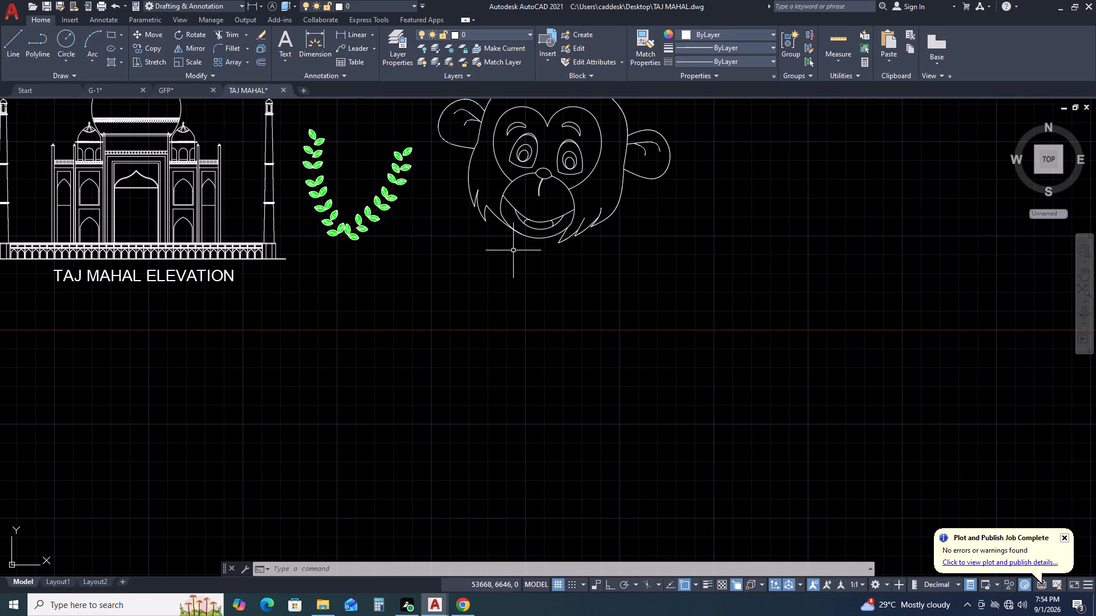
{"action": "middle_click_drag", "start_coordinate": [639, 221], "coordinate": [627, 285]}
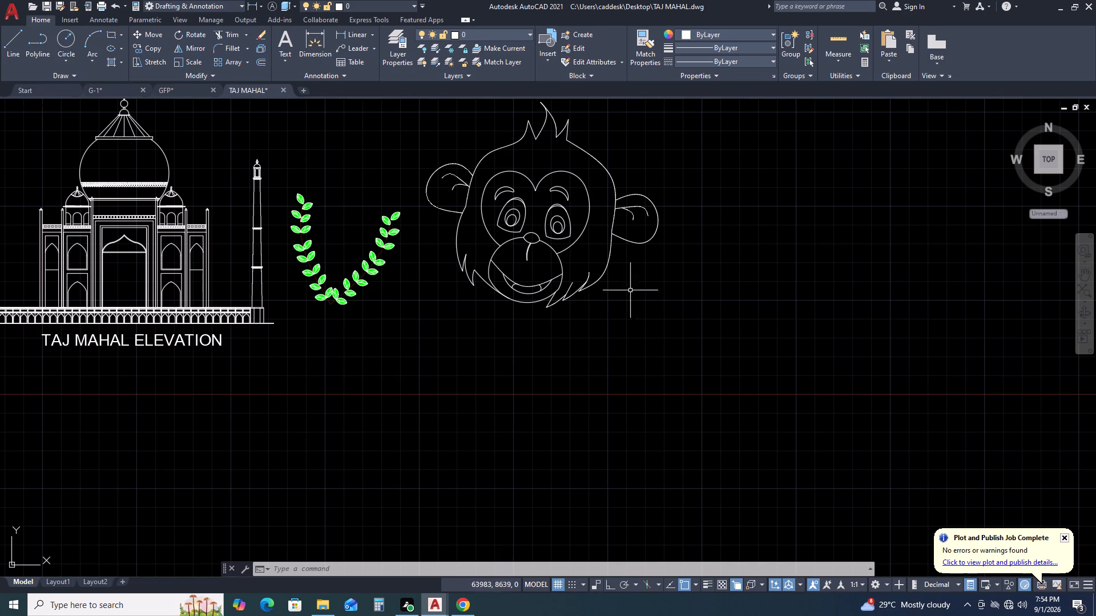
{"action": "middle_click_drag", "start_coordinate": [671, 290], "coordinate": [709, 278]}
{"action": "scroll", "coordinate": [588, 204], "scroll_direction": "up", "scroll_amount": 1}
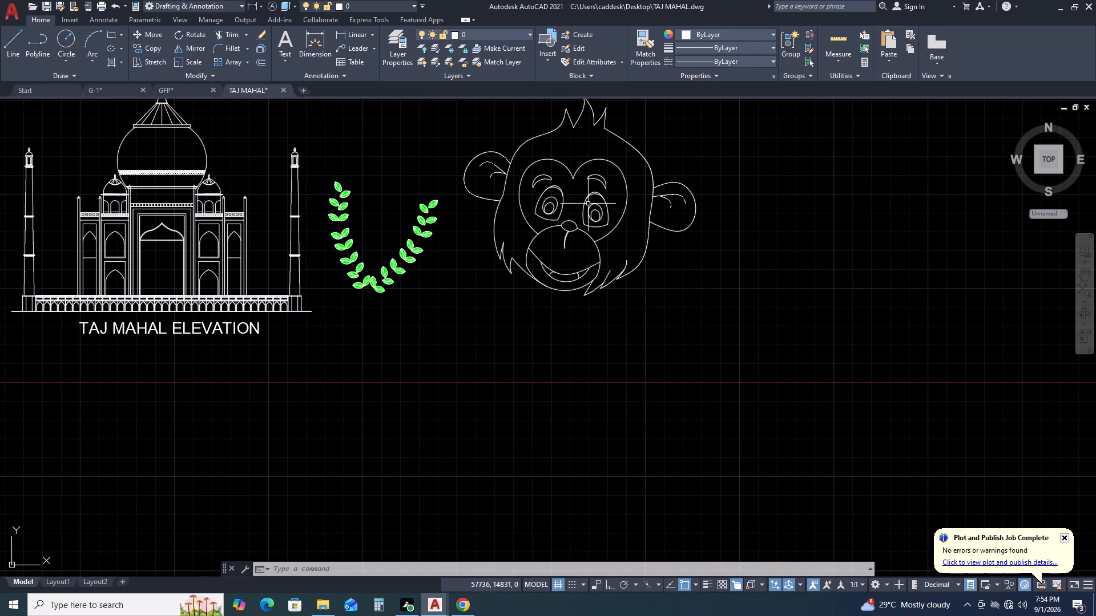
{"action": "scroll", "coordinate": [588, 204], "scroll_direction": "up", "scroll_amount": 1}
{"action": "middle_click_drag", "start_coordinate": [723, 295], "coordinate": [723, 295]}
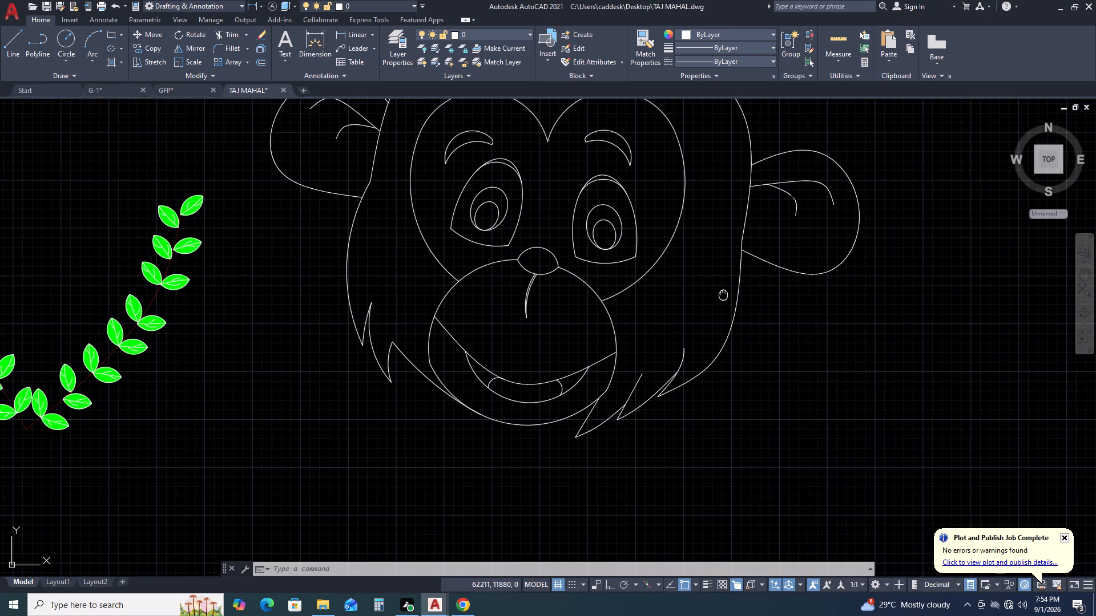
{"action": "middle_click_drag", "start_coordinate": [723, 295], "coordinate": [708, 242]}
{"action": "scroll", "coordinate": [708, 293], "scroll_direction": "down", "scroll_amount": 1}
{"action": "scroll", "coordinate": [819, 266], "scroll_direction": "down", "scroll_amount": 2}
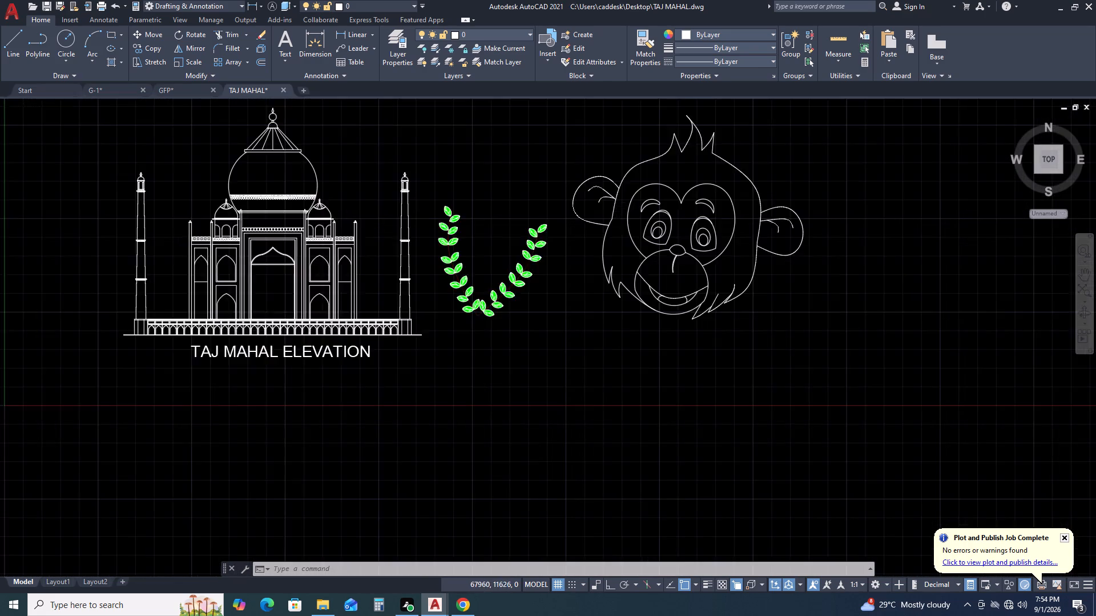
{"action": "middle_click_drag", "start_coordinate": [828, 246], "coordinate": [803, 271]}
{"action": "scroll", "coordinate": [788, 270], "scroll_direction": "up", "scroll_amount": 2}
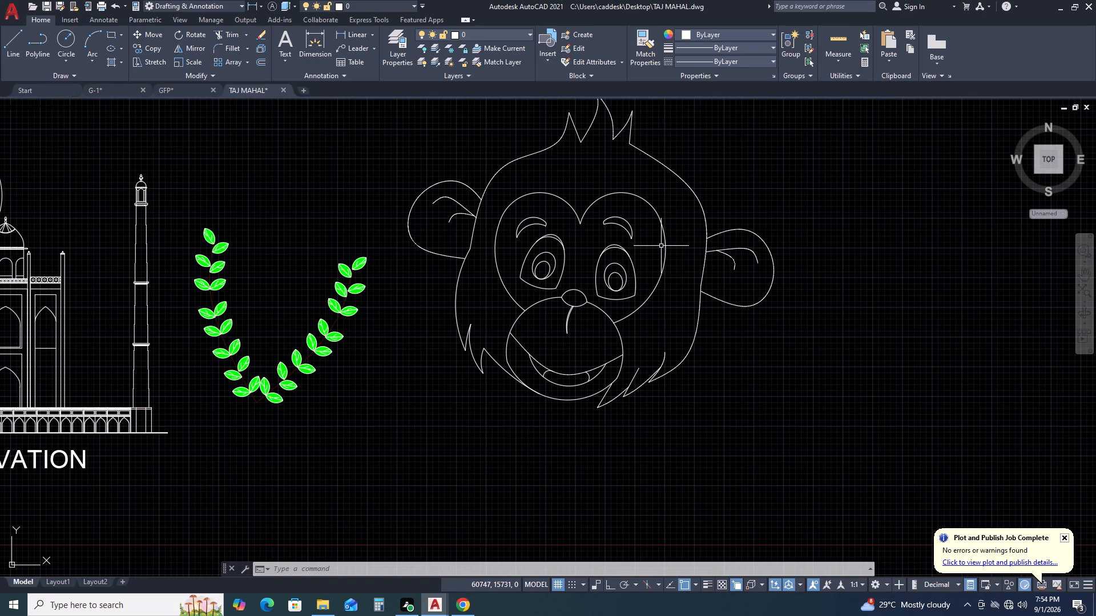
{"action": "scroll", "coordinate": [661, 246], "scroll_direction": "down", "scroll_amount": 1}
{"action": "scroll", "coordinate": [516, 318], "scroll_direction": "up", "scroll_amount": 1}
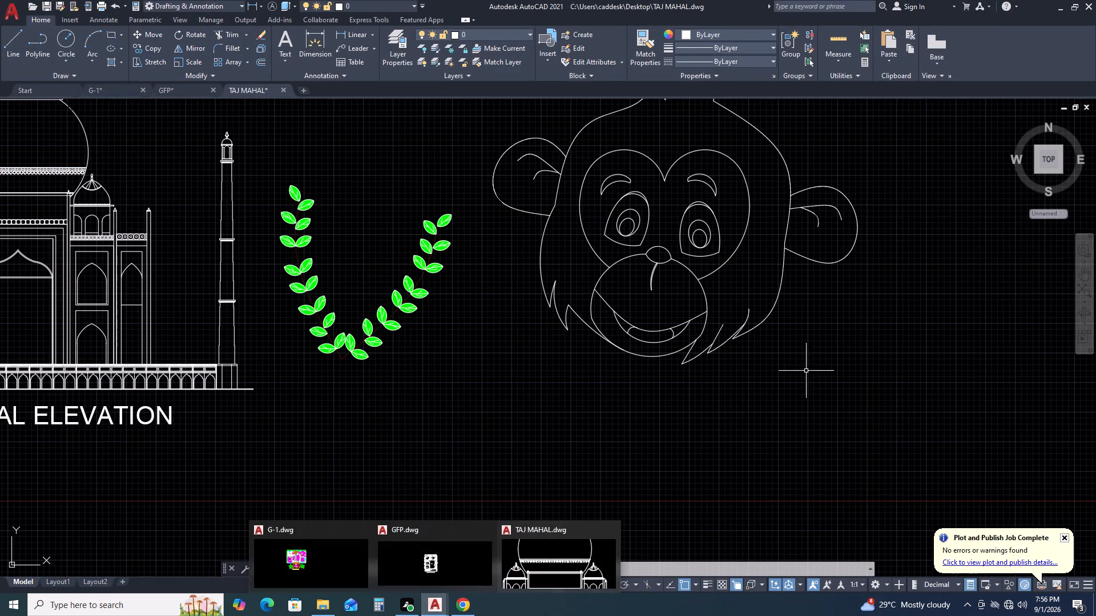
{"action": "scroll", "coordinate": [806, 371], "scroll_direction": "down", "scroll_amount": 1}
{"action": "middle_click_drag", "start_coordinate": [892, 337], "coordinate": [845, 317]}
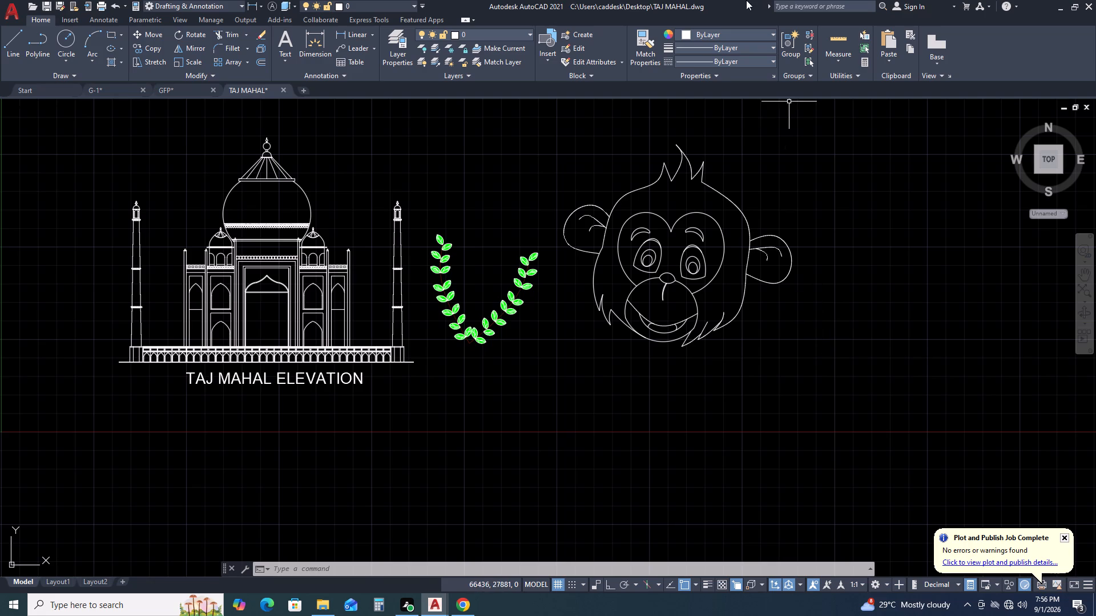
Scale down the right jaw line and its fur-tuft splines from the point where the jaw meets the right ear's lower end.
{"action": "scroll", "coordinate": [734, 321], "scroll_direction": "up", "scroll_amount": 1}
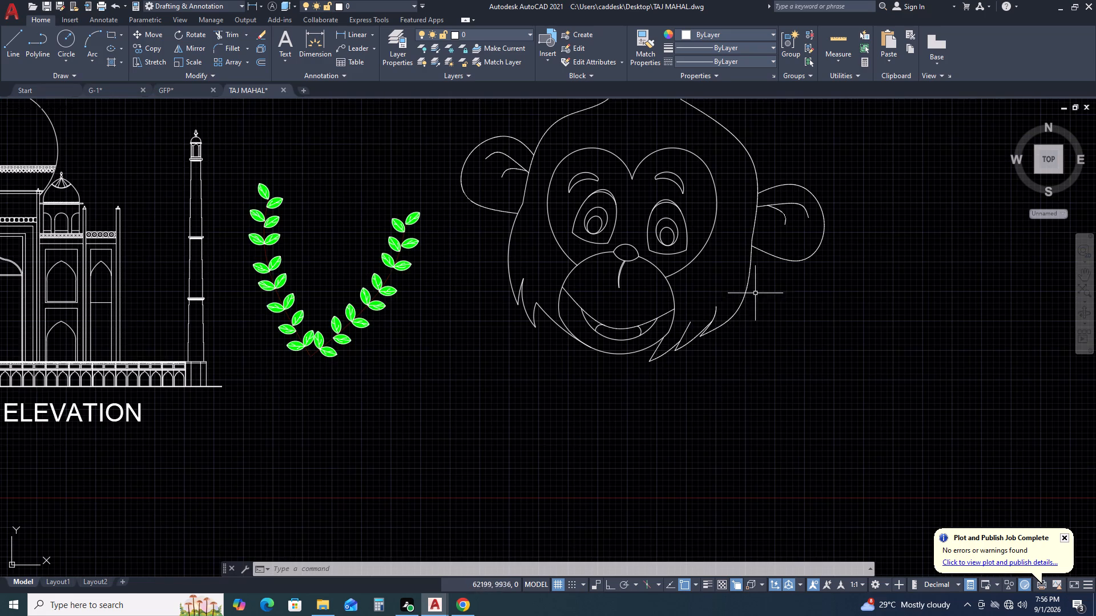
{"action": "left_click", "coordinate": [763, 287]}
{"action": "left_click", "coordinate": [687, 342]}
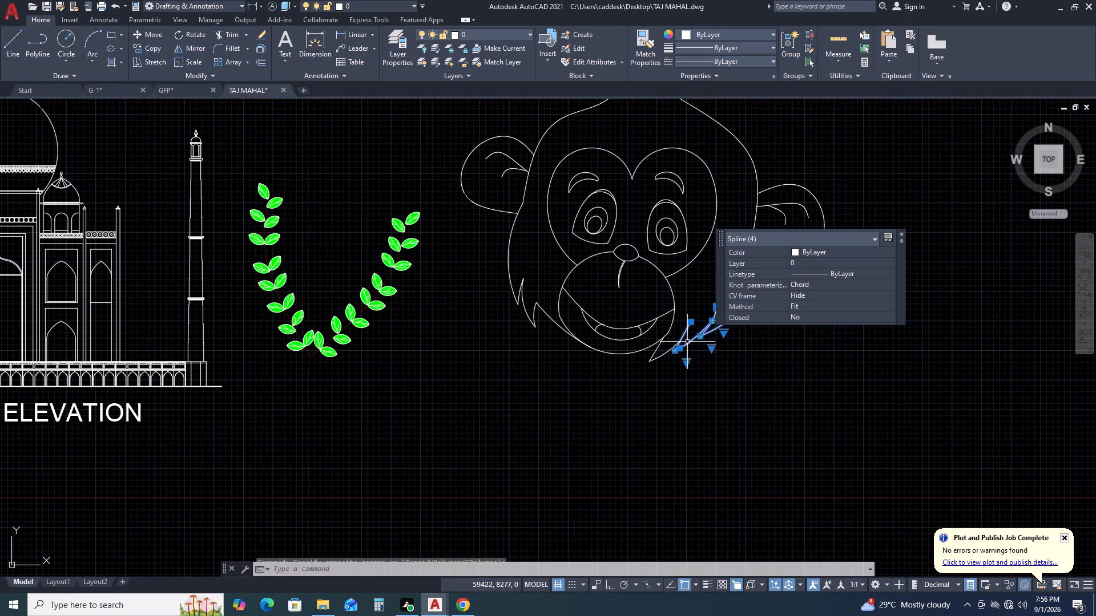
{"action": "left_click", "coordinate": [672, 355]}
{"action": "left_click", "coordinate": [654, 351]}
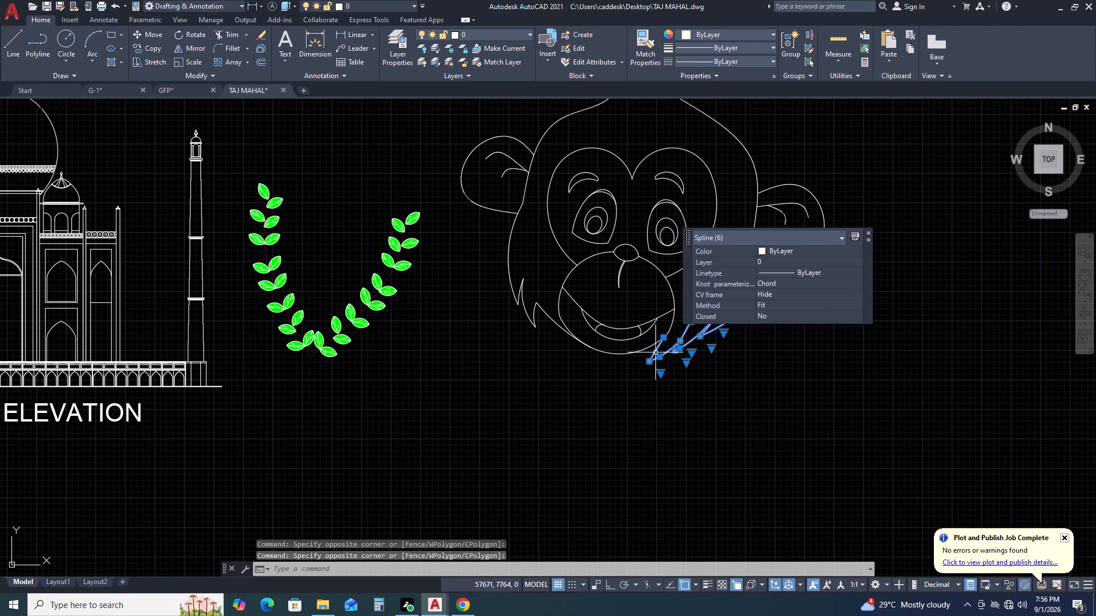
{"action": "middle_click_drag", "start_coordinate": [786, 360], "coordinate": [684, 428]}
{"action": "key", "text": "s"}
{"action": "key", "text": "c"}
{"action": "key", "text": "space"}
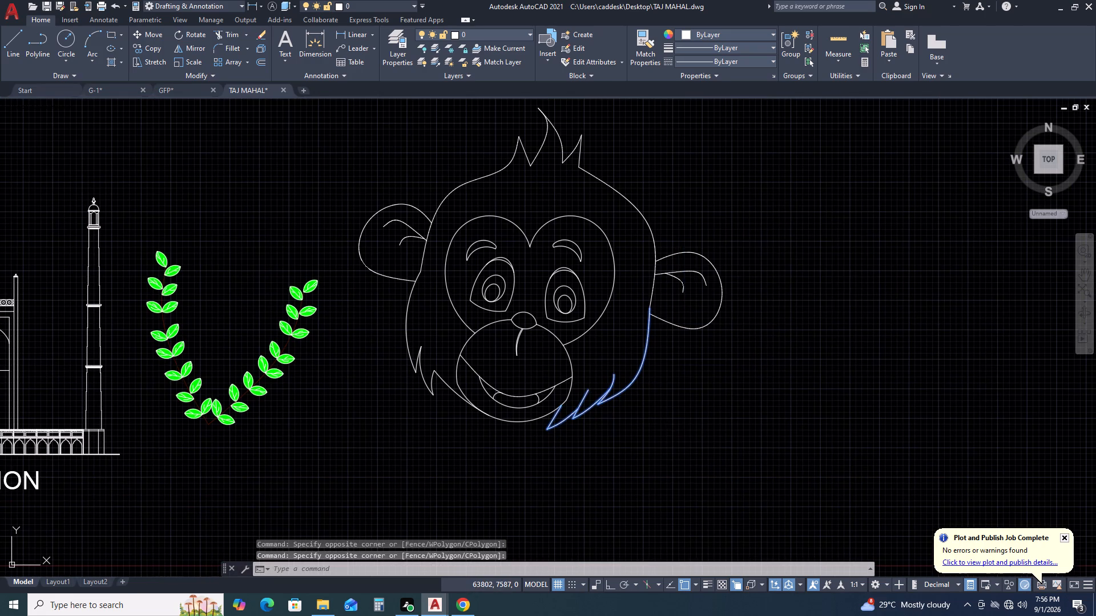
{"action": "scroll", "coordinate": [659, 312], "scroll_direction": "up", "scroll_amount": 3}
{"action": "left_click", "coordinate": [613, 297]}
{"action": "scroll", "coordinate": [611, 294], "scroll_direction": "down", "scroll_amount": 3}
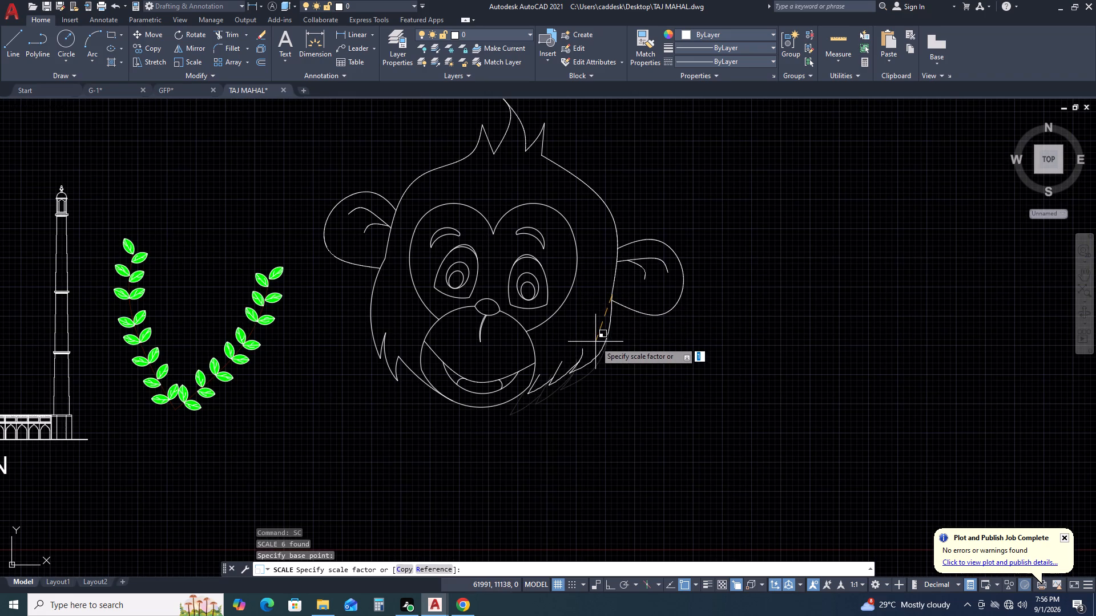
{"action": "left_click", "coordinate": [592, 343]}
Stretch the upper end of the lowest right fur-tuft spline inward onto the muzzle outline.
{"action": "scroll", "coordinate": [526, 402], "scroll_direction": "up", "scroll_amount": 2}
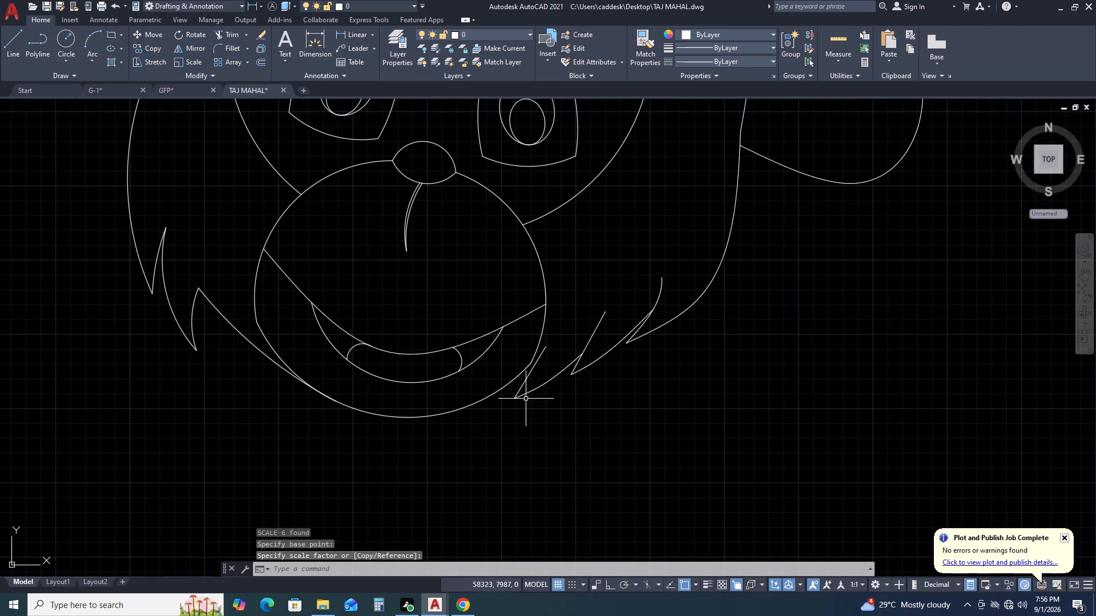
{"action": "scroll", "coordinate": [548, 354], "scroll_direction": "up", "scroll_amount": 2}
{"action": "left_click", "coordinate": [539, 341]}
{"action": "left_click", "coordinate": [539, 336]}
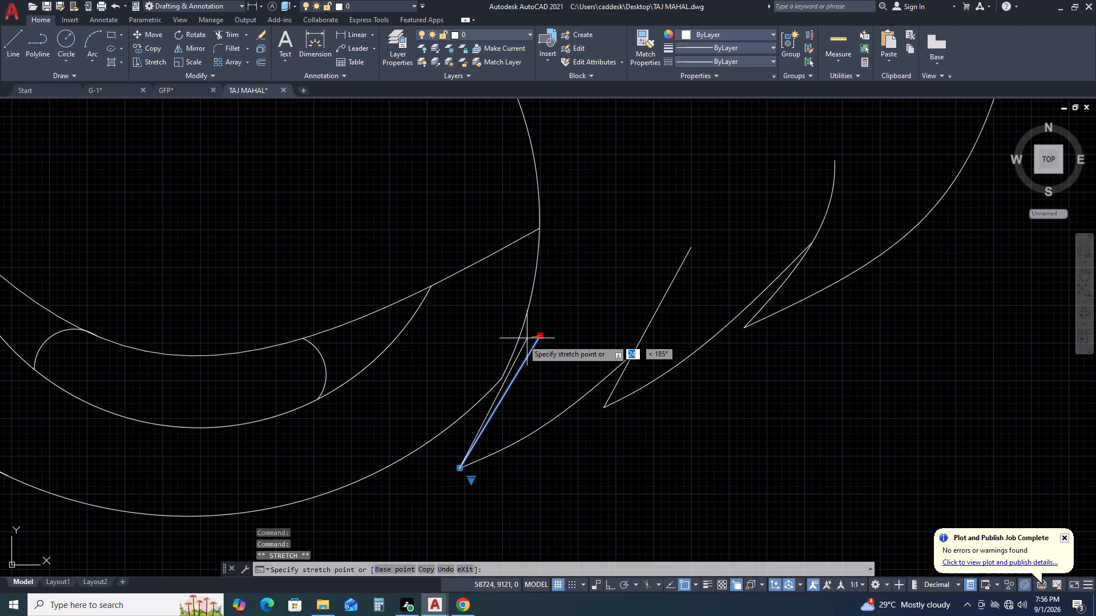
{"action": "left_click", "coordinate": [517, 341]}
{"action": "scroll", "coordinate": [530, 352], "scroll_direction": "down", "scroll_amount": 5}
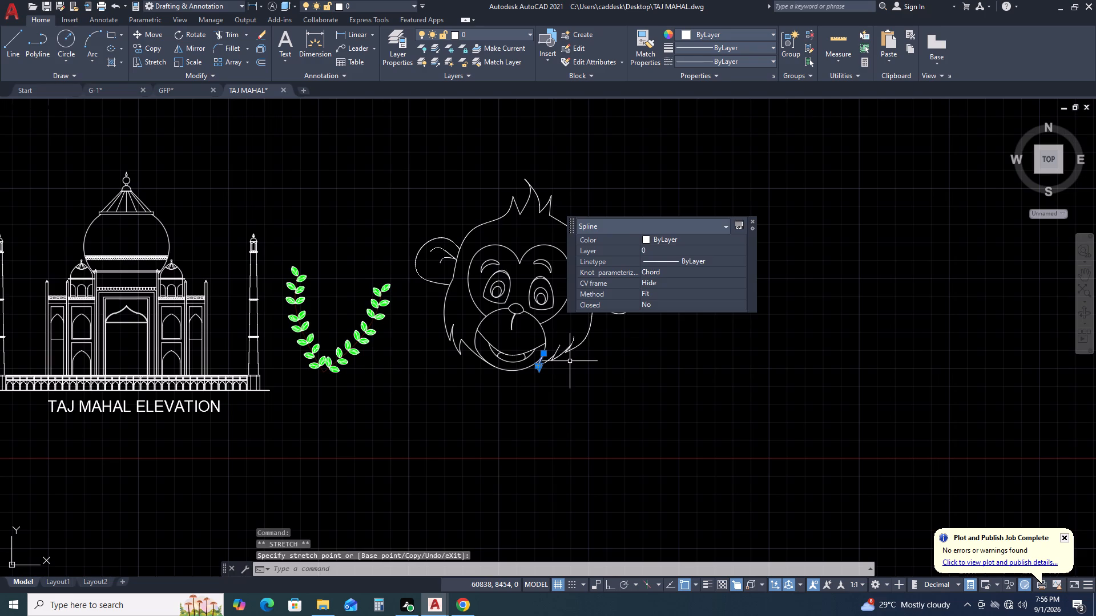
{"action": "key", "text": "Escape"}
Trim the part of the lowest right fur-tuft spline that lies inside the muzzle outline.
{"action": "scroll", "coordinate": [542, 362], "scroll_direction": "up", "scroll_amount": 8}
{"action": "middle_click_drag", "start_coordinate": [701, 248], "coordinate": [705, 264]}
{"action": "middle_click_drag", "start_coordinate": [705, 275], "coordinate": [705, 293]}
{"action": "type", "text": "TR"}
{"action": "key", "text": "space"}
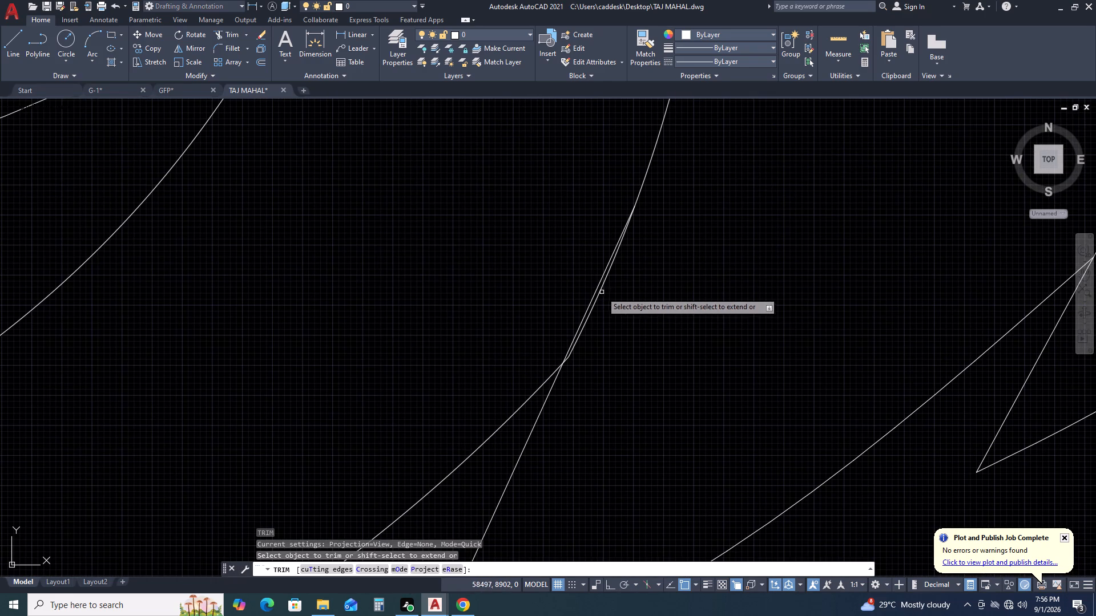
{"action": "left_click", "coordinate": [594, 292]}
{"action": "key", "text": "Escape"}
{"action": "scroll", "coordinate": [649, 245], "scroll_direction": "down", "scroll_amount": 4}
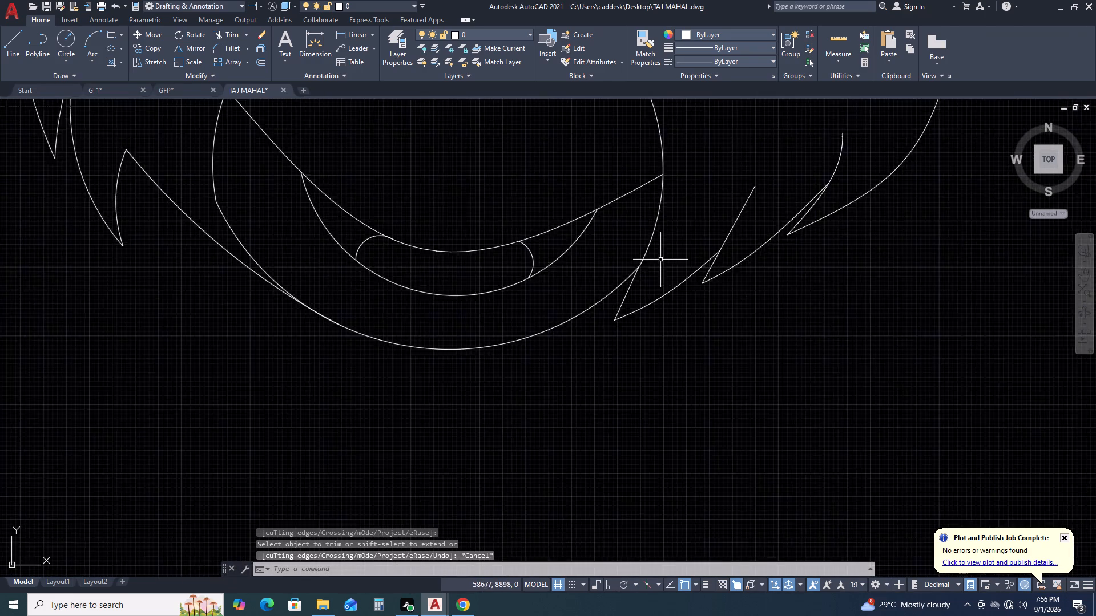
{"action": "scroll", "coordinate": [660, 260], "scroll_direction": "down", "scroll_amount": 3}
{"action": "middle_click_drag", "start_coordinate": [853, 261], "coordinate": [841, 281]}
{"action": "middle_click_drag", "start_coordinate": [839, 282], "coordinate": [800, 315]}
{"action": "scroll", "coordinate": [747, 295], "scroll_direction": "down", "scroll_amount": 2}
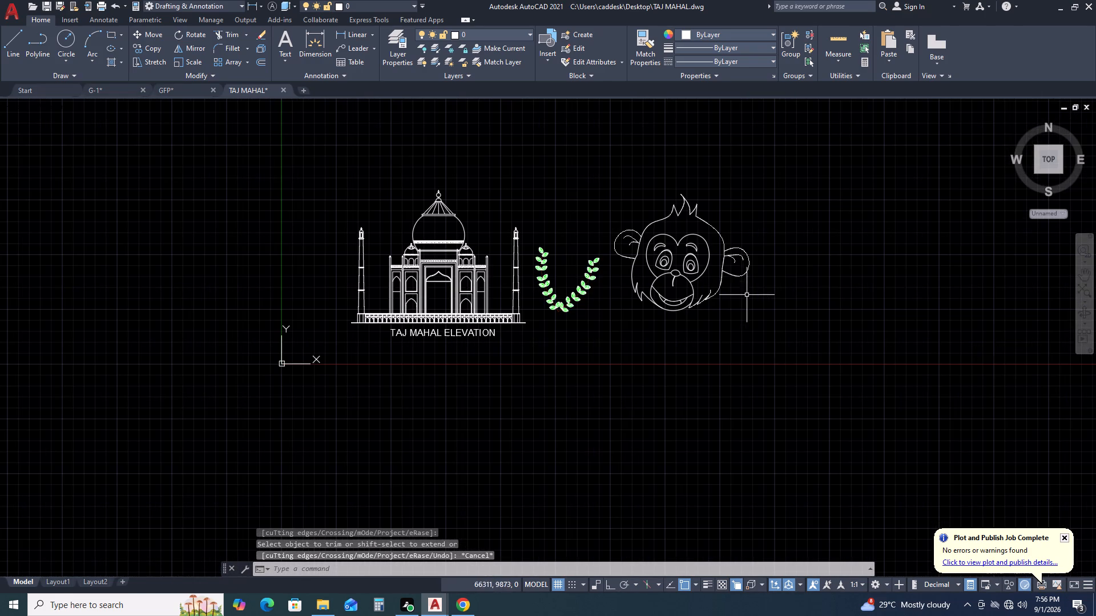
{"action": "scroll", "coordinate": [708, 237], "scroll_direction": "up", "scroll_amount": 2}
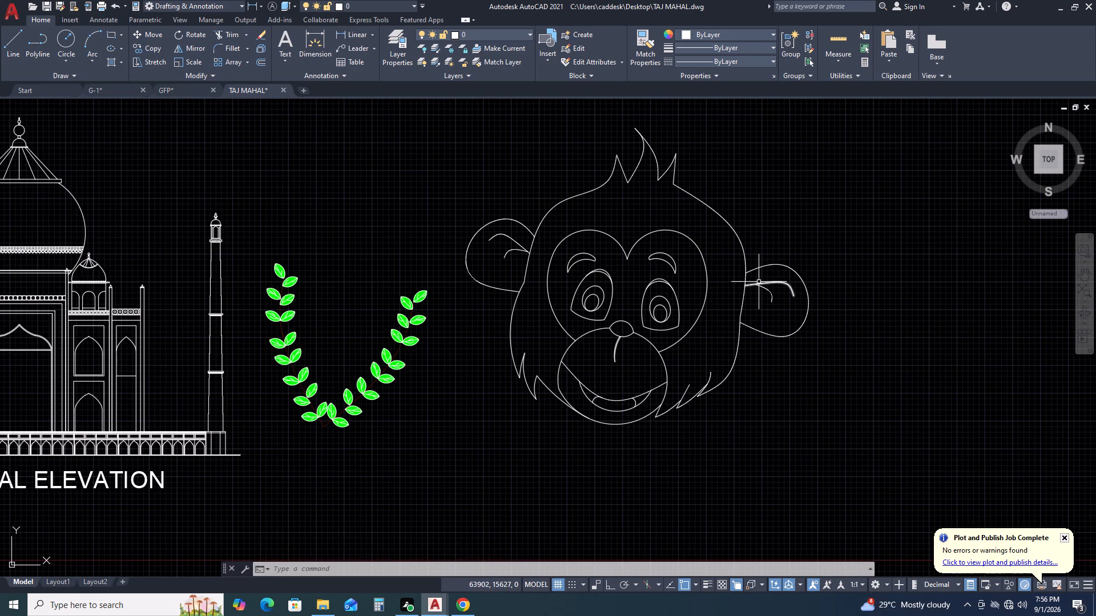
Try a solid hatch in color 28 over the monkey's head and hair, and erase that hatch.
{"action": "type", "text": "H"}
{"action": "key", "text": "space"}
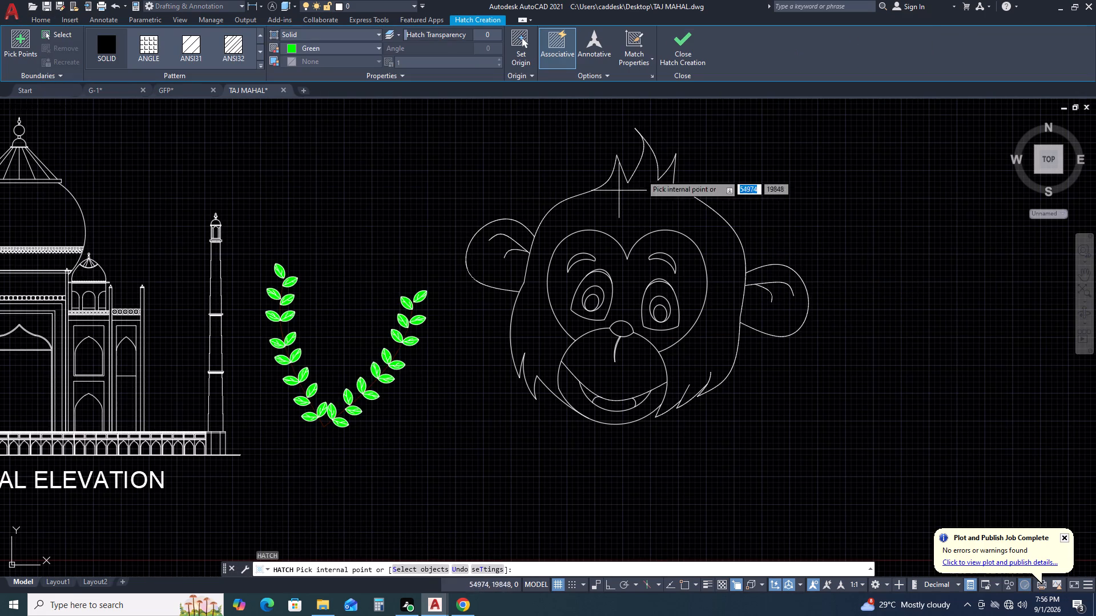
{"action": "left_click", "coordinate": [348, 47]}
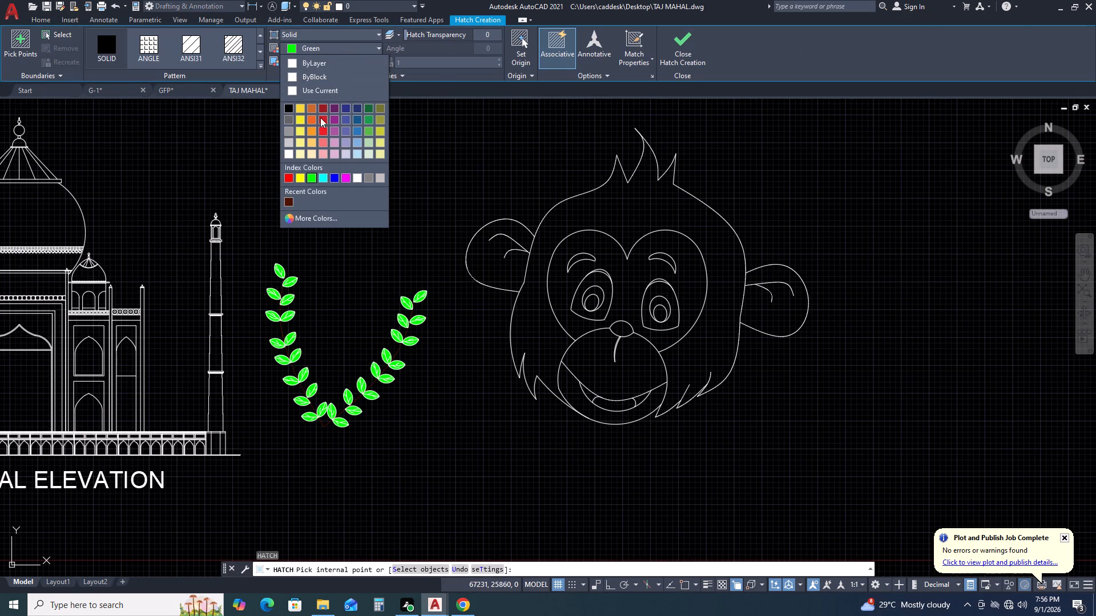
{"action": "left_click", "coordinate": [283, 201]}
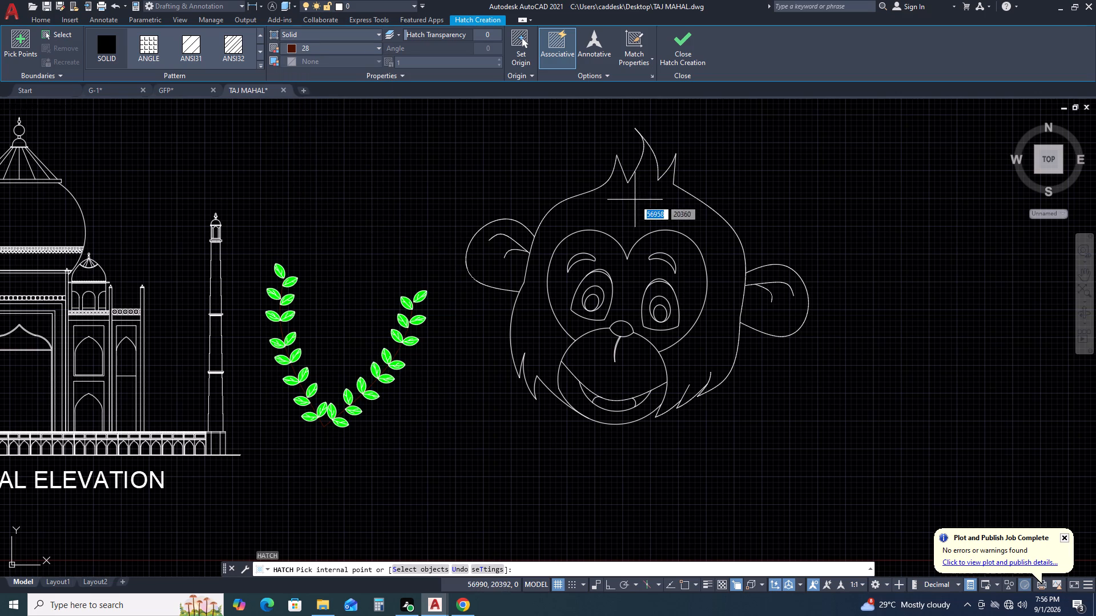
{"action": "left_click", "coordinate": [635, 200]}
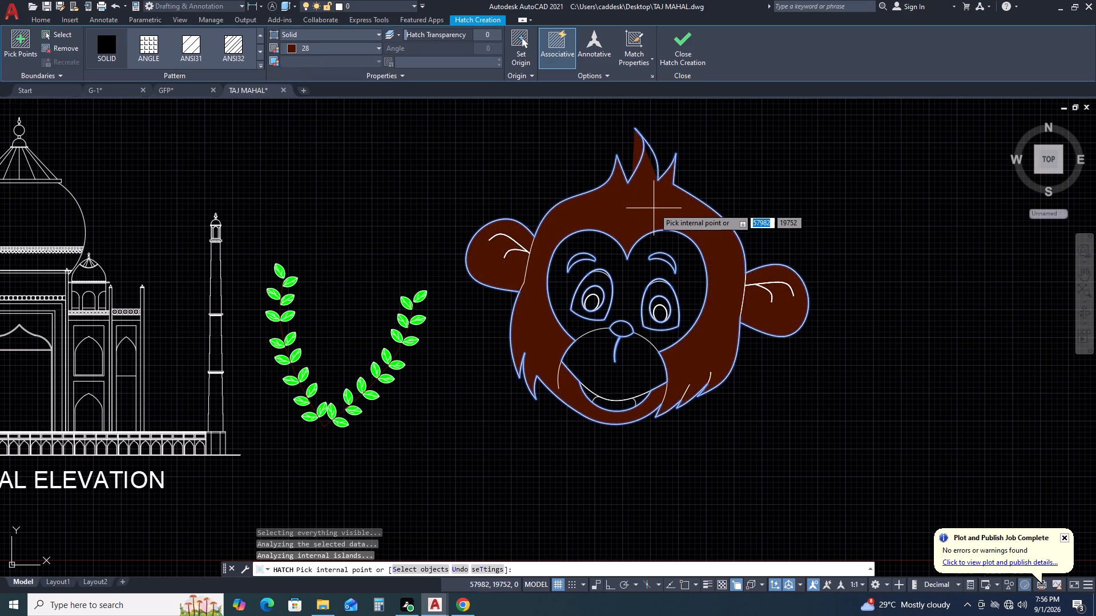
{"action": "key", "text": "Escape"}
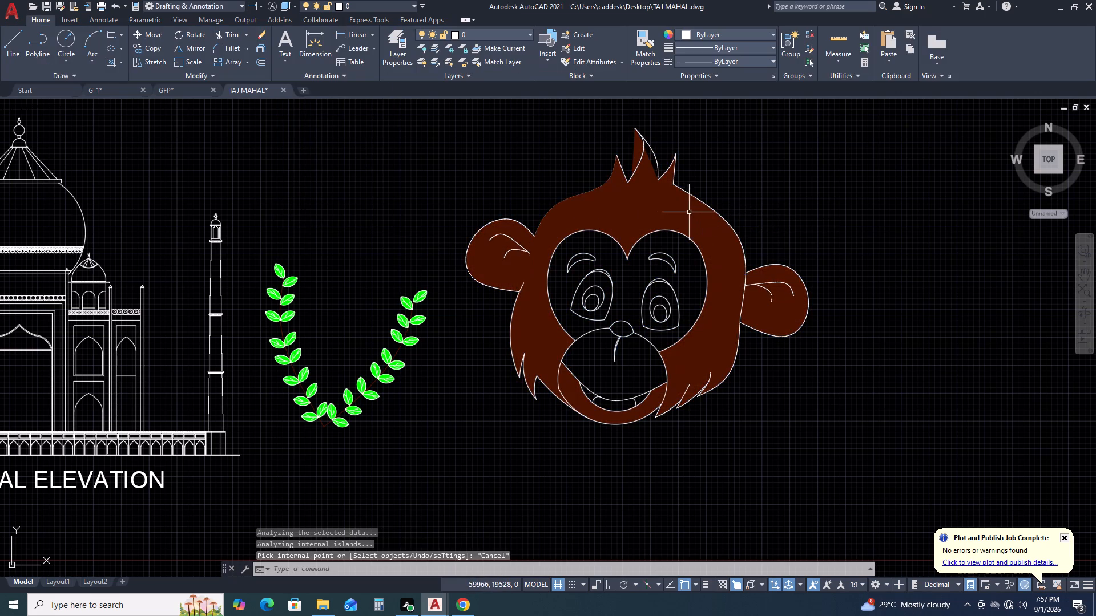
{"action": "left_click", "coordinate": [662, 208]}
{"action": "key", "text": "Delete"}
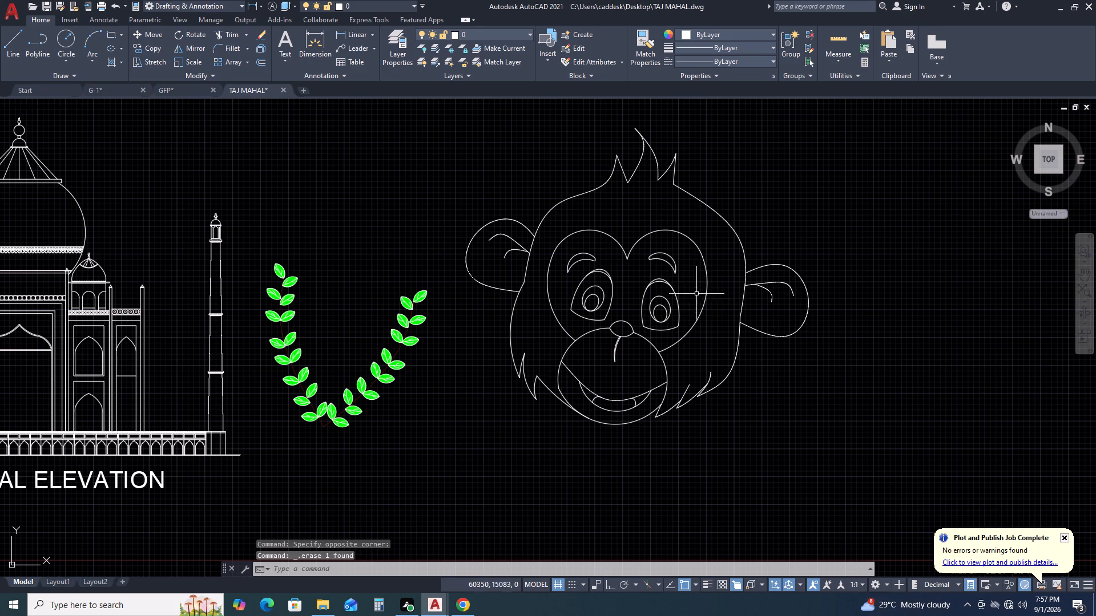
Start a solid hatch and set its color to index color 21.
{"action": "scroll", "coordinate": [745, 298], "scroll_direction": "up", "scroll_amount": 2}
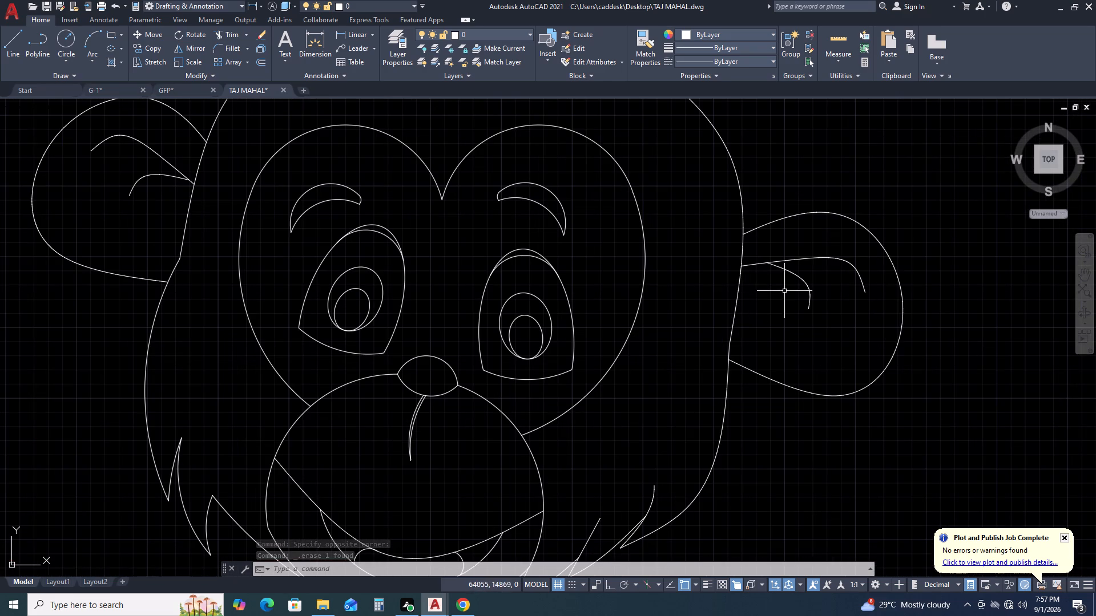
{"action": "scroll", "coordinate": [707, 257], "scroll_direction": "down", "scroll_amount": 2}
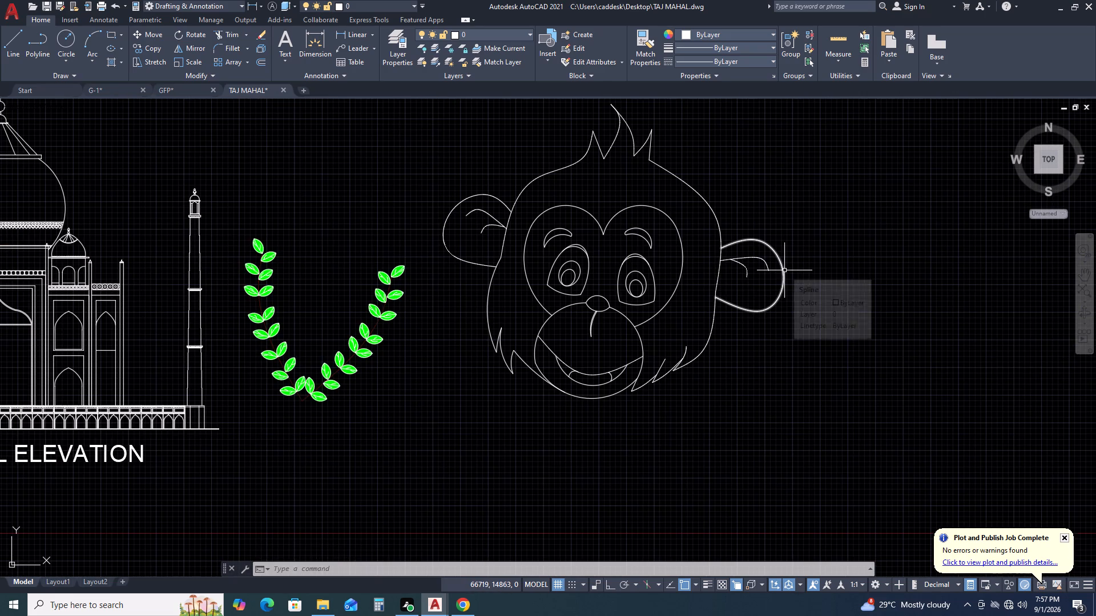
{"action": "key", "text": "g"}
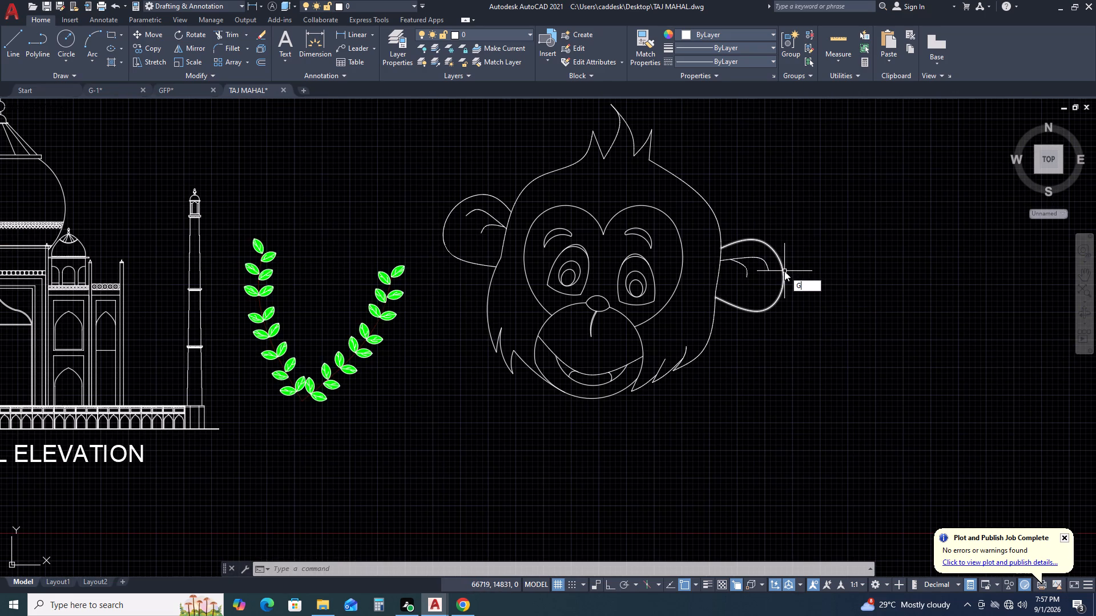
{"action": "key", "text": "Escape"}
{"action": "type", "text": "H"}
{"action": "key", "text": "space"}
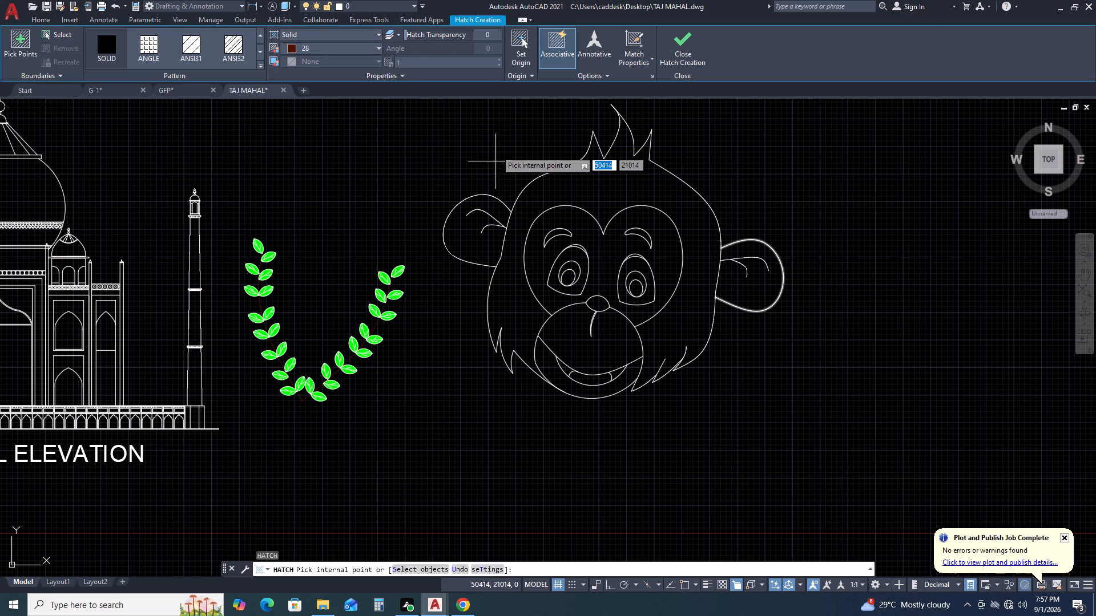
{"action": "left_click", "coordinate": [329, 55]}
{"action": "left_click", "coordinate": [329, 50]}
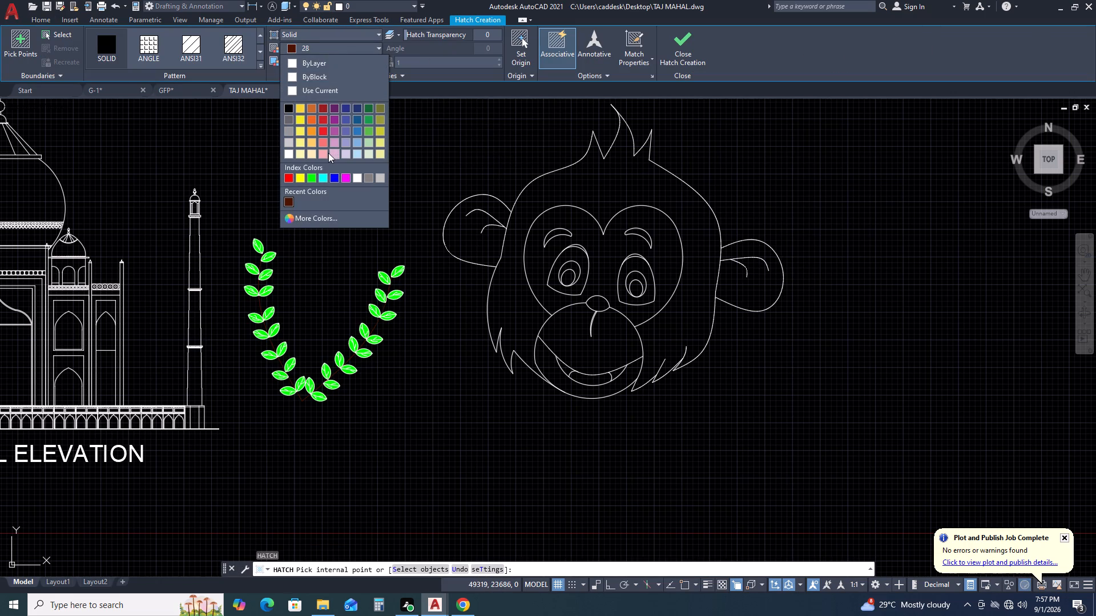
{"action": "left_click", "coordinate": [326, 216]}
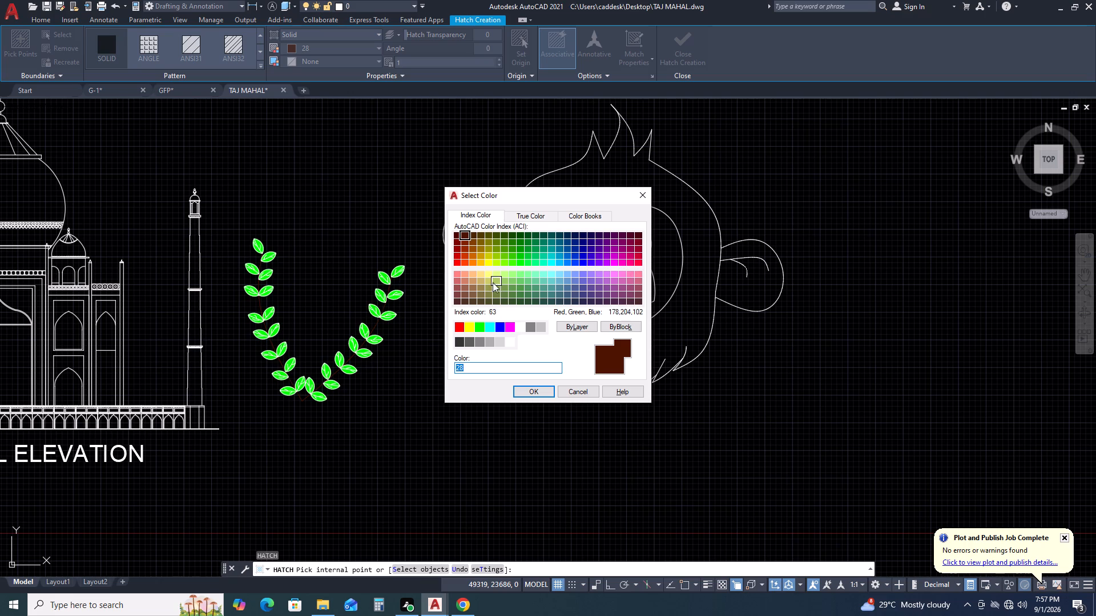
{"action": "left_click", "coordinate": [463, 274]}
{"action": "left_click", "coordinate": [538, 398]}
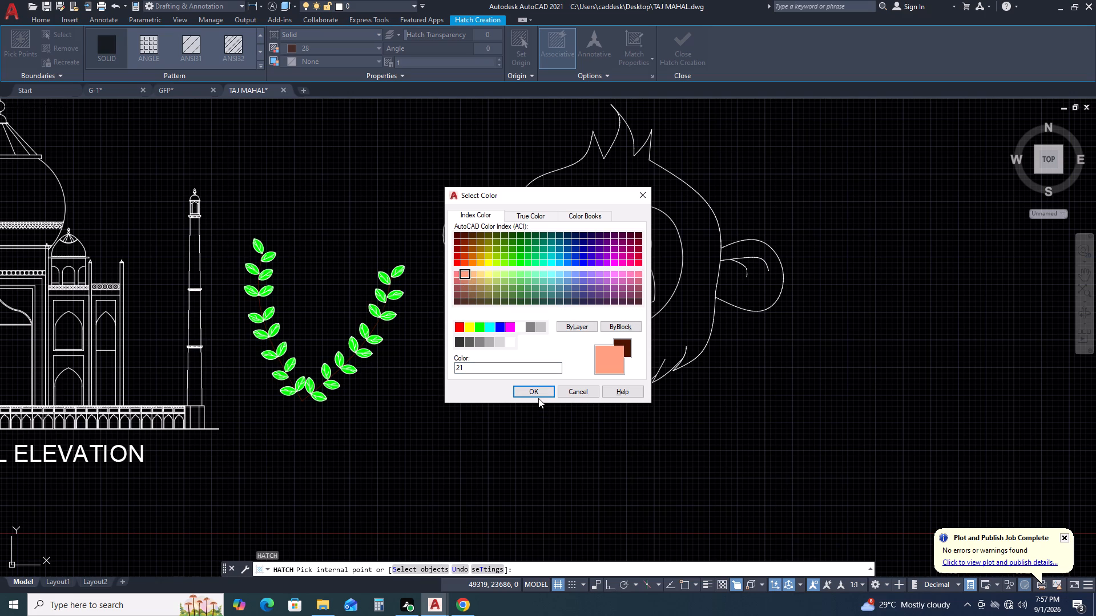
{"action": "left_click", "coordinate": [537, 391]}
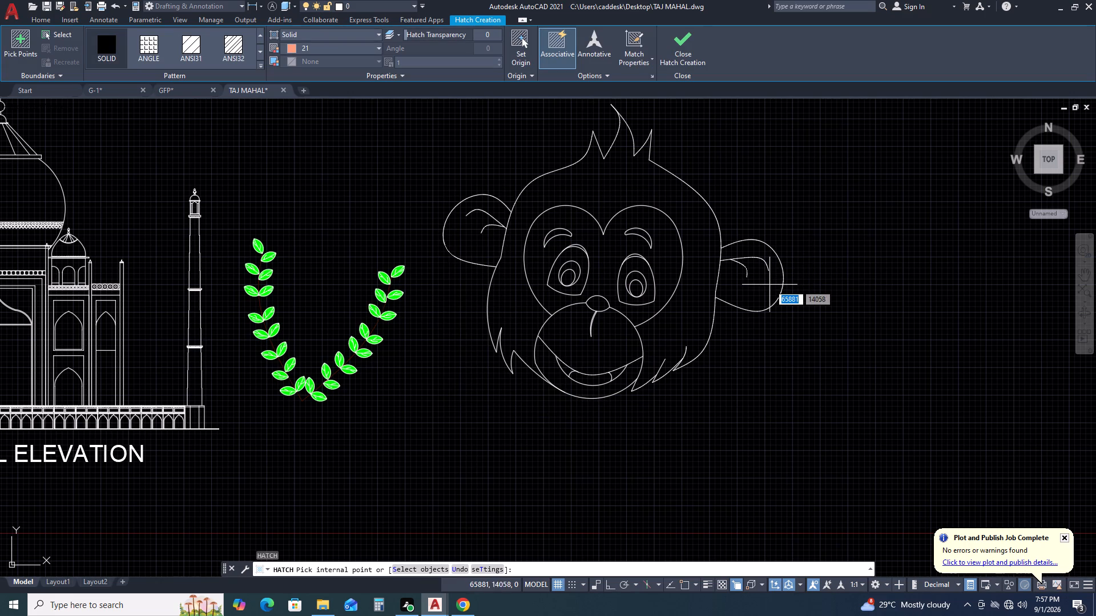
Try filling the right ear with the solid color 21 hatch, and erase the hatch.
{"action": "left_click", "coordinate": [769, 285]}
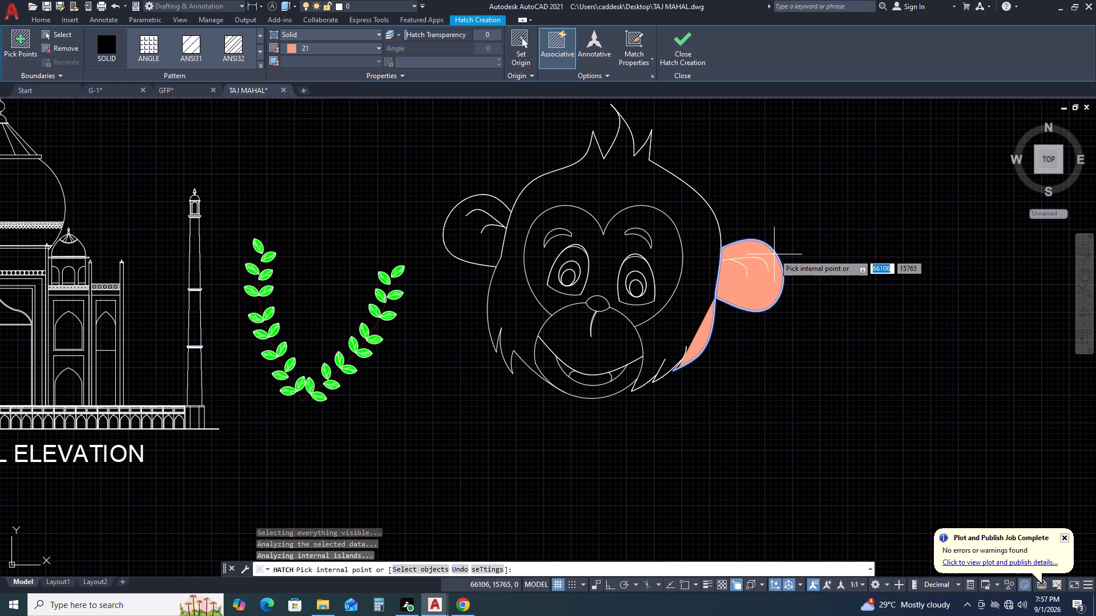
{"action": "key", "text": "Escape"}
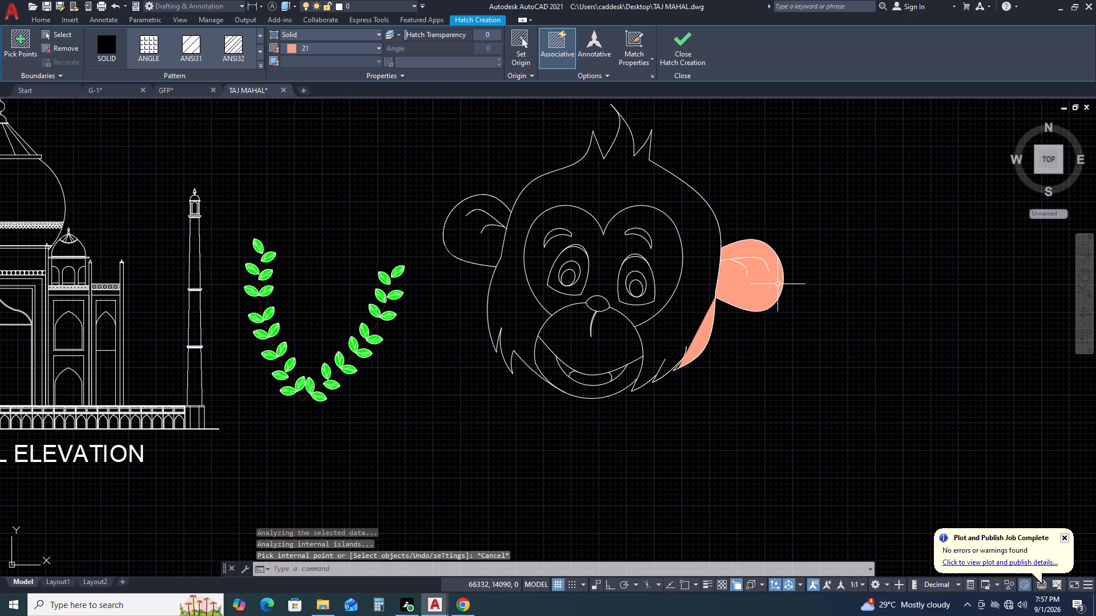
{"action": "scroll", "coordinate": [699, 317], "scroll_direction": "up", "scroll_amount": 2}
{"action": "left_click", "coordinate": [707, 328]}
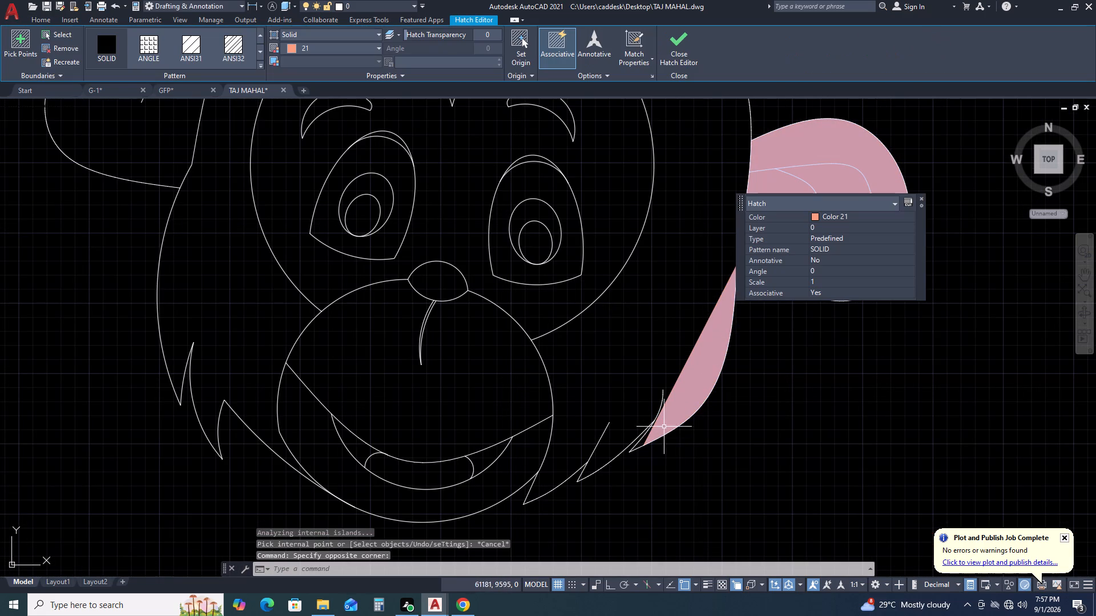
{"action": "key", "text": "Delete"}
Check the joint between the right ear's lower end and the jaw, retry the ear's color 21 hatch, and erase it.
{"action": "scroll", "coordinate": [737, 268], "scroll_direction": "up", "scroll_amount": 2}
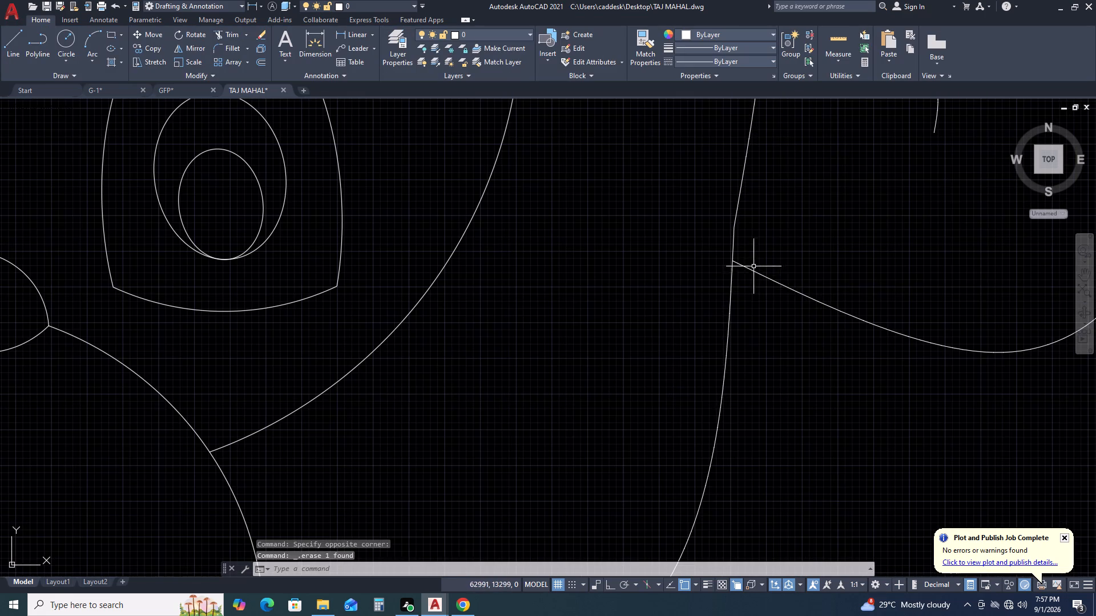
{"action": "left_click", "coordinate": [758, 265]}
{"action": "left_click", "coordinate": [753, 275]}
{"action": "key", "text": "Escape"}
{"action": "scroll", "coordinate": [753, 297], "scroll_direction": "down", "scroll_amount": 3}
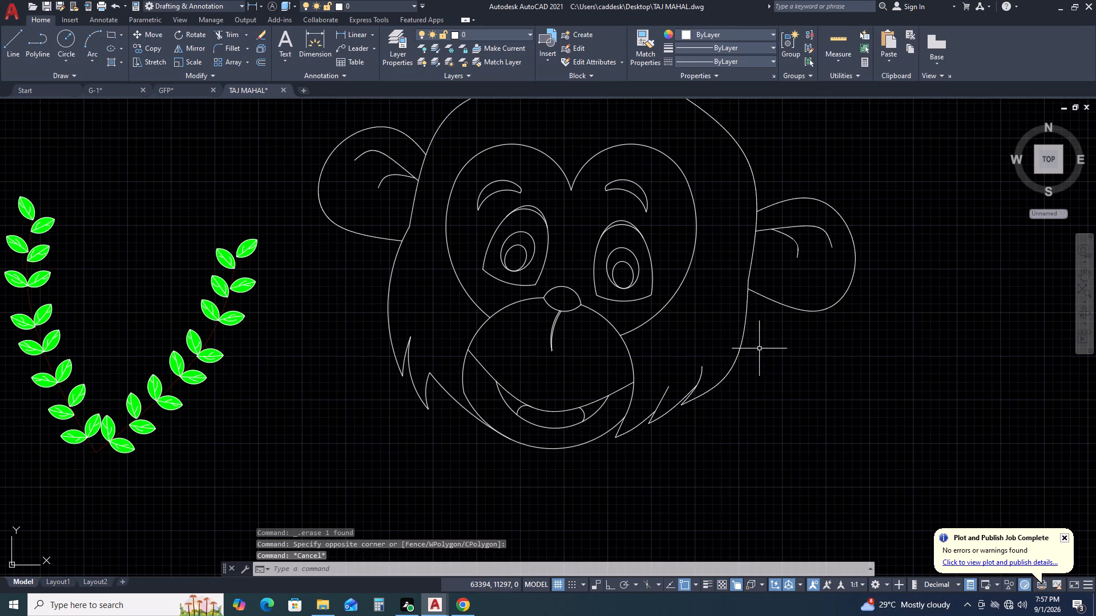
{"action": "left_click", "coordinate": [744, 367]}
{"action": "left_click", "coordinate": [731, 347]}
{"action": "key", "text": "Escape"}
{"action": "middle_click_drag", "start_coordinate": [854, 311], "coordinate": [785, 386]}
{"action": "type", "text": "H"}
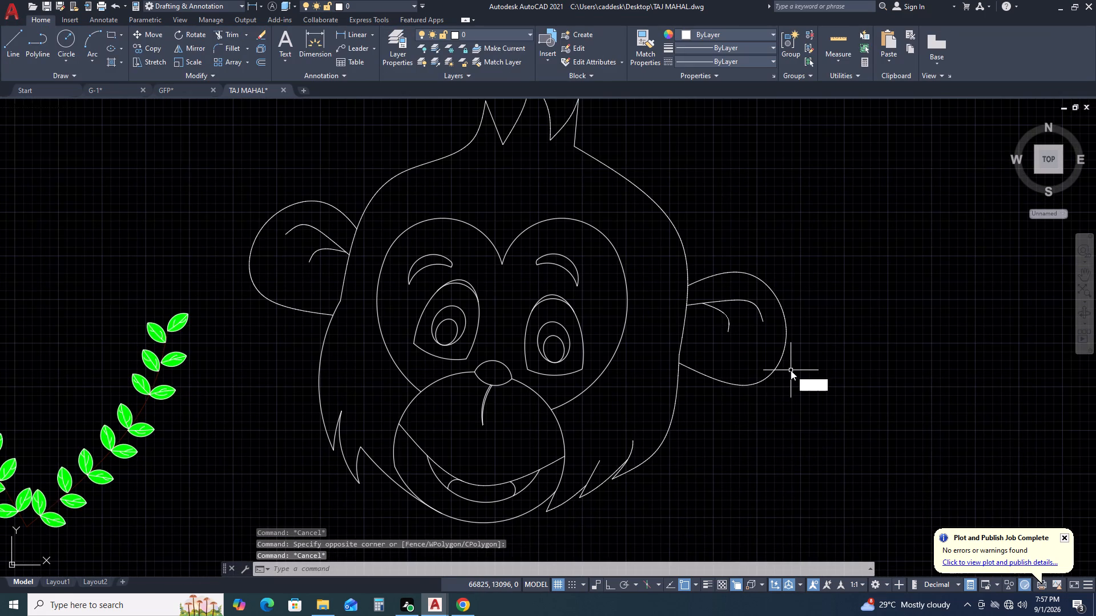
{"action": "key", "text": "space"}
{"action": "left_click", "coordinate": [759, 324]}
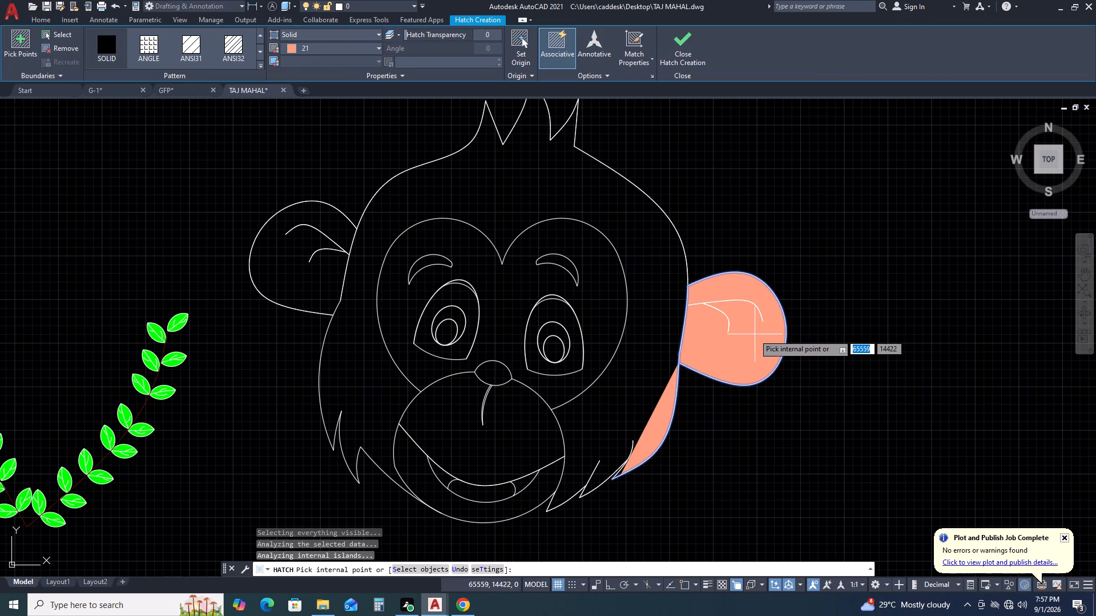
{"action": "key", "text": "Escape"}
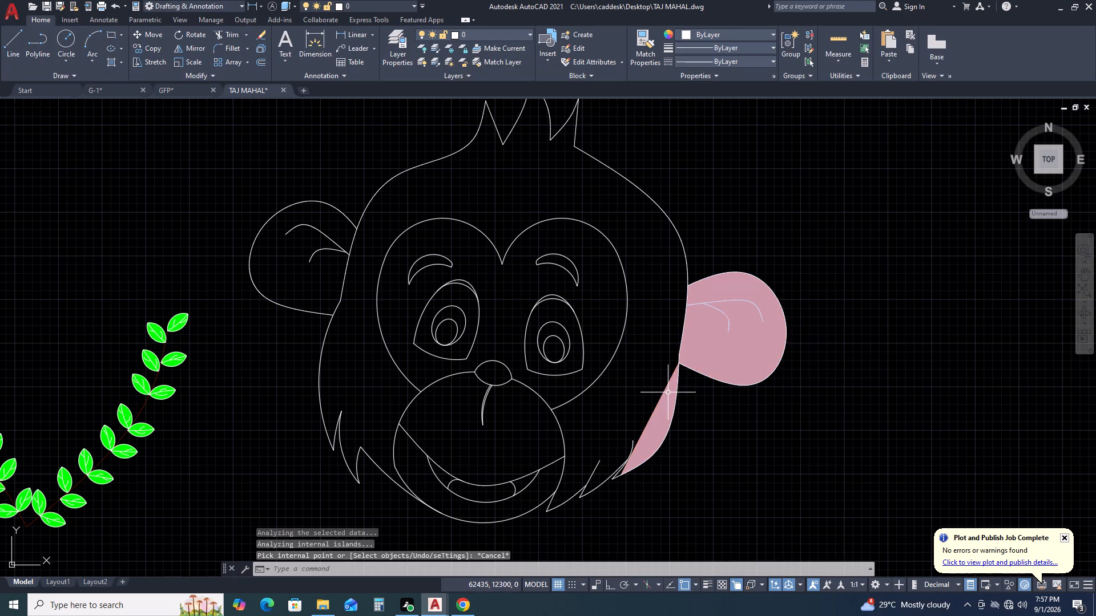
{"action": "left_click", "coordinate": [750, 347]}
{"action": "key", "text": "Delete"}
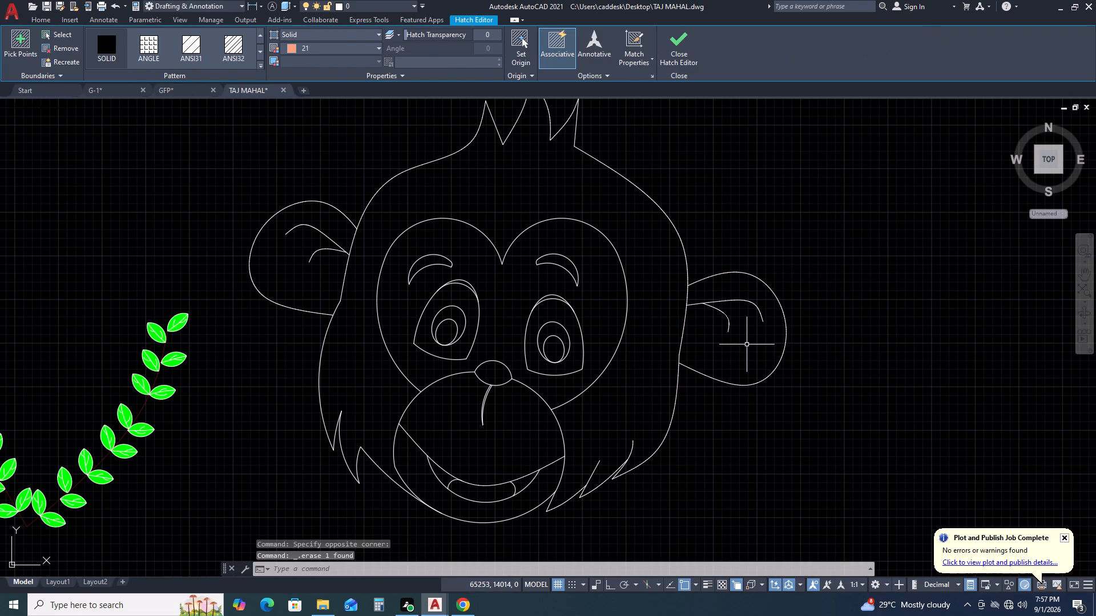
Draw a short helper line from the right ear's lower junction diagonally up into the head.
{"action": "key", "text": "l"}
{"action": "key", "text": "space"}
{"action": "scroll", "coordinate": [691, 369], "scroll_direction": "up", "scroll_amount": 2}
{"action": "left_click", "coordinate": [656, 357]}
{"action": "left_click", "coordinate": [632, 324]}
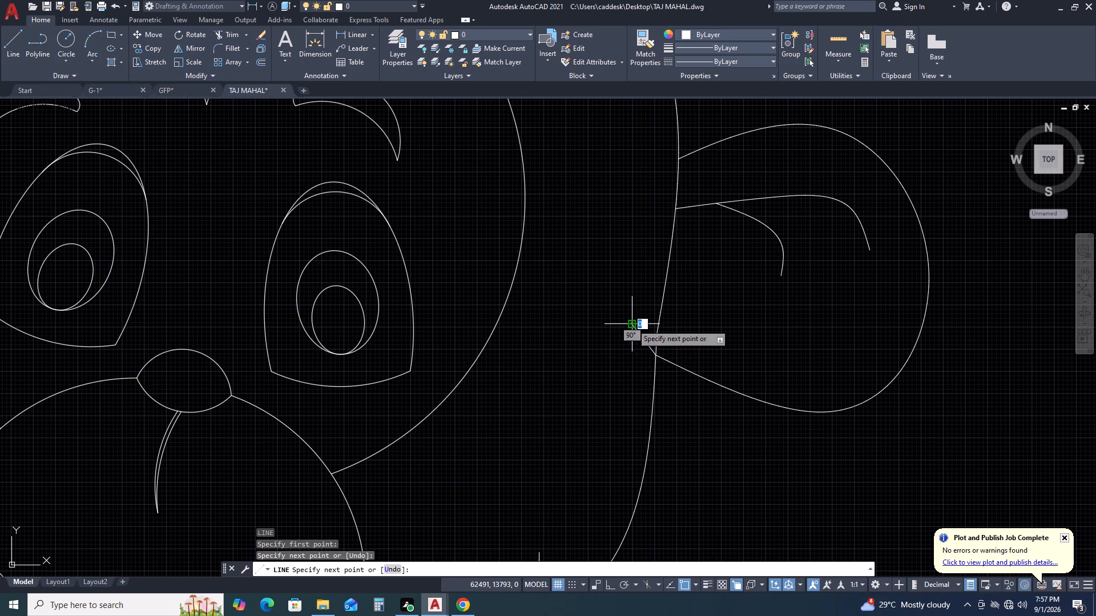
{"action": "key", "text": "Escape"}
Fill the right ear with the solid color 21 hatch.
{"action": "key", "text": "h"}
{"action": "key", "text": "space"}
{"action": "left_click", "coordinate": [781, 311]}
{"action": "scroll", "coordinate": [788, 318], "scroll_direction": "down", "scroll_amount": 2}
{"action": "key", "text": "Escape"}
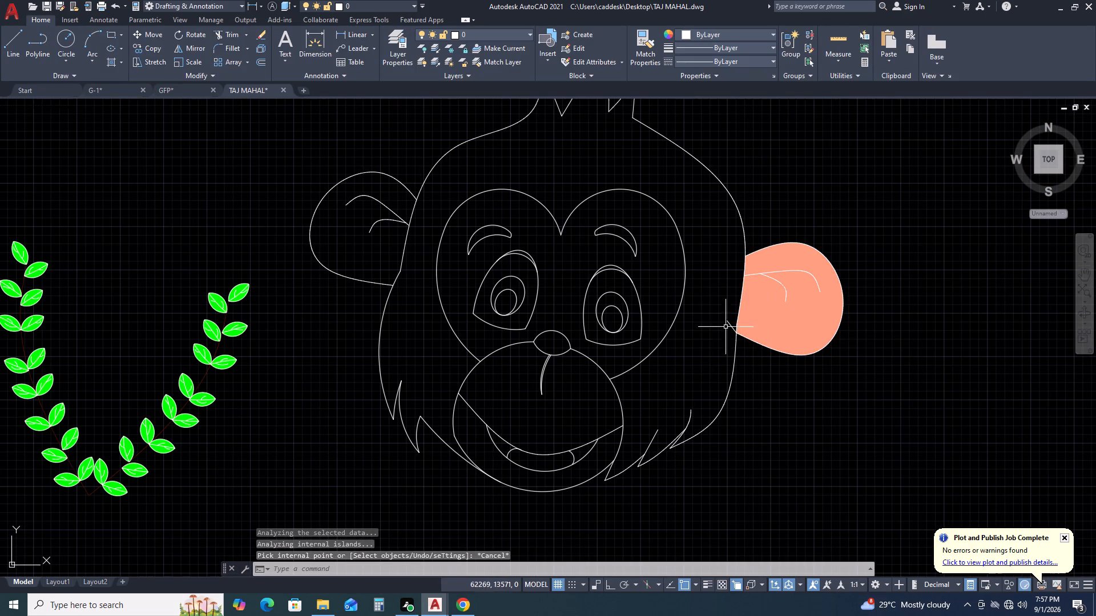
Erase the short helper line at the right ear's lower junction.
{"action": "scroll", "coordinate": [750, 314], "scroll_direction": "up", "scroll_amount": 3}
{"action": "left_click", "coordinate": [683, 318]}
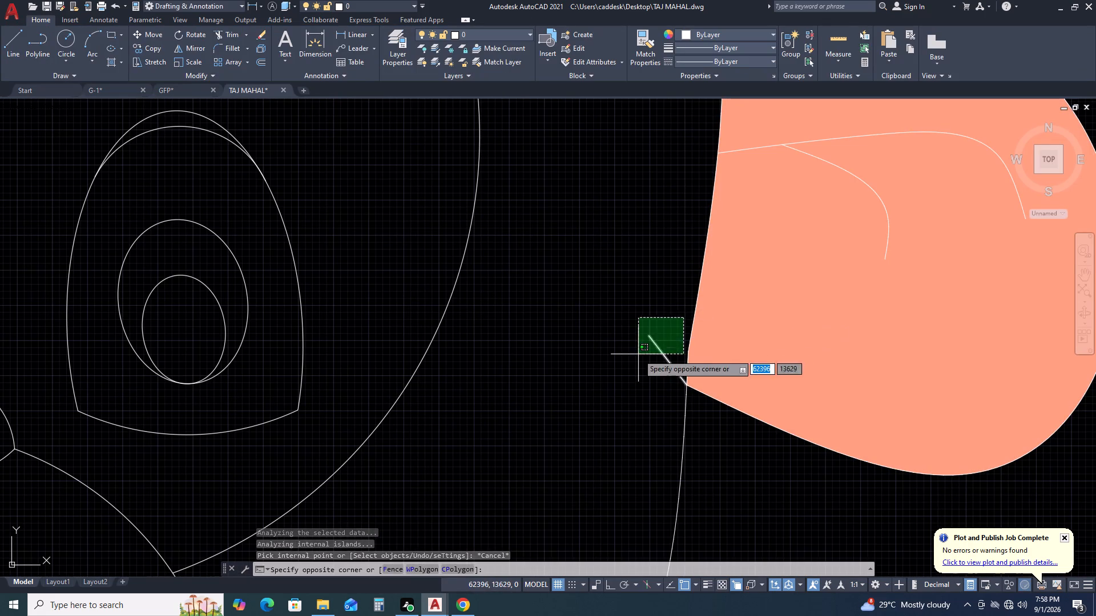
{"action": "left_click", "coordinate": [638, 354]}
{"action": "key", "text": "Delete"}
{"action": "scroll", "coordinate": [989, 291], "scroll_direction": "down", "scroll_amount": 2}
{"action": "scroll", "coordinate": [884, 262], "scroll_direction": "down", "scroll_amount": 2}
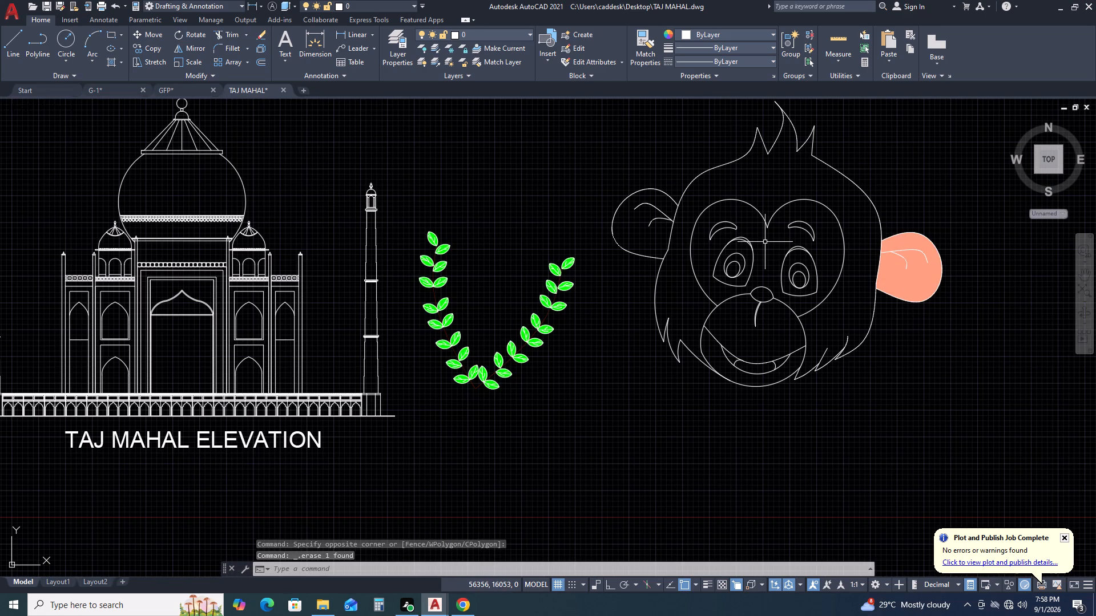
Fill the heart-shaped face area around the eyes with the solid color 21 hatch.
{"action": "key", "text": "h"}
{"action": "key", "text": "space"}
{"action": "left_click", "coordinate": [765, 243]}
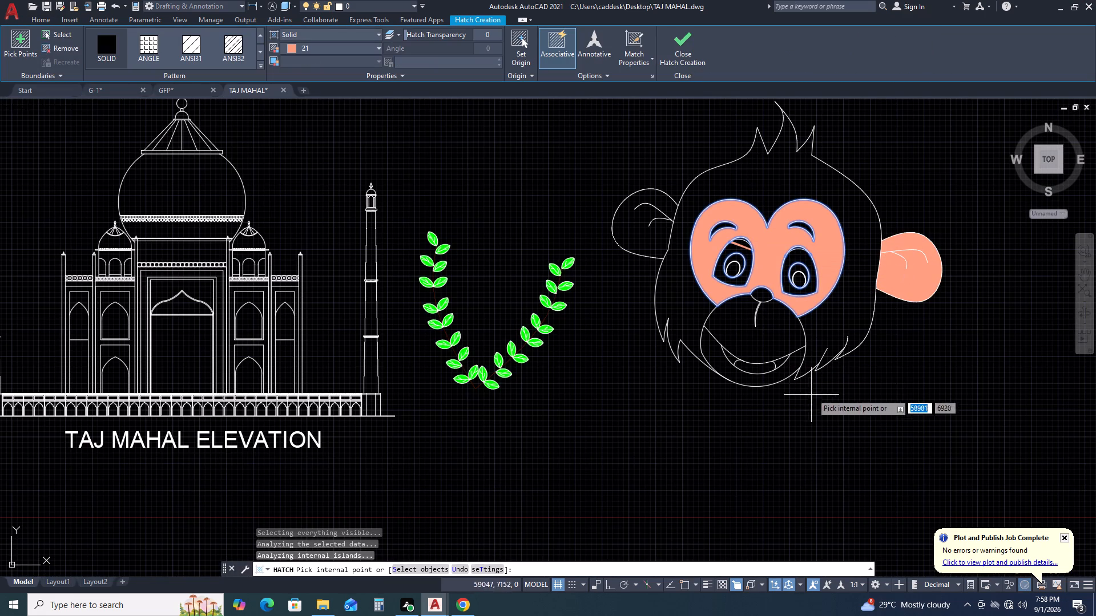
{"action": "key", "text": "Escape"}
Fill the muzzle above the mouth and the chin area below it with the solid color 21 hatch.
{"action": "key", "text": "space"}
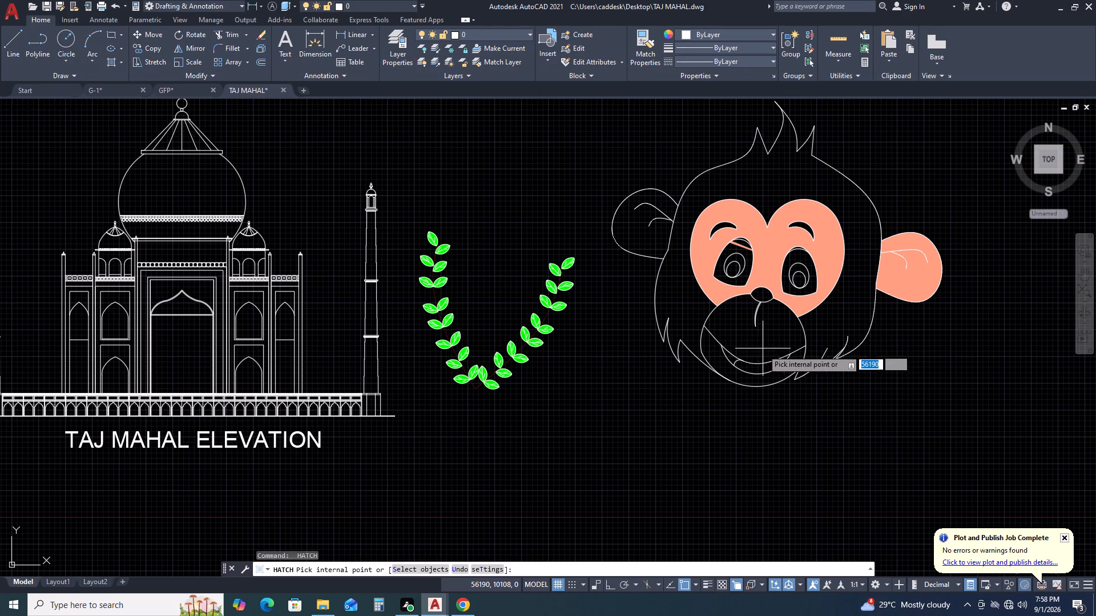
{"action": "left_click", "coordinate": [761, 338]}
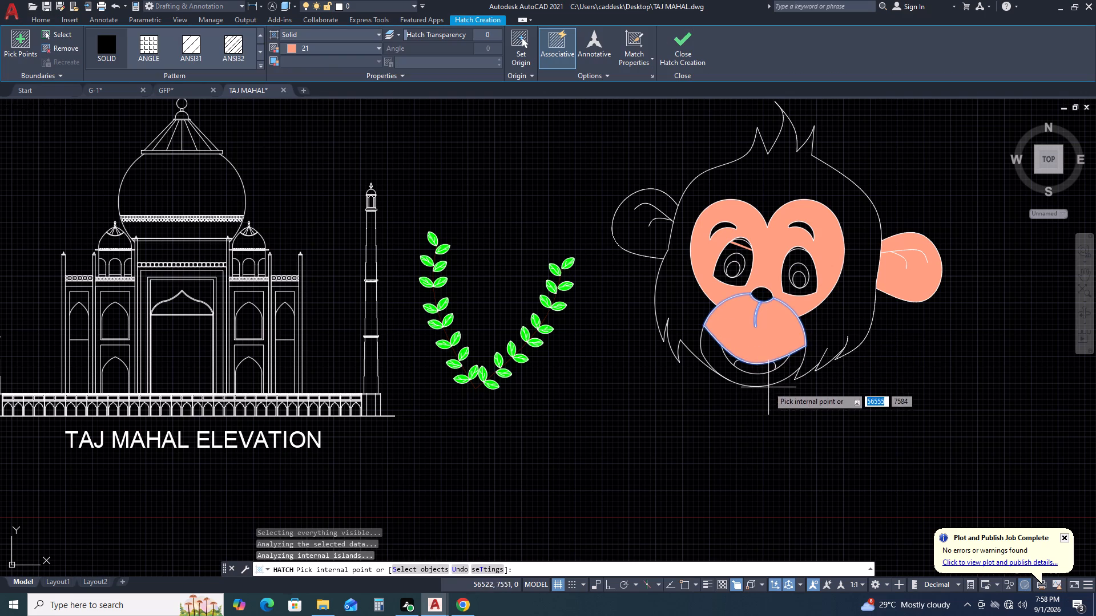
{"action": "scroll", "coordinate": [768, 386], "scroll_direction": "up", "scroll_amount": 1}
{"action": "left_click", "coordinate": [760, 376]}
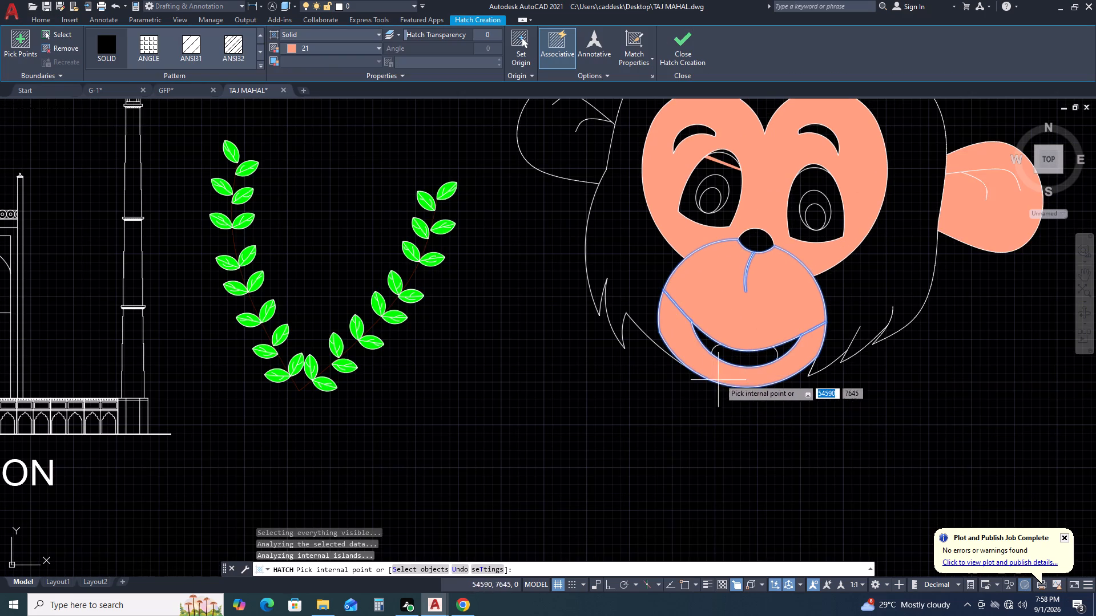
{"action": "key", "text": "Escape"}
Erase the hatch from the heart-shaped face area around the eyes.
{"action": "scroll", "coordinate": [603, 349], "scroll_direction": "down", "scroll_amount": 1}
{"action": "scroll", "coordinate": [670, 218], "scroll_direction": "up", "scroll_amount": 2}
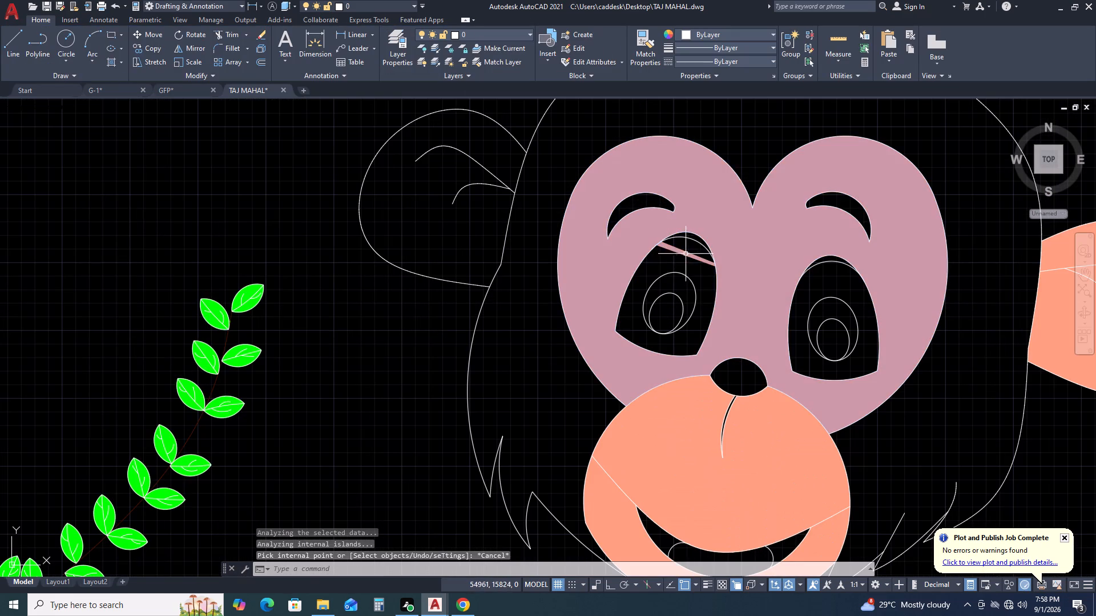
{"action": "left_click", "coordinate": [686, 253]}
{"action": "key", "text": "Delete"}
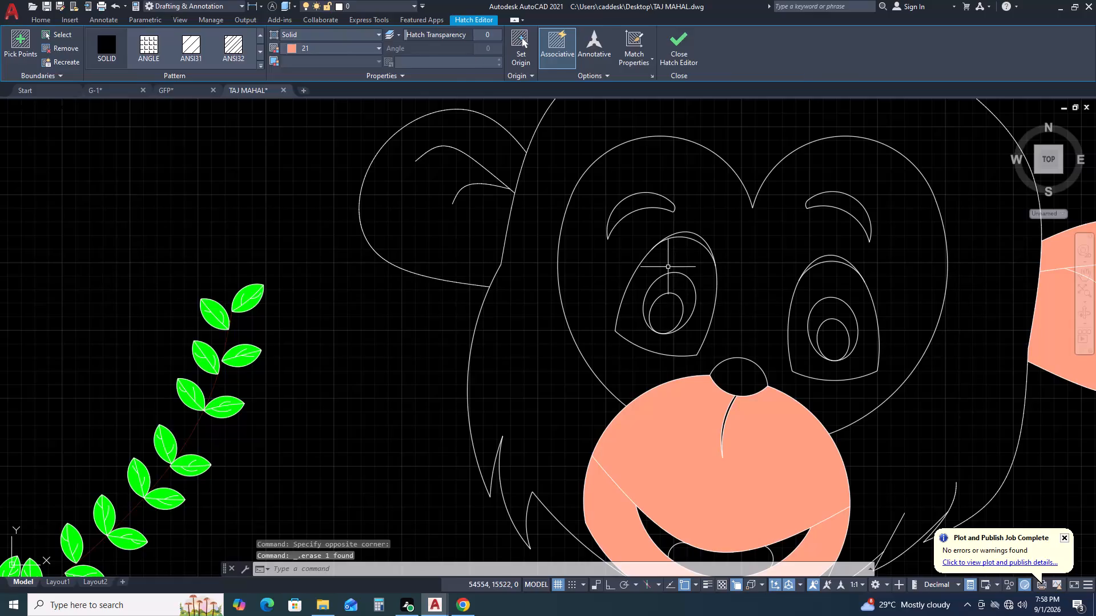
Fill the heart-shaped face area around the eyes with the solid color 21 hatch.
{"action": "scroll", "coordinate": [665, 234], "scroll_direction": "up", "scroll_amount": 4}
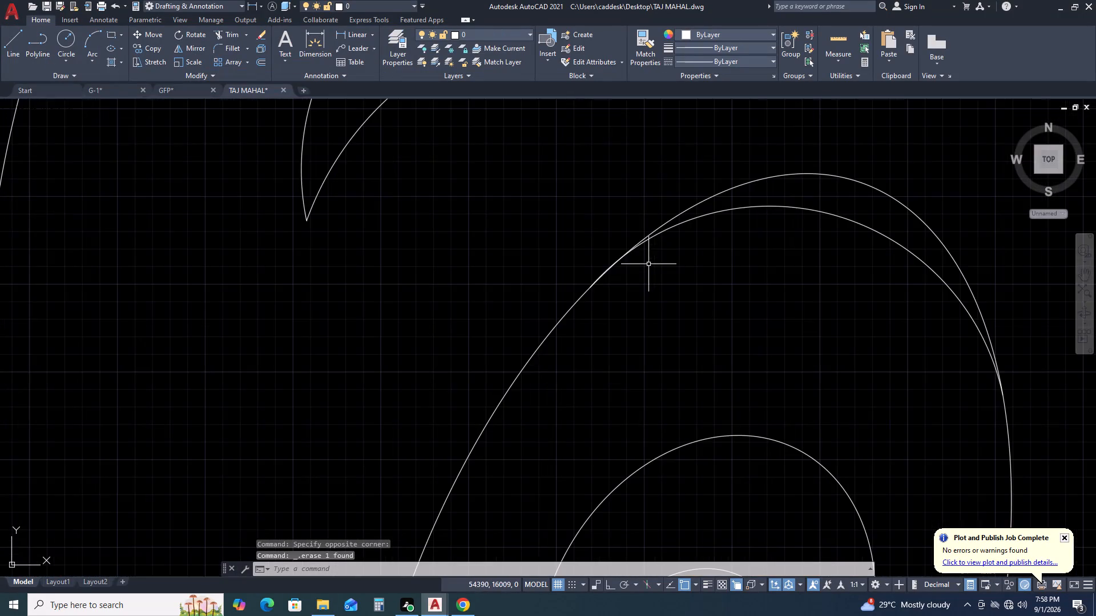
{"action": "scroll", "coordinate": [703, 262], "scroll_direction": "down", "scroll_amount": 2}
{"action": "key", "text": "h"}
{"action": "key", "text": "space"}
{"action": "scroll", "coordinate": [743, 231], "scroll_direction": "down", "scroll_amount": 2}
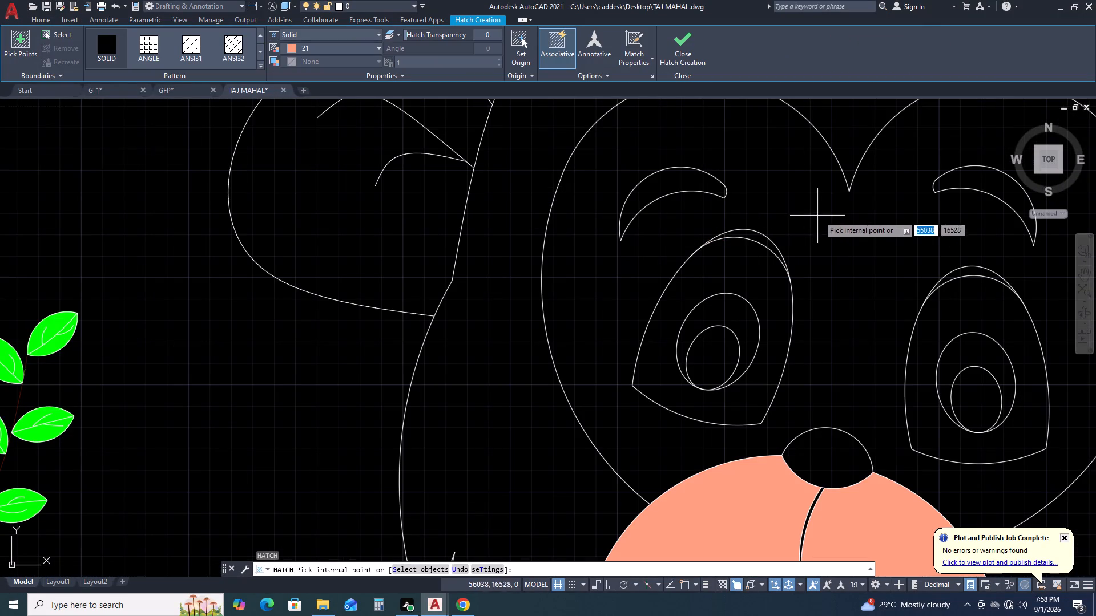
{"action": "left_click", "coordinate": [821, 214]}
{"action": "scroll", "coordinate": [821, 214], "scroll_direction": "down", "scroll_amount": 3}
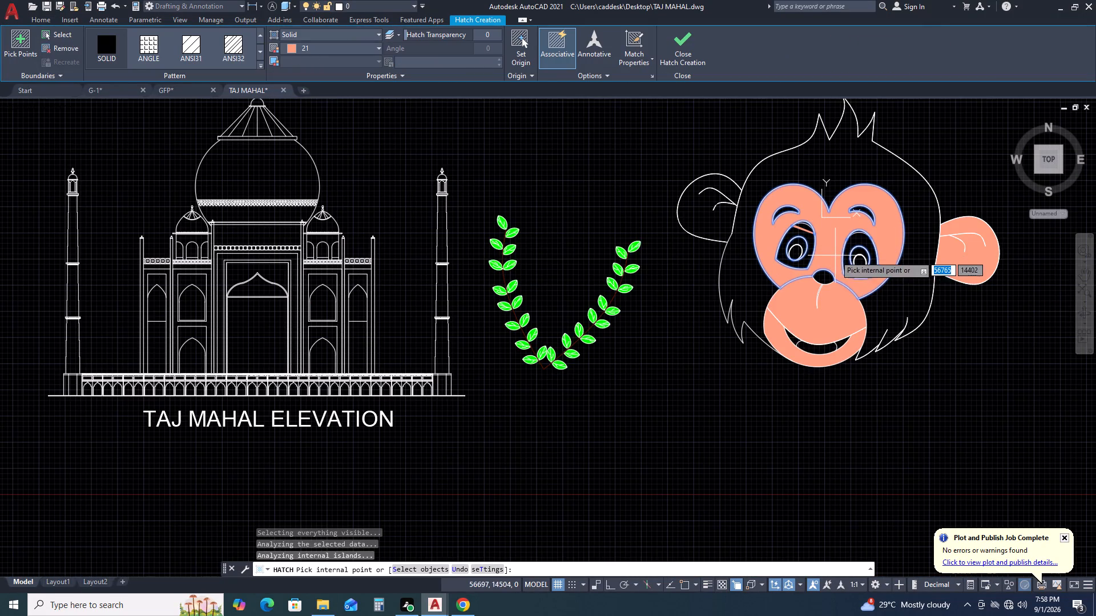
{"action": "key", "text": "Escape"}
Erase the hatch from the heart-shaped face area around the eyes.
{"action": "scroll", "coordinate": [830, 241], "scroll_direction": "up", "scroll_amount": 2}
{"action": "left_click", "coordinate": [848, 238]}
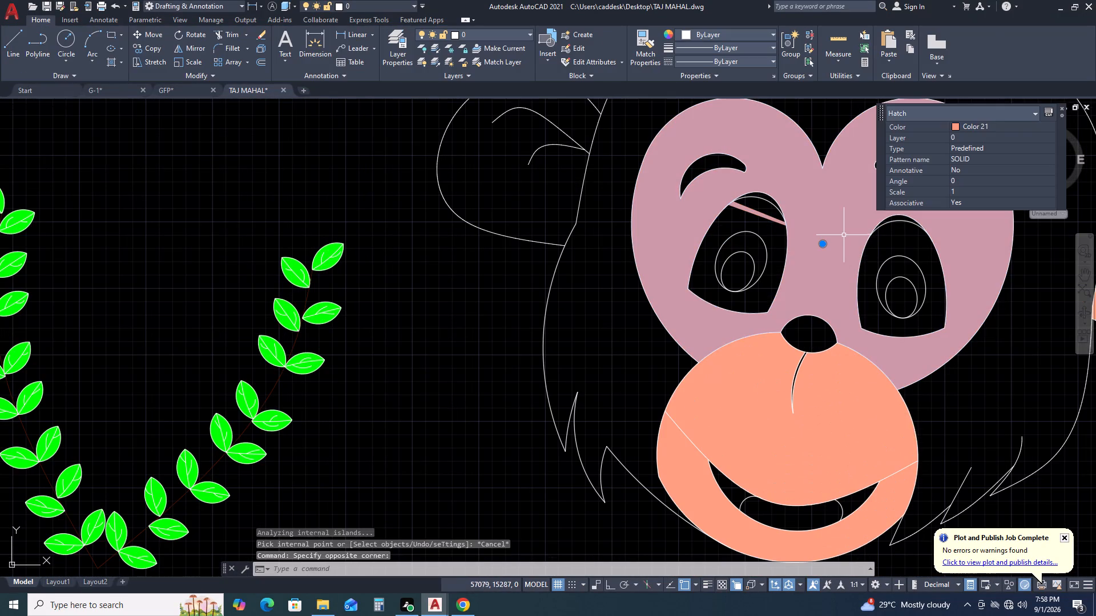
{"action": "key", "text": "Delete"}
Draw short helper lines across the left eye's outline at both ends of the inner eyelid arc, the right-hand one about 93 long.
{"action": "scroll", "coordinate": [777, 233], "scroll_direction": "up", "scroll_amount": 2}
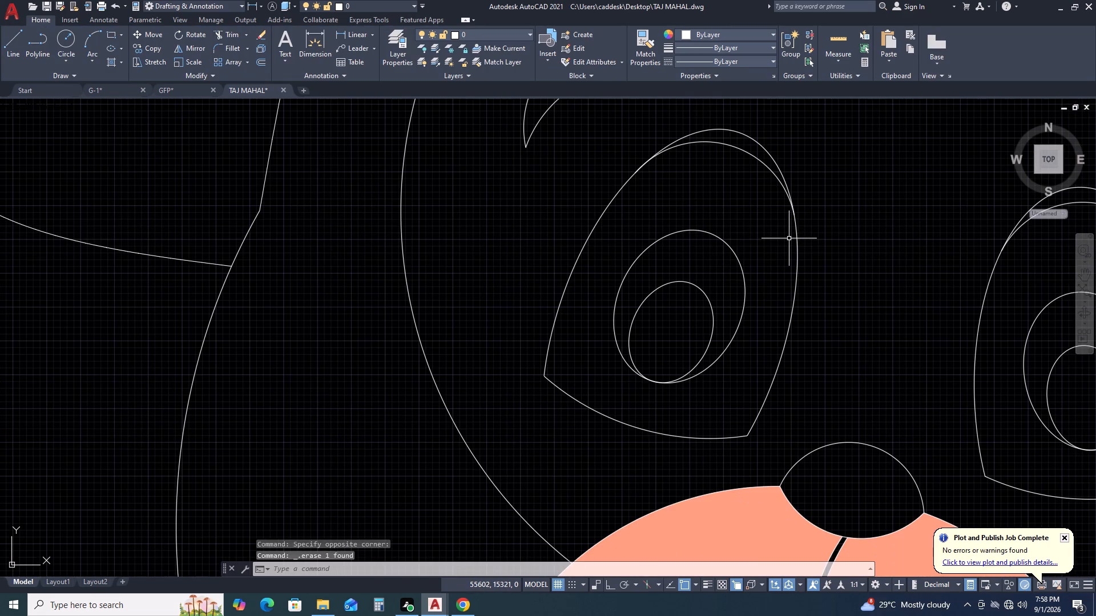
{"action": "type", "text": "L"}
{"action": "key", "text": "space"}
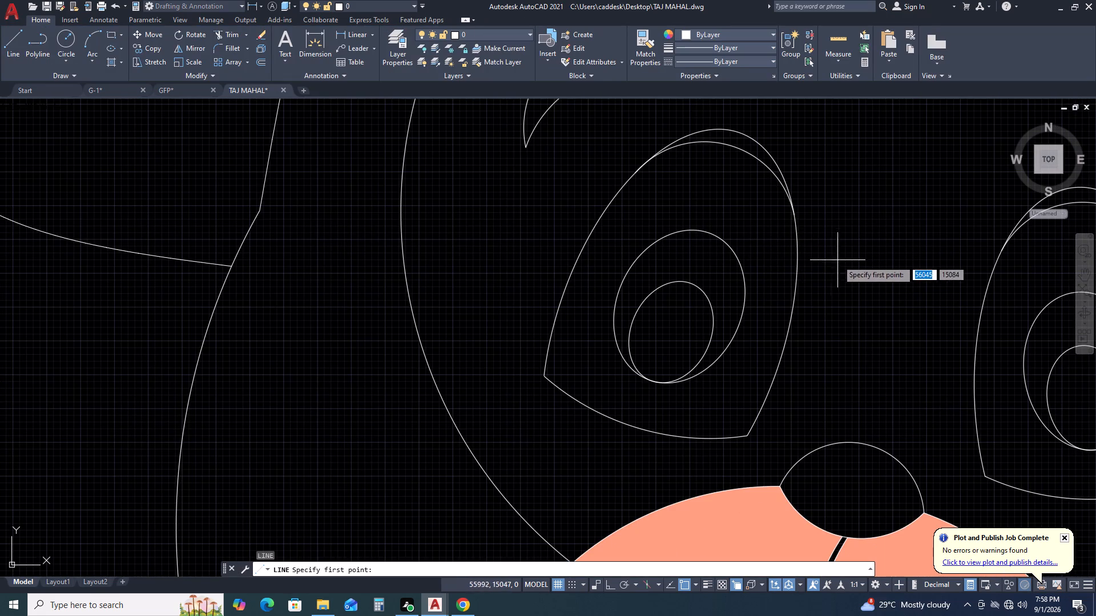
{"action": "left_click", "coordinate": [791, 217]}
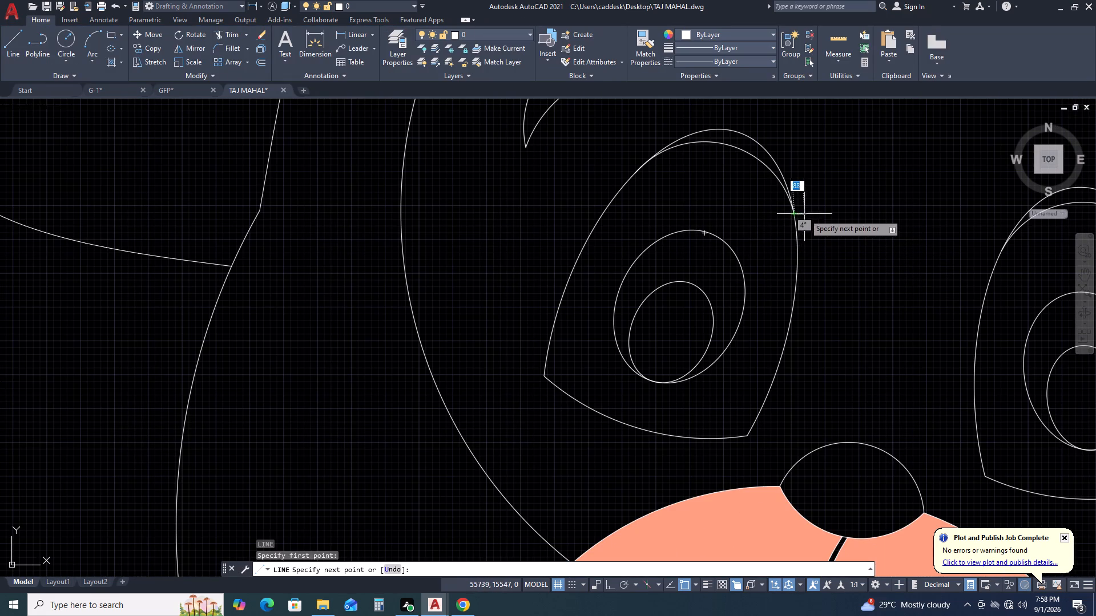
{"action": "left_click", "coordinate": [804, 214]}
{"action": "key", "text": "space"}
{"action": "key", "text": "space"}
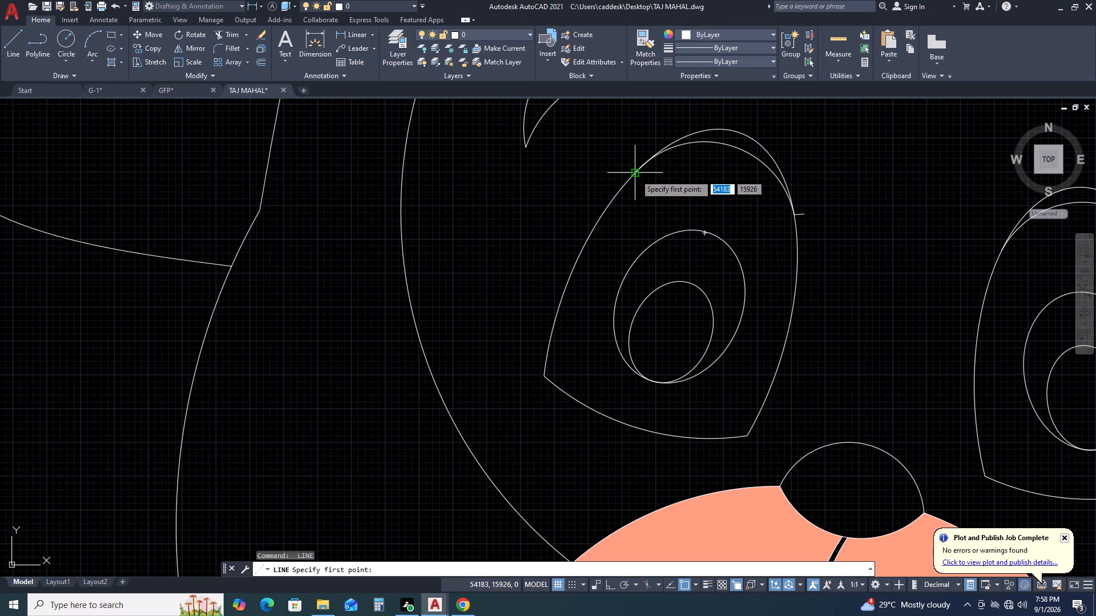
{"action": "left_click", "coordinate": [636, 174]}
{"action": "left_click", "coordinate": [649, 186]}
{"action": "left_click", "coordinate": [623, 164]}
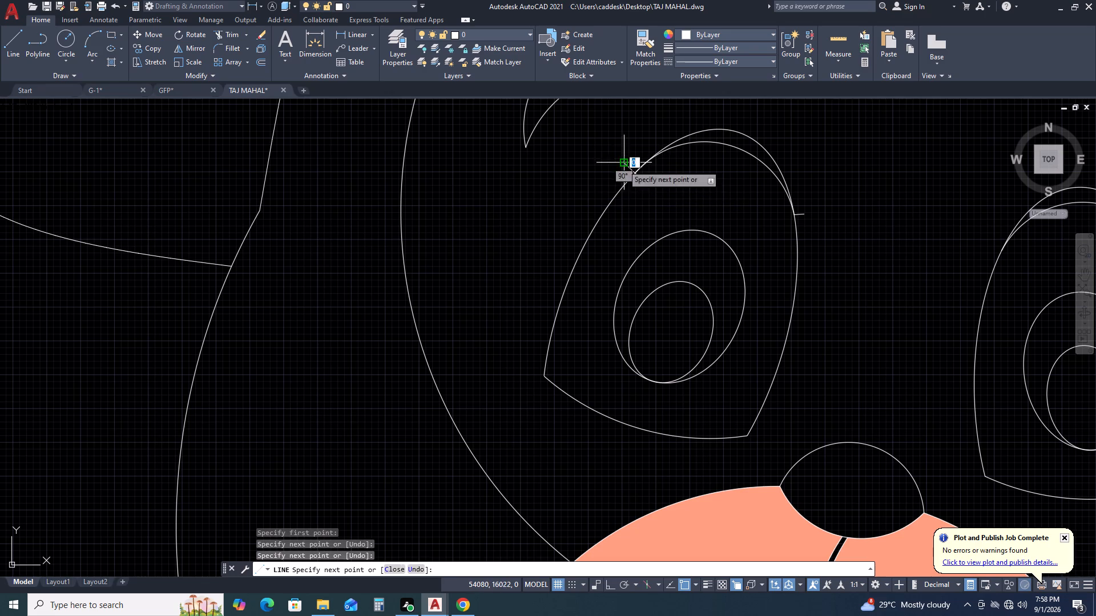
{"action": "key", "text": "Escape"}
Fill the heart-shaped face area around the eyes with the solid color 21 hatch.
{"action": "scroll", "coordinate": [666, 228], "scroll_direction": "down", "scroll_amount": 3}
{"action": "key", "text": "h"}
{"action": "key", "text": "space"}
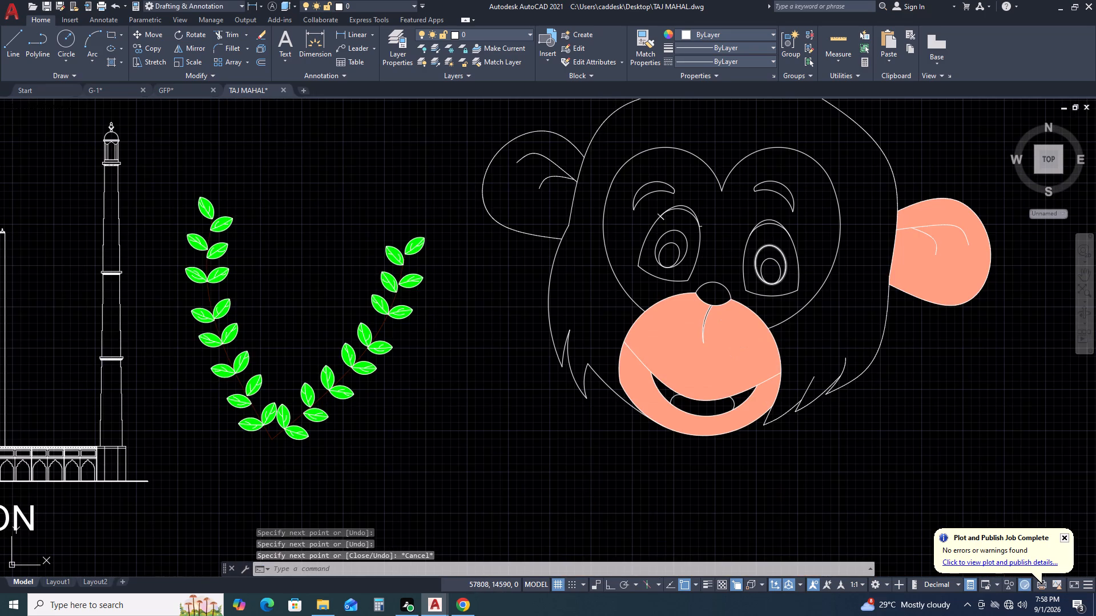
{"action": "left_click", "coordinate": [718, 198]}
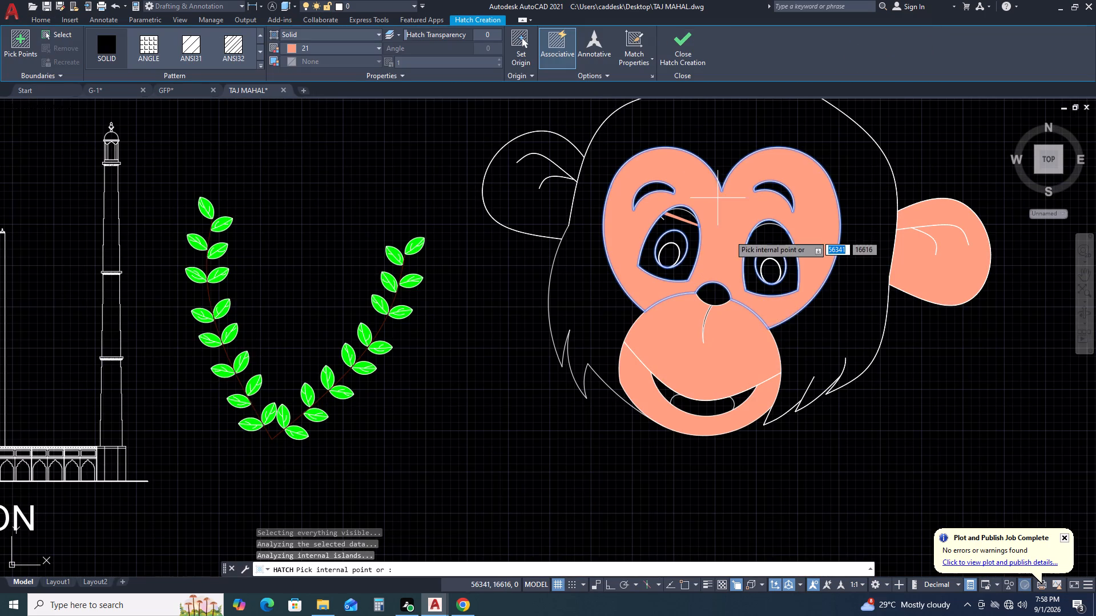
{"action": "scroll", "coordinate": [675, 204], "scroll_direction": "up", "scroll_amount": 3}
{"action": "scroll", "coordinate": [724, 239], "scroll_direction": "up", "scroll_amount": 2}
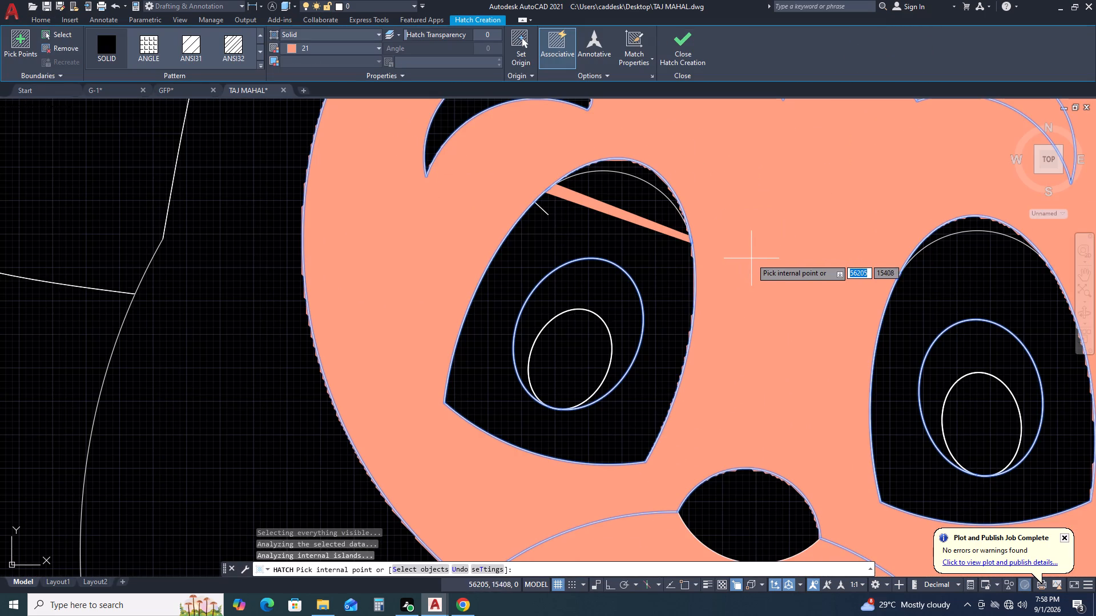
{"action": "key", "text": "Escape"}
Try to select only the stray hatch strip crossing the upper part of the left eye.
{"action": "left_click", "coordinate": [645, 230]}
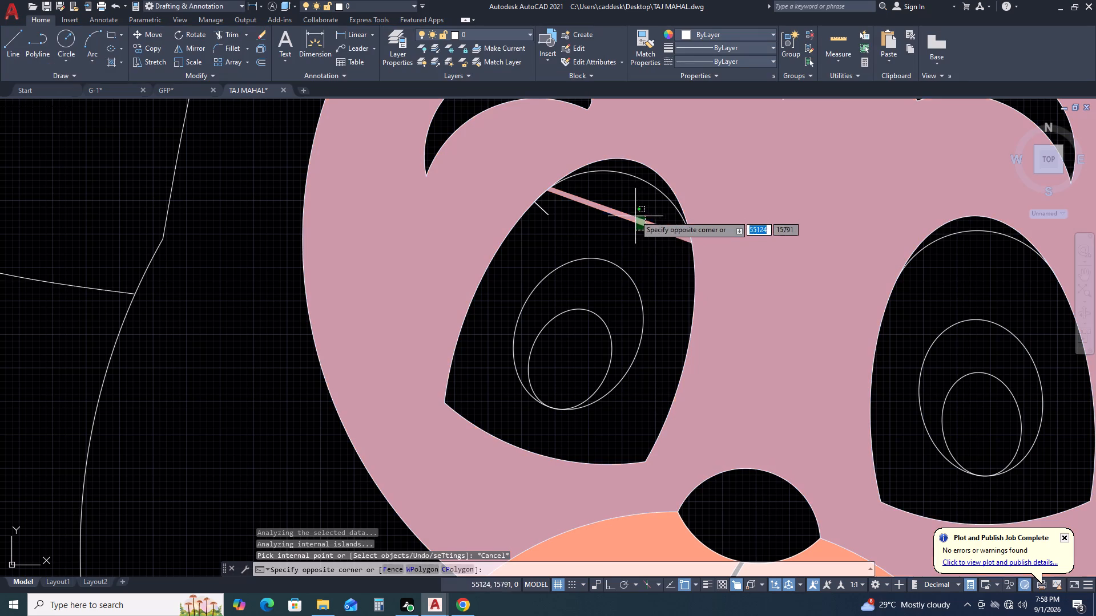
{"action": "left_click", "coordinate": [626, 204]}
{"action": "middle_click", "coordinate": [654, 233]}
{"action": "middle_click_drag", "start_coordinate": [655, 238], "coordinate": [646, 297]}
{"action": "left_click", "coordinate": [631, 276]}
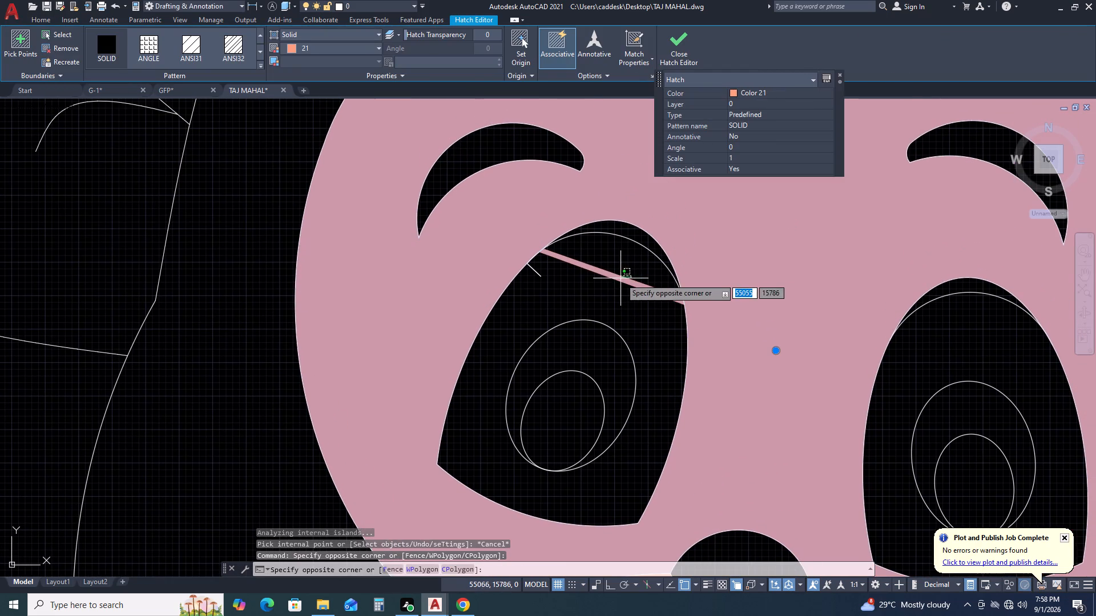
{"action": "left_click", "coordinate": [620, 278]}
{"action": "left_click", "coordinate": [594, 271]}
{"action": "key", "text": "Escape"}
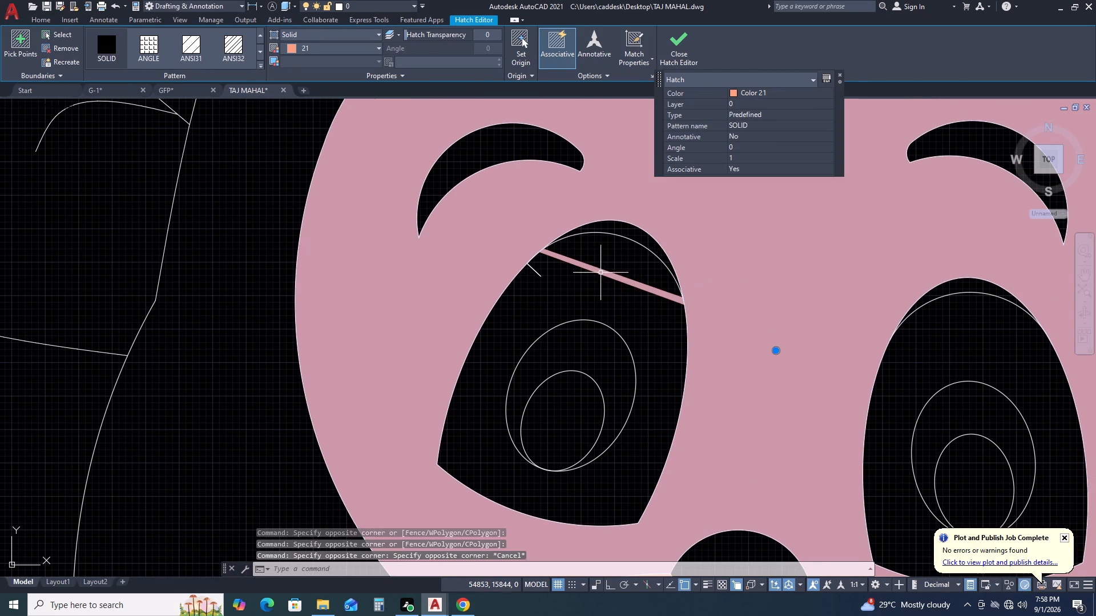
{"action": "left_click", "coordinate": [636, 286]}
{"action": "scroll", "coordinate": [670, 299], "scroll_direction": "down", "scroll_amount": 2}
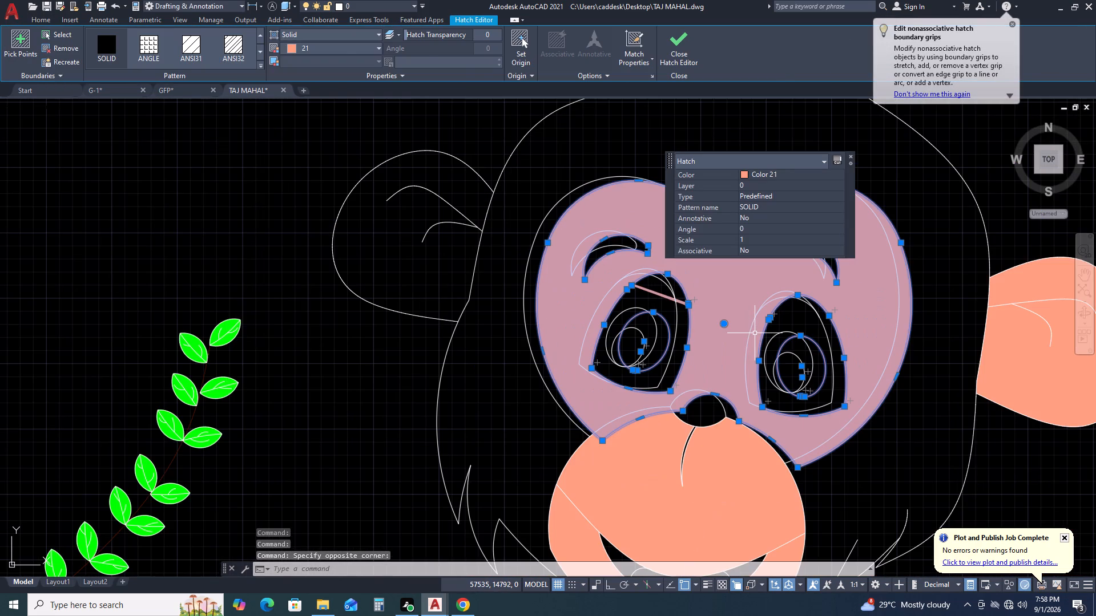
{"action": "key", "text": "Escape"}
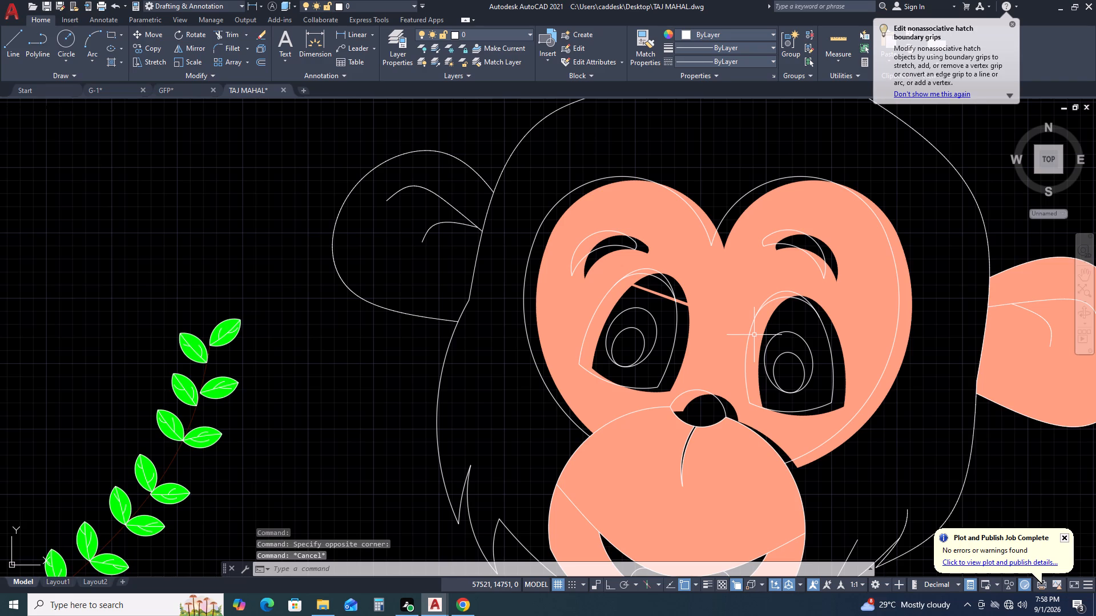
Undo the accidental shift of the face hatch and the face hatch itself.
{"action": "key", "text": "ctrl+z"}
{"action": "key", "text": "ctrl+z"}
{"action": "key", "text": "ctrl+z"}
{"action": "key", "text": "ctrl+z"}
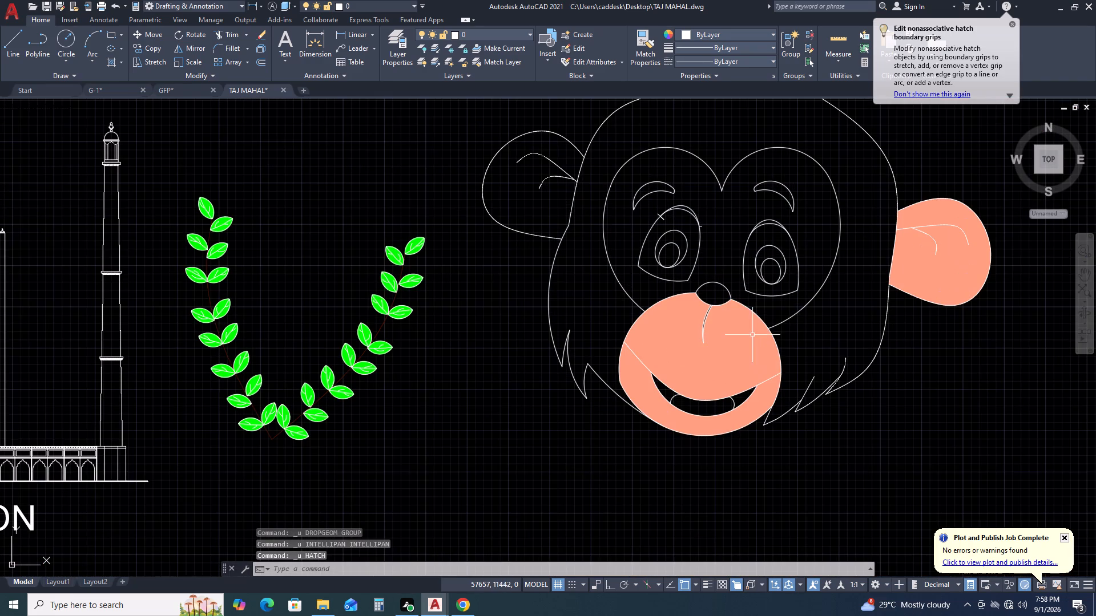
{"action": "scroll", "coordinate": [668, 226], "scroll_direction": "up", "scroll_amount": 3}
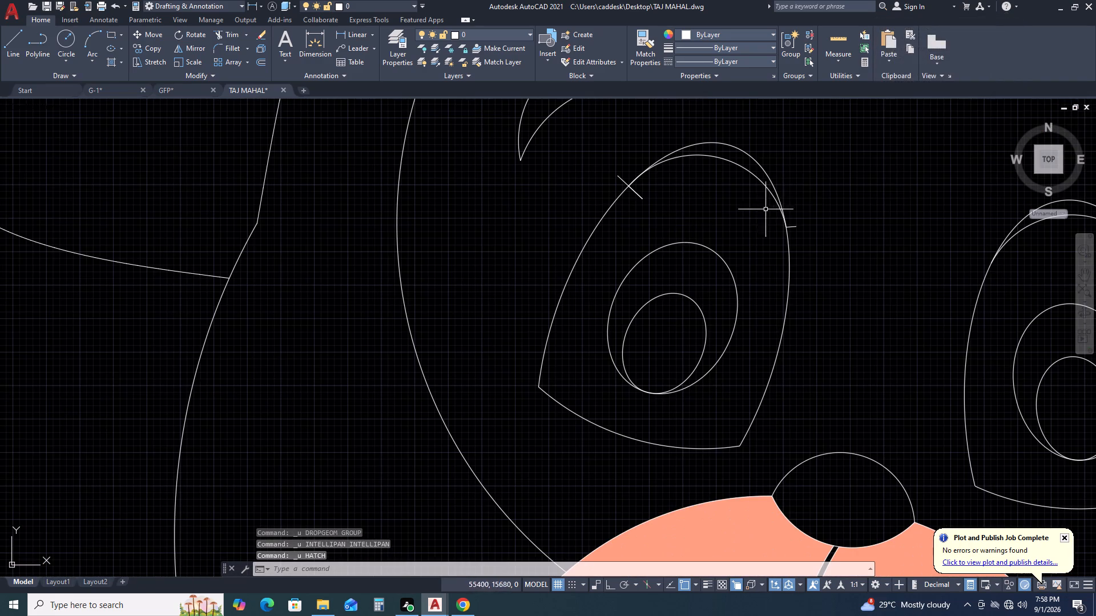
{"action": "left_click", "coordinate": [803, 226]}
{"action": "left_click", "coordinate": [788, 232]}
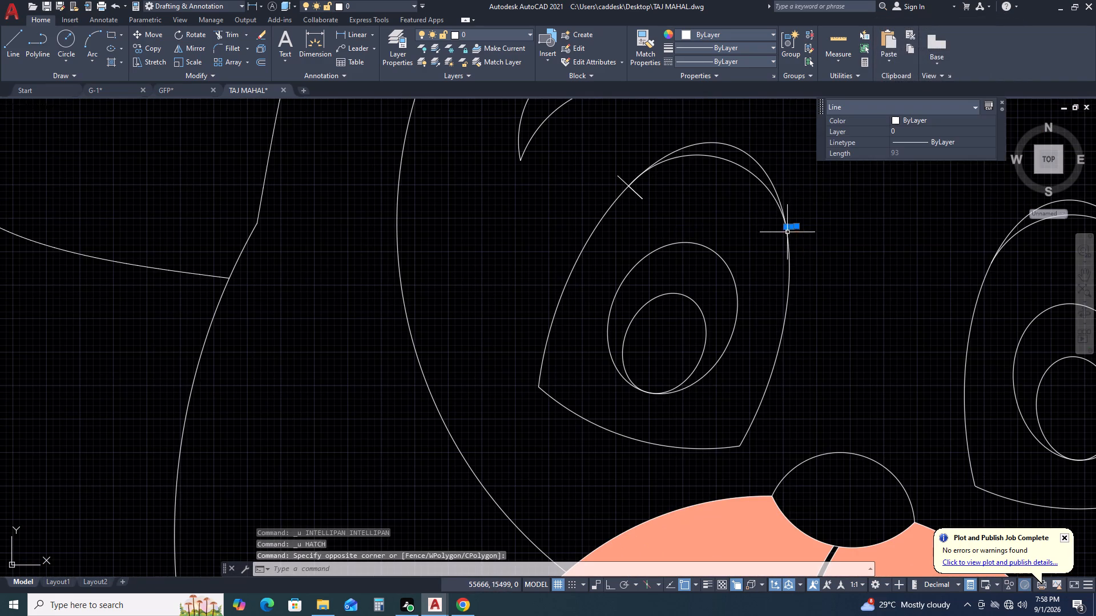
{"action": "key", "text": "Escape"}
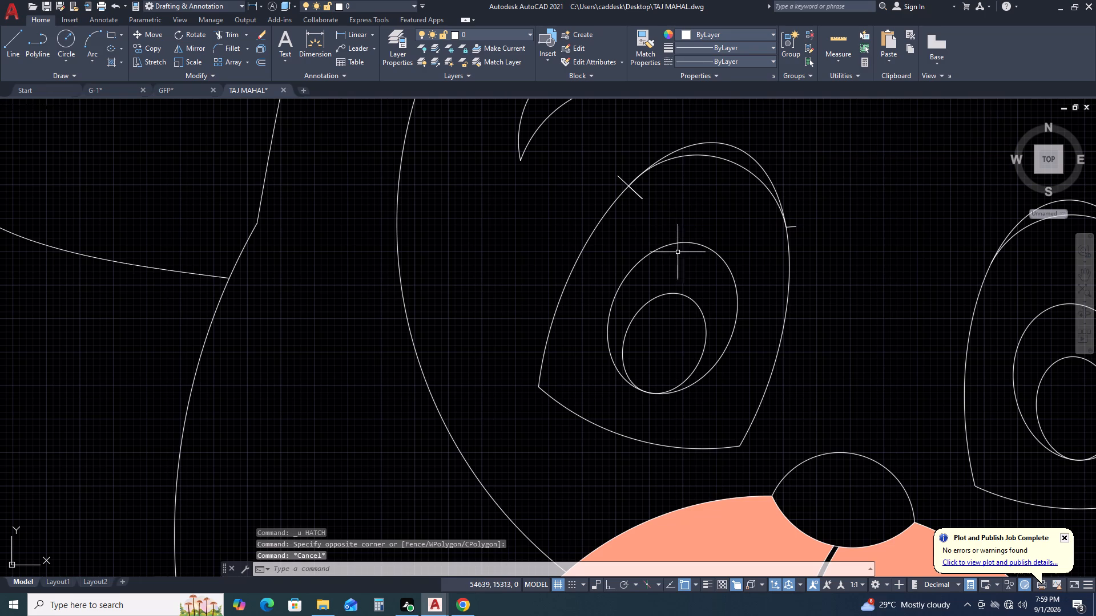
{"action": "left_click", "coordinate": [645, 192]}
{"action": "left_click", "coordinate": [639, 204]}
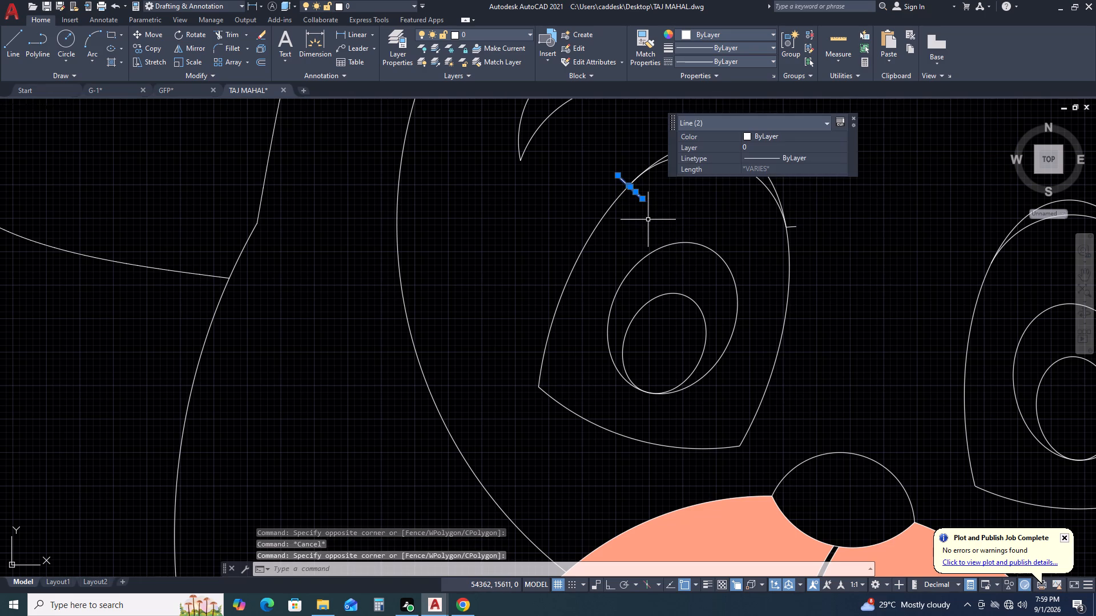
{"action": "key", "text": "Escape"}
Fill the heart-shaped face area around the eyes with the solid color 21 hatch, leaving the eyes and eyebrows open.
{"action": "scroll", "coordinate": [648, 221], "scroll_direction": "down", "scroll_amount": 2}
{"action": "type", "text": "H"}
{"action": "key", "text": "space"}
{"action": "left_click", "coordinate": [738, 194]}
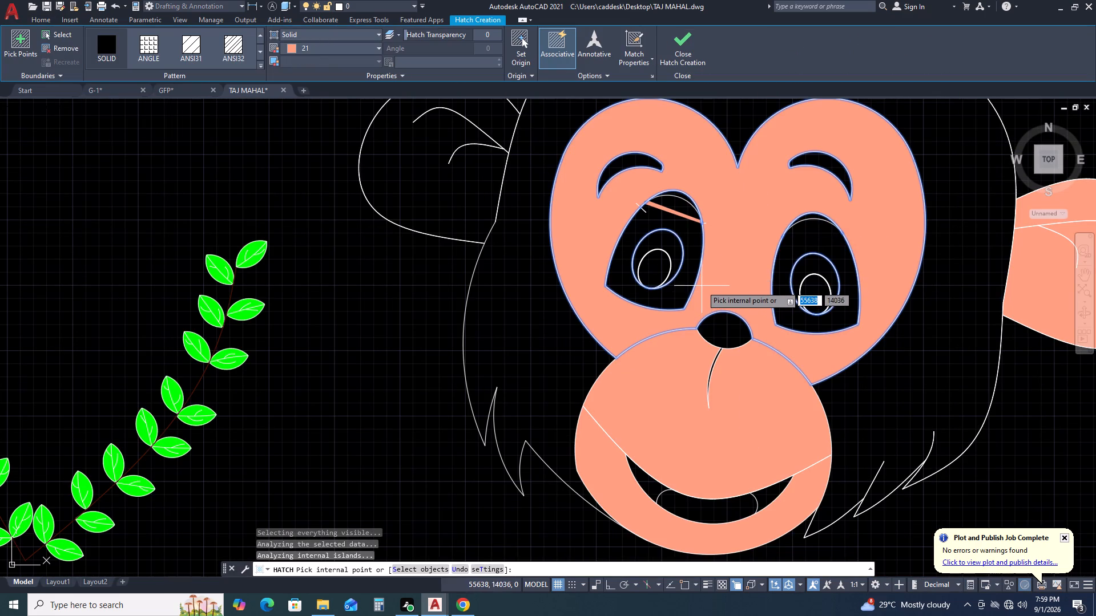
{"action": "scroll", "coordinate": [680, 208], "scroll_direction": "up", "scroll_amount": 3}
{"action": "scroll", "coordinate": [759, 278], "scroll_direction": "up", "scroll_amount": 2}
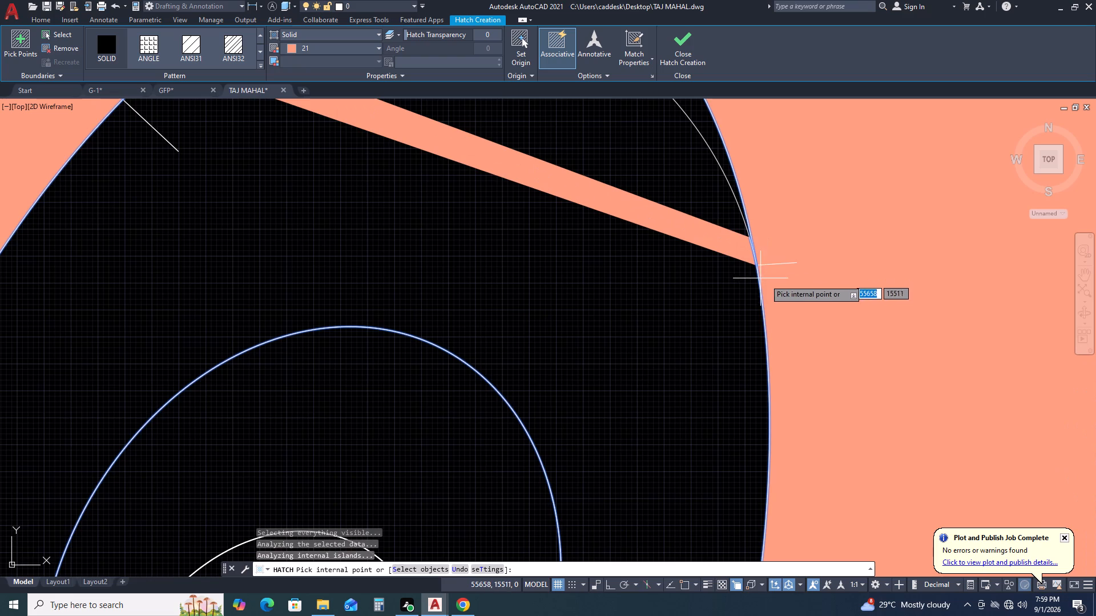
{"action": "scroll", "coordinate": [795, 285], "scroll_direction": "down", "scroll_amount": 1}
{"action": "middle_click_drag", "start_coordinate": [579, 208], "coordinate": [656, 290]}
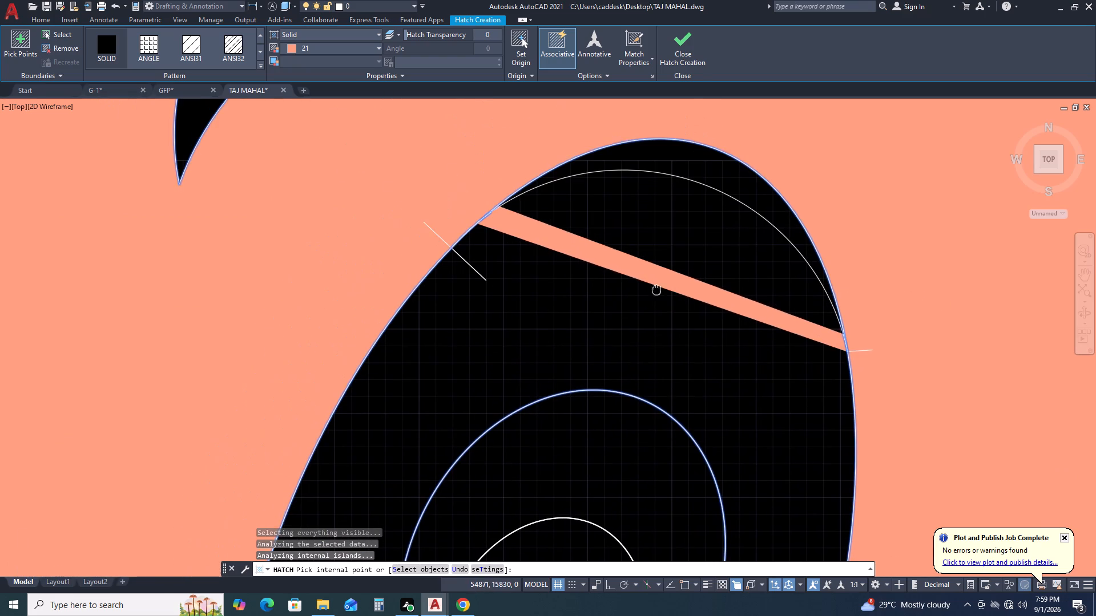
{"action": "scroll", "coordinate": [871, 270], "scroll_direction": "down", "scroll_amount": 2}
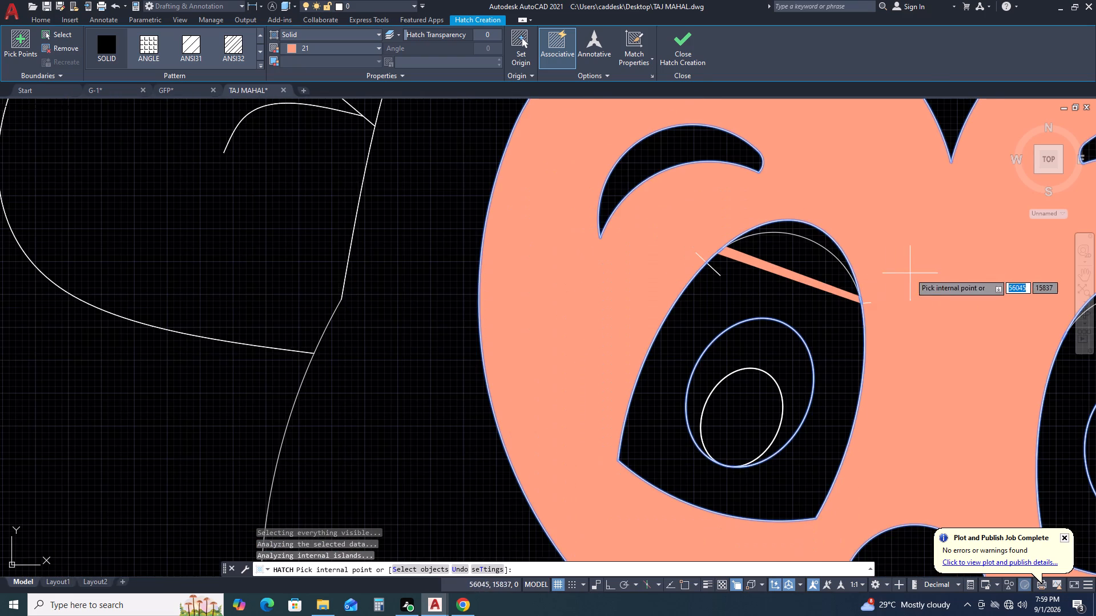
{"action": "middle_click_drag", "start_coordinate": [856, 273], "coordinate": [604, 265]}
{"action": "key", "text": "Escape"}
{"action": "scroll", "coordinate": [714, 277], "scroll_direction": "down", "scroll_amount": 4}
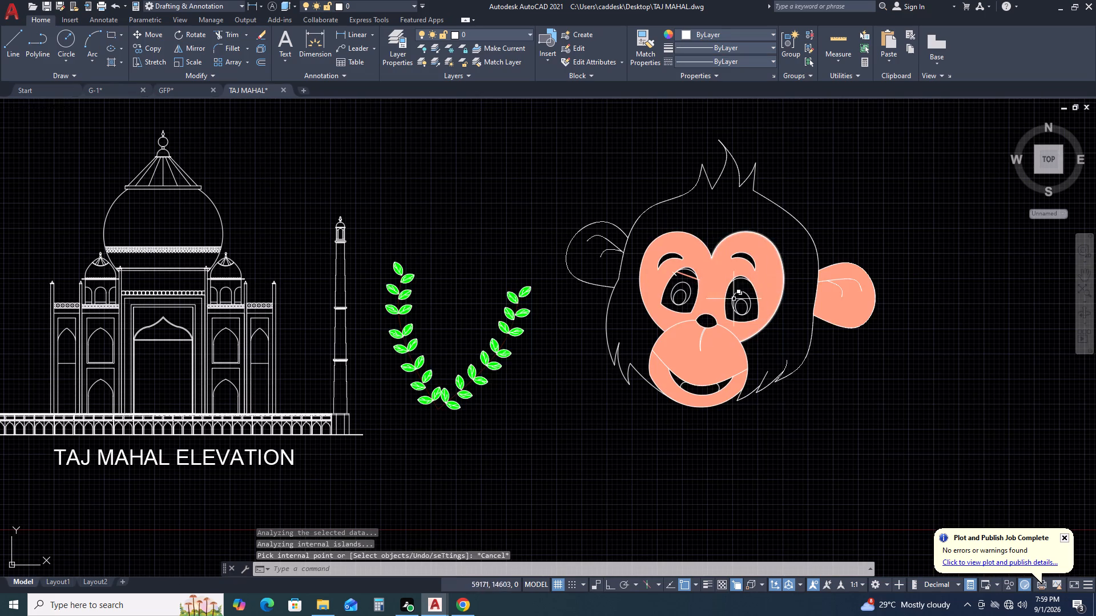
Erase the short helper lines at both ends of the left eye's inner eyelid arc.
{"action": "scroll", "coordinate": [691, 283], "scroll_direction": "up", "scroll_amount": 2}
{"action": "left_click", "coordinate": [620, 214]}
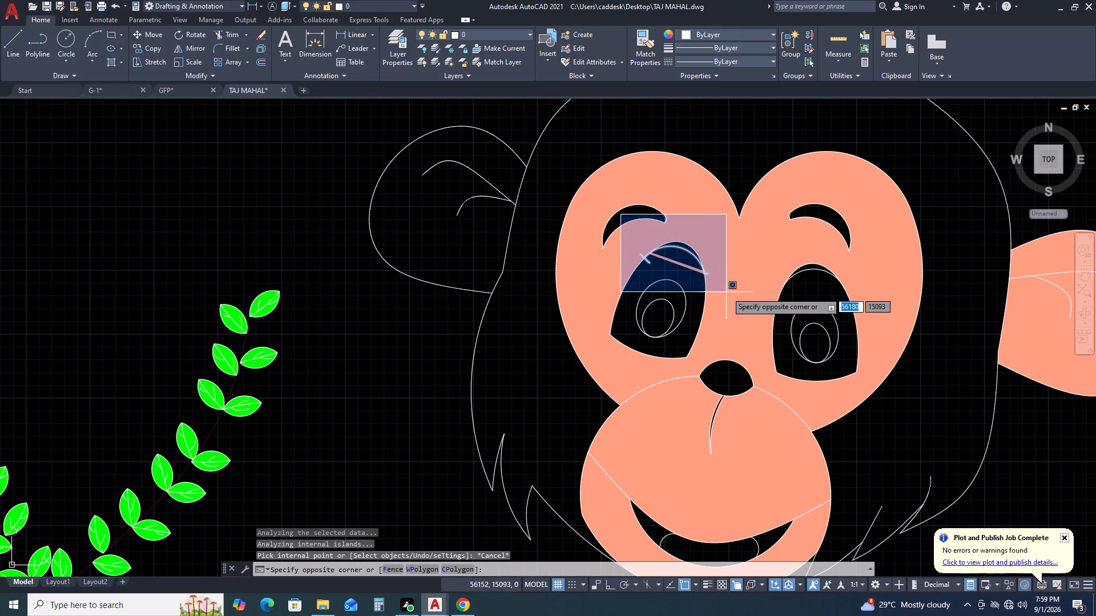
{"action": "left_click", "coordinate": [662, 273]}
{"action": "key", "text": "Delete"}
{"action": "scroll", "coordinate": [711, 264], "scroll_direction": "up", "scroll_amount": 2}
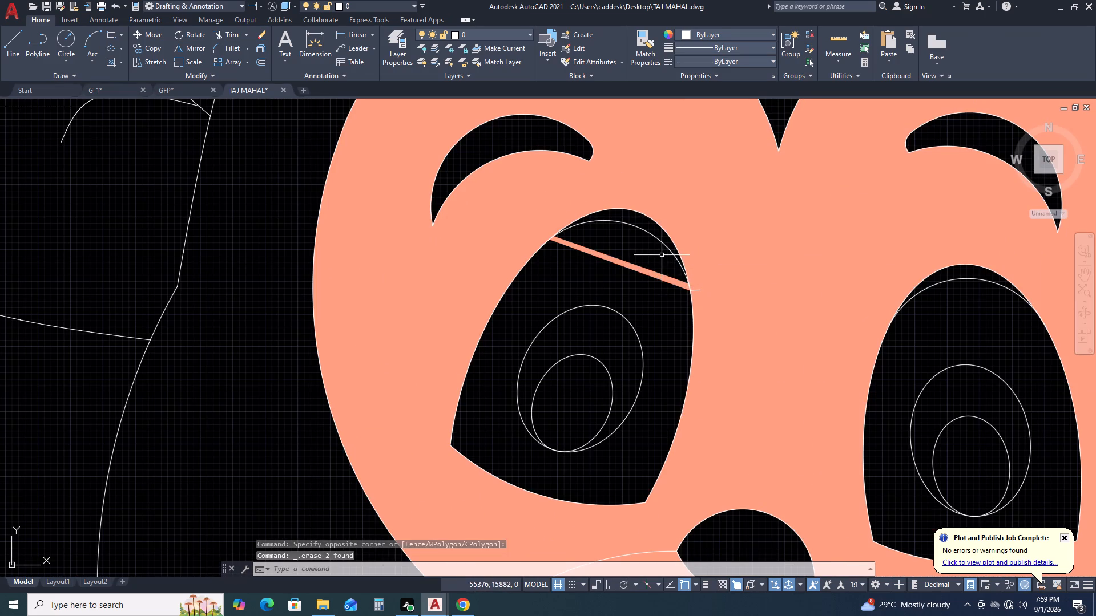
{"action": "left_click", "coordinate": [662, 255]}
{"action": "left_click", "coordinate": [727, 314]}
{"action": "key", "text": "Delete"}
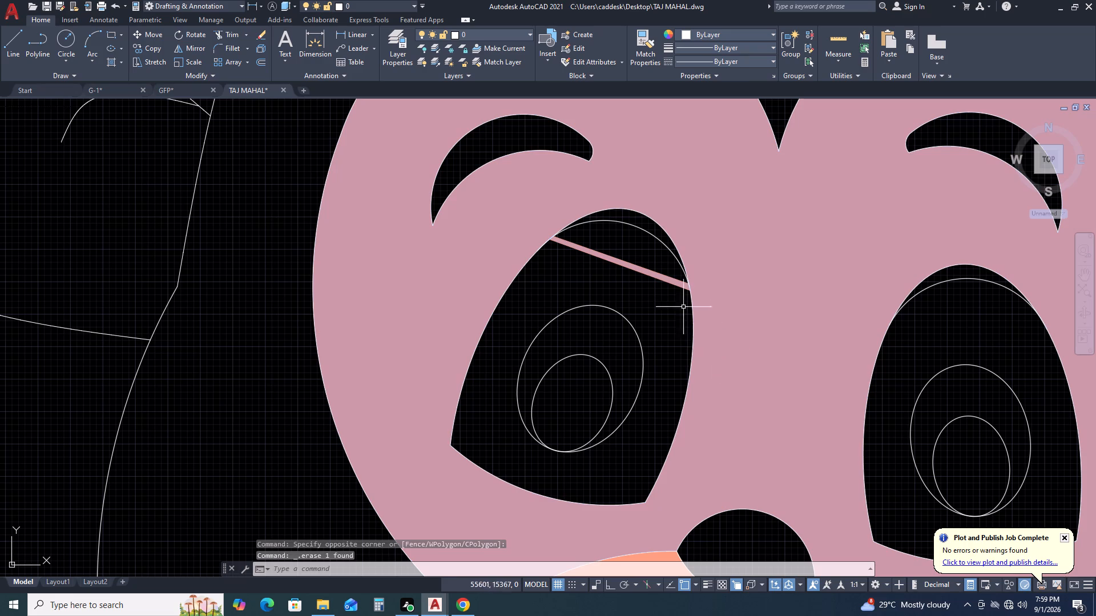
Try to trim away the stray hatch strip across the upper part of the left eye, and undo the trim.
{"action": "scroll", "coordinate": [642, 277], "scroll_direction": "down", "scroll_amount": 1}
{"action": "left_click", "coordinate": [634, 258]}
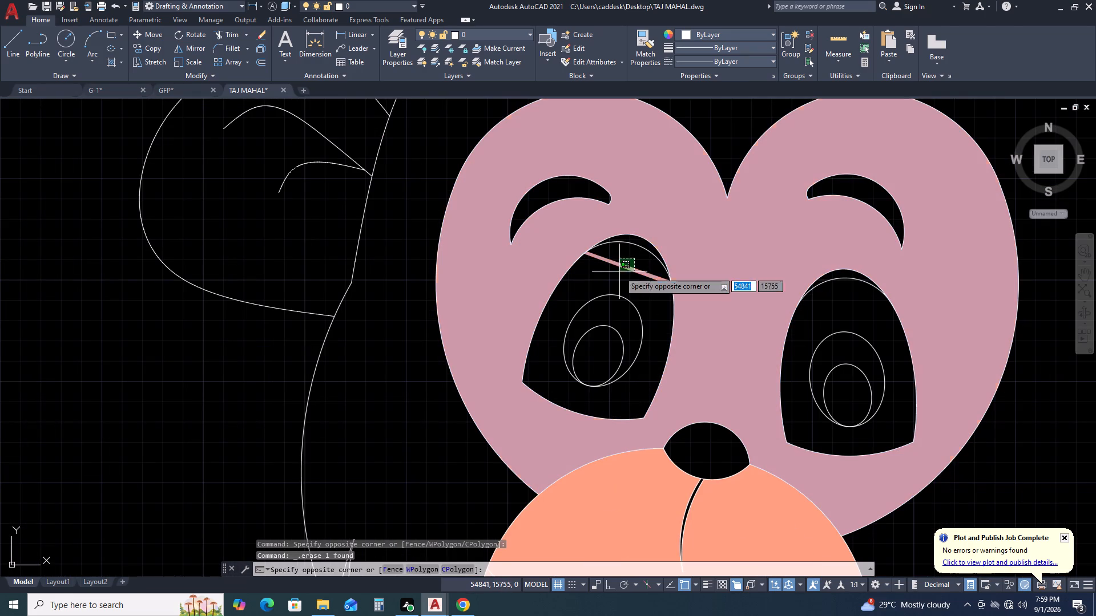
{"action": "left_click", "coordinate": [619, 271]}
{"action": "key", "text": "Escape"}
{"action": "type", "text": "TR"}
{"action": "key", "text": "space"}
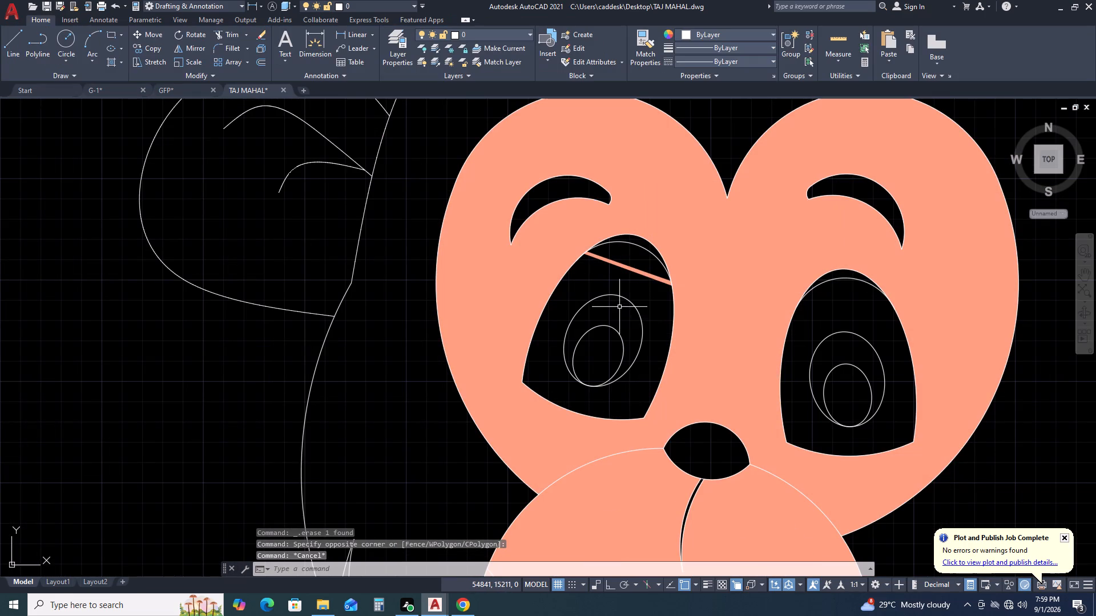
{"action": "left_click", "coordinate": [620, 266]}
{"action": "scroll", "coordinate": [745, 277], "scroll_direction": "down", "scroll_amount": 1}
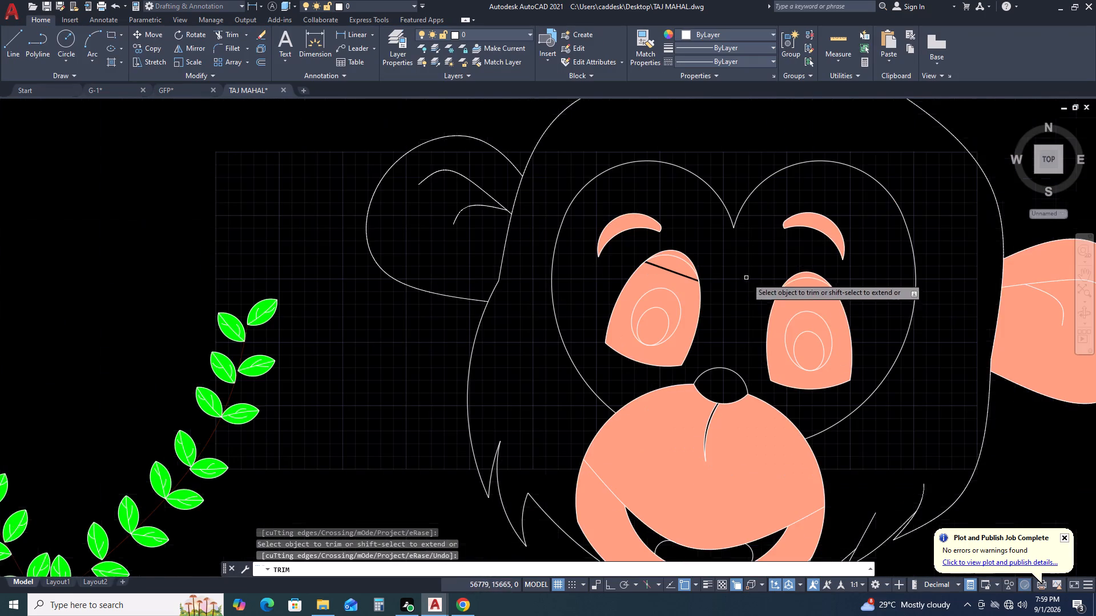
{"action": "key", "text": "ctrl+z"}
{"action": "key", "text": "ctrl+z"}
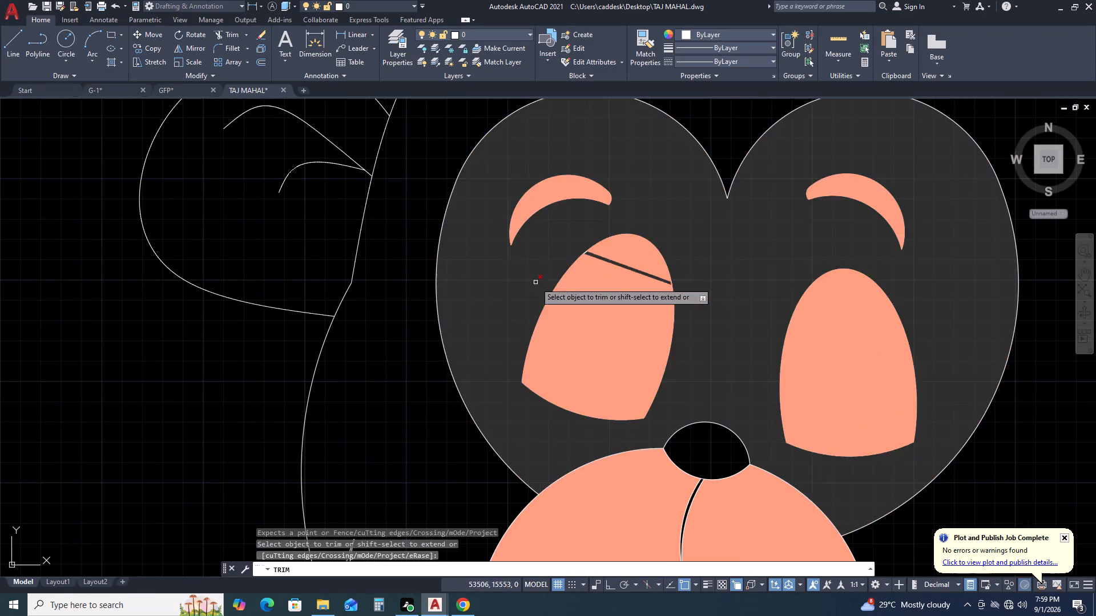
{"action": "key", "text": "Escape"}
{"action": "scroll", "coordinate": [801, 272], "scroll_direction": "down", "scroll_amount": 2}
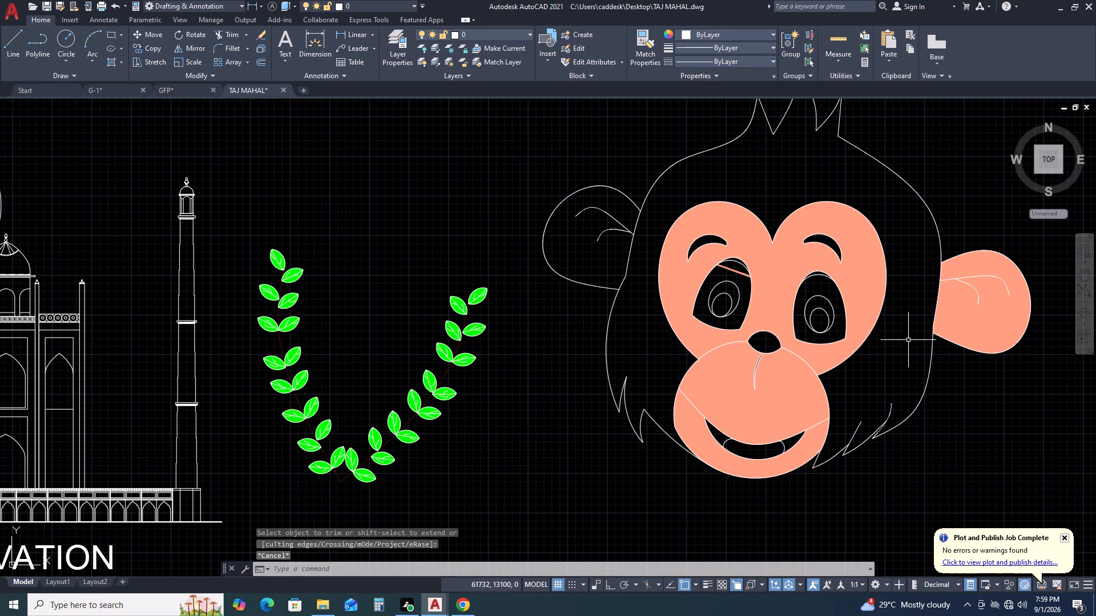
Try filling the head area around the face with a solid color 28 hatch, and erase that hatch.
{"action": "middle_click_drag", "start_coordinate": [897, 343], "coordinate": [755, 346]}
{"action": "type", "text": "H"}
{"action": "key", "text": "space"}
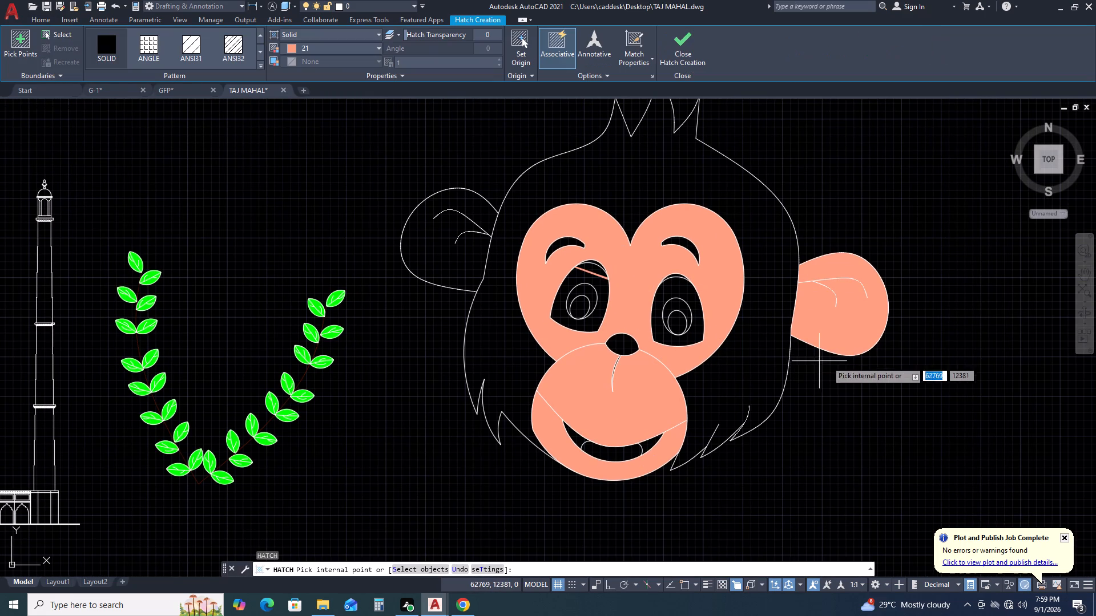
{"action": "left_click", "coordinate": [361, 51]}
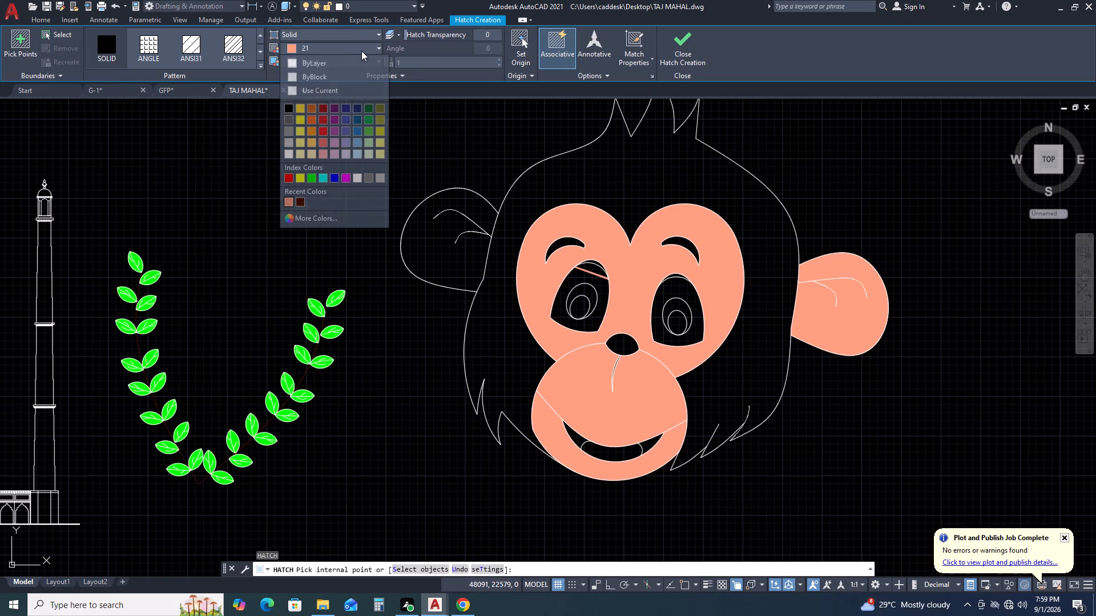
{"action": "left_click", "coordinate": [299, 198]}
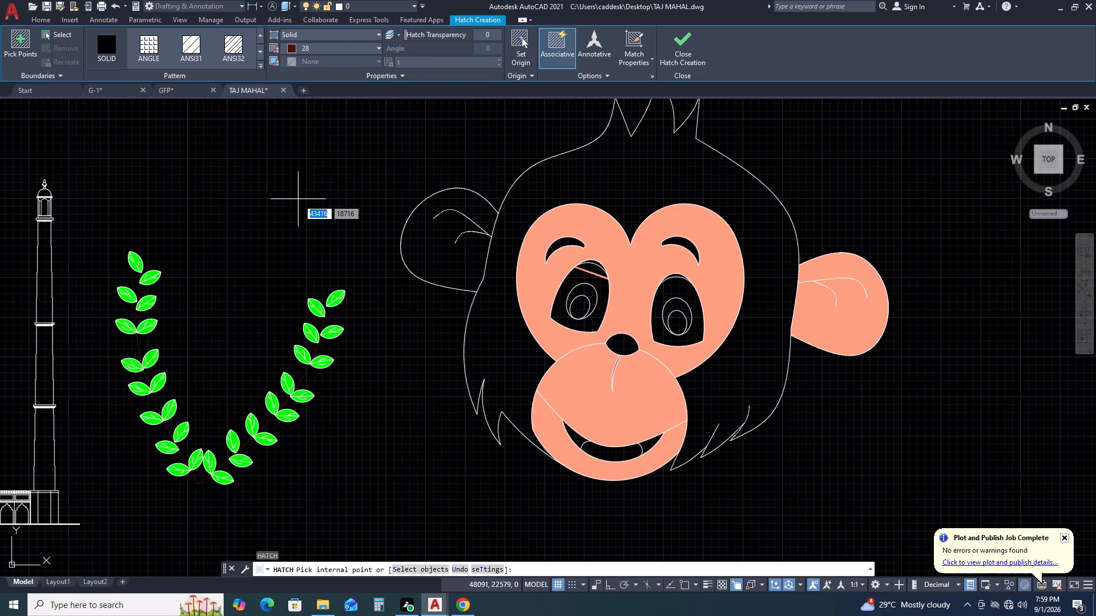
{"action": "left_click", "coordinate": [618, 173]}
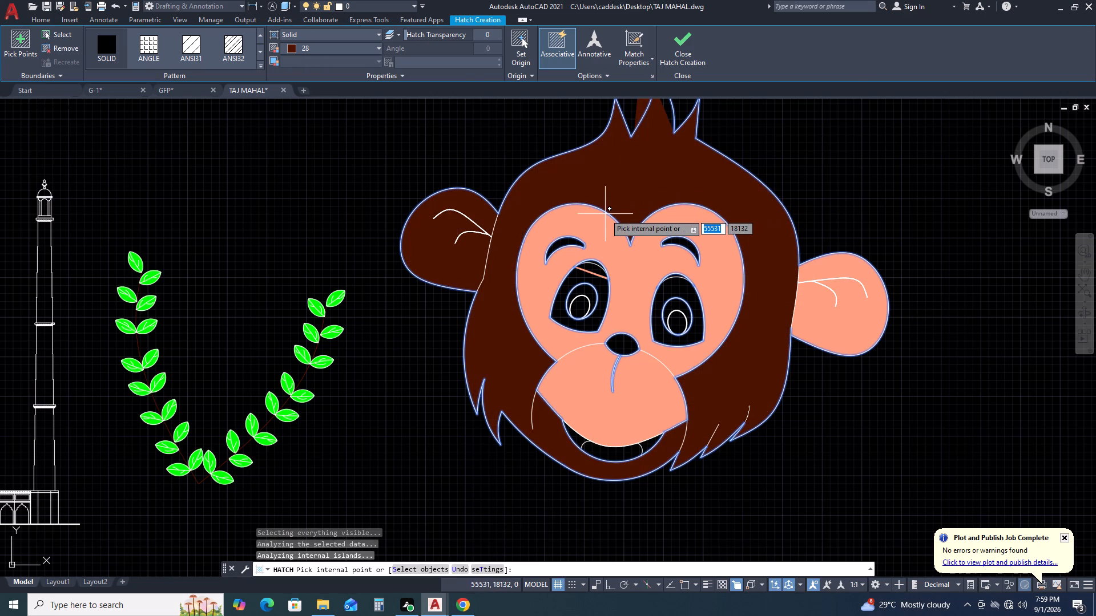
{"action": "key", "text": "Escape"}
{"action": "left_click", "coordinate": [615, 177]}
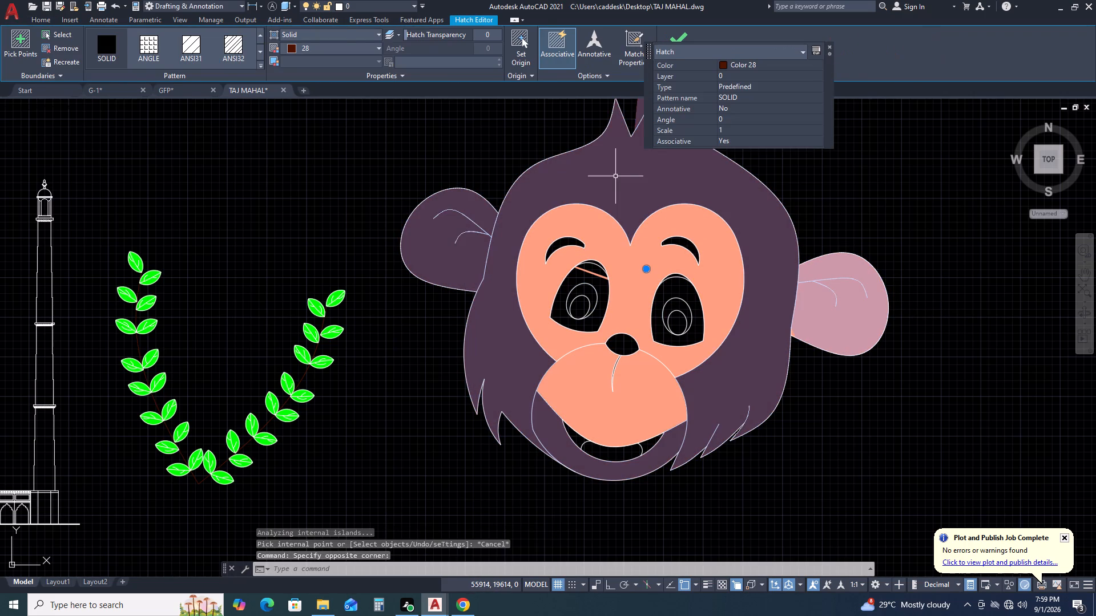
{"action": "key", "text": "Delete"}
Fill the left ear with a solid hatch and match its properties to the muzzle's color 21 hatch.
{"action": "type", "text": "H"}
{"action": "key", "text": "space"}
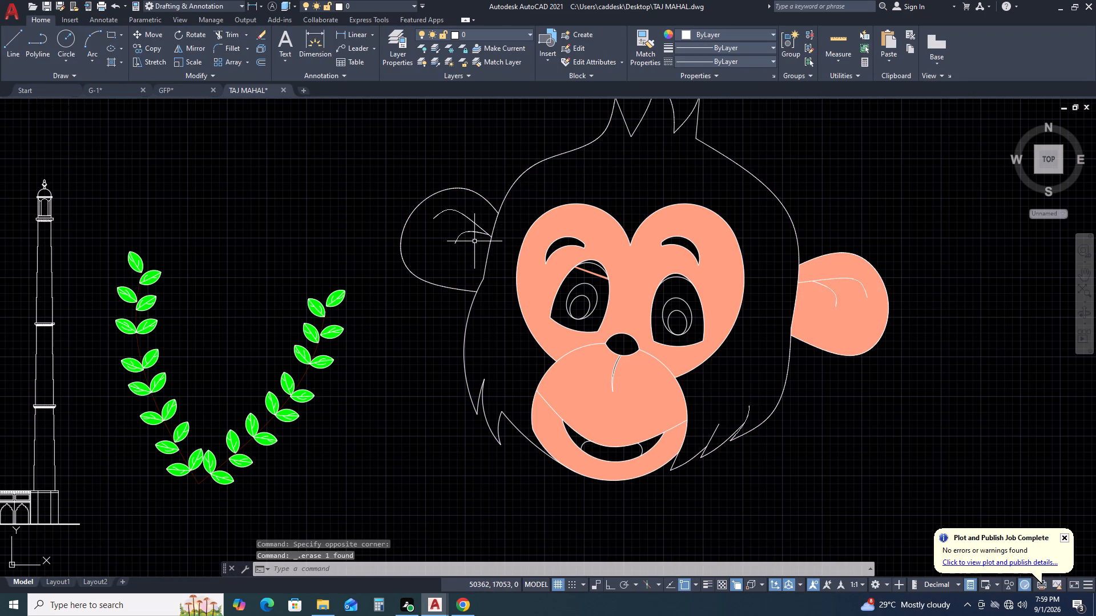
{"action": "left_click", "coordinate": [446, 233]}
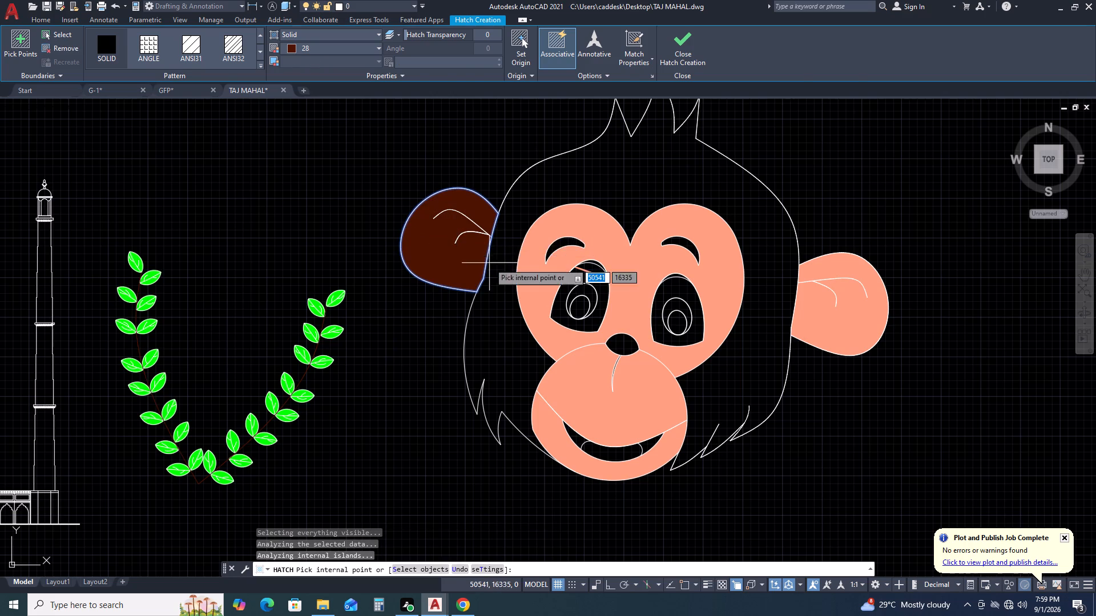
{"action": "key", "text": "Escape"}
{"action": "type", "text": "MA"}
{"action": "key", "text": "space"}
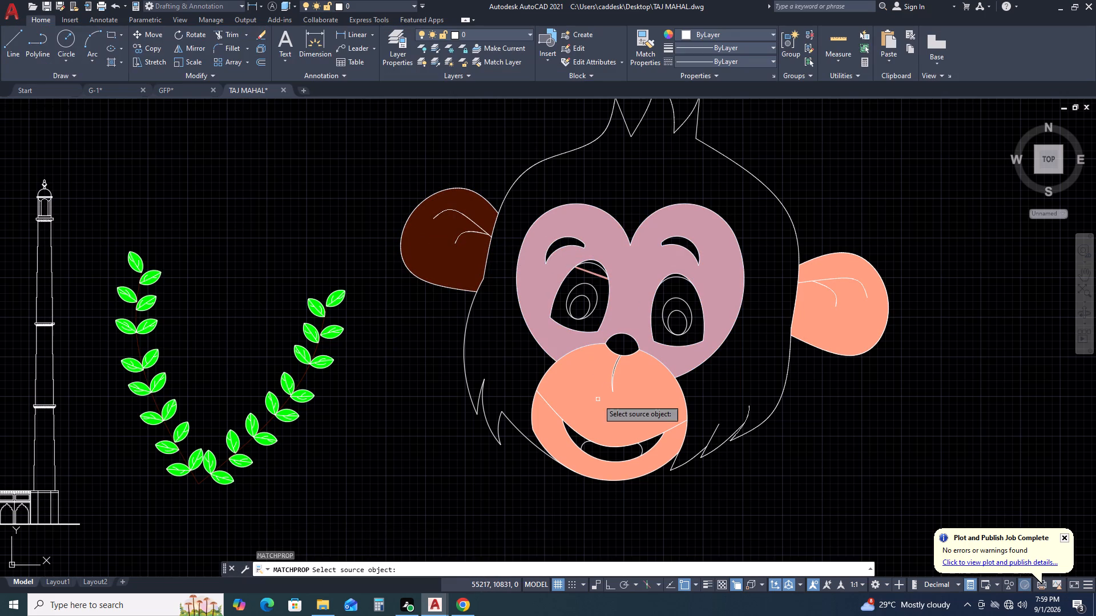
{"action": "left_click", "coordinate": [598, 399]}
{"action": "left_click", "coordinate": [456, 253]}
{"action": "key", "text": "Escape"}
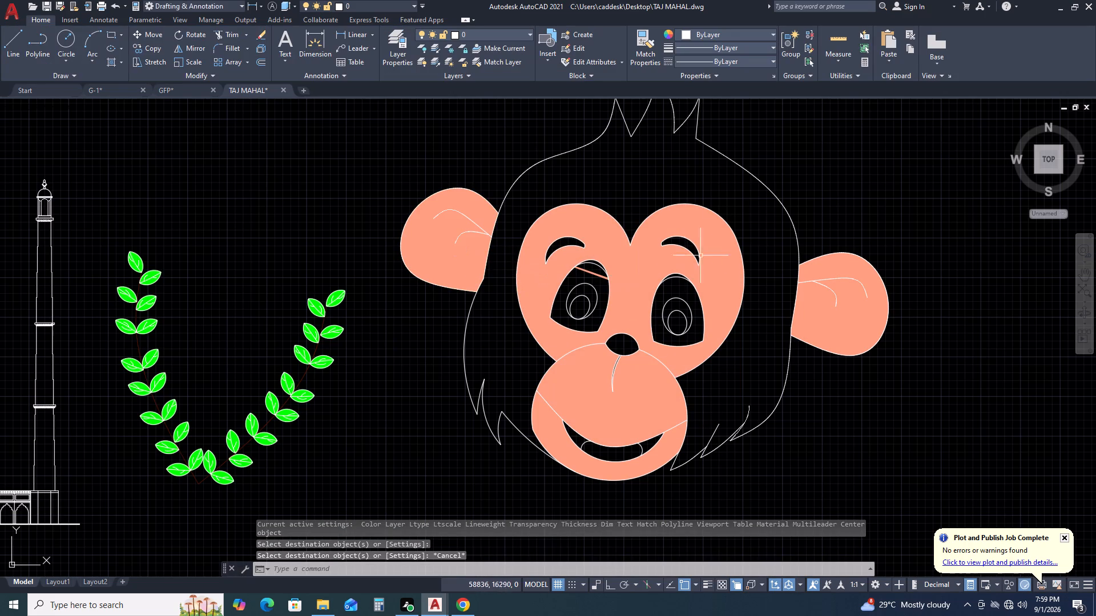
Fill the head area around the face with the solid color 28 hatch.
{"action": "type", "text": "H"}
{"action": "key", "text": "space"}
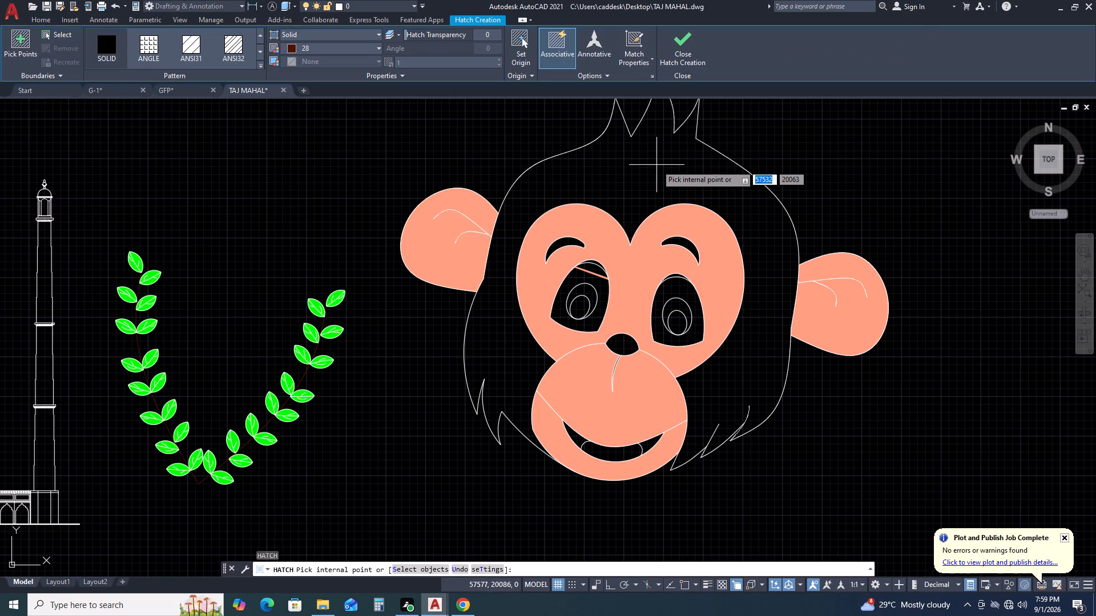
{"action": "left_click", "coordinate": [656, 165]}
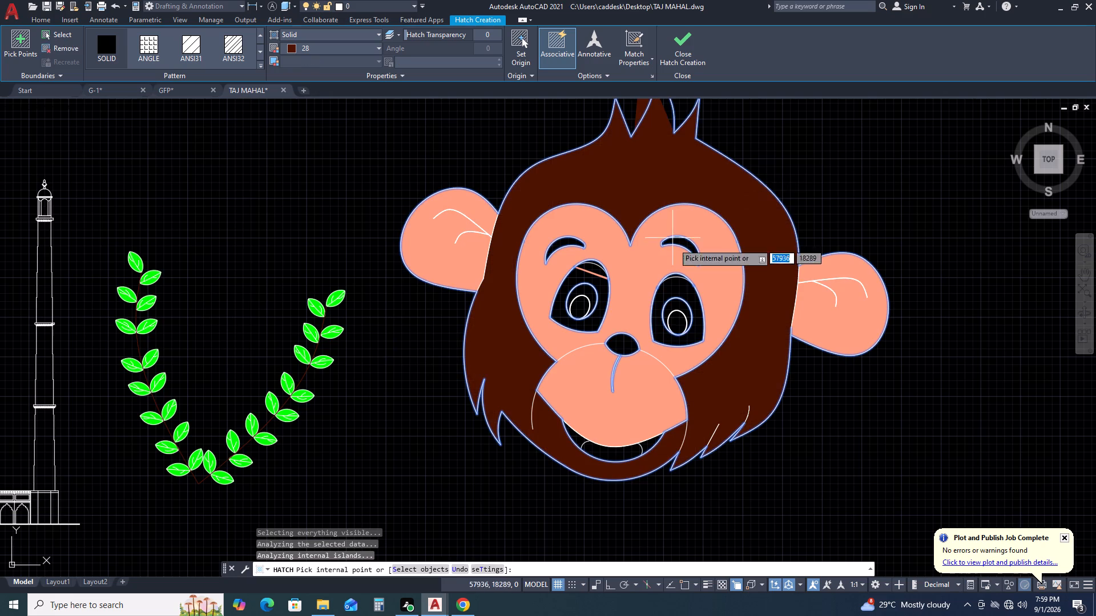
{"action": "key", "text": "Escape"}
Examine the head hatch and the splines bounding the middle hair tuft on top of the head.
{"action": "middle_click_drag", "start_coordinate": [770, 386], "coordinate": [776, 285]}
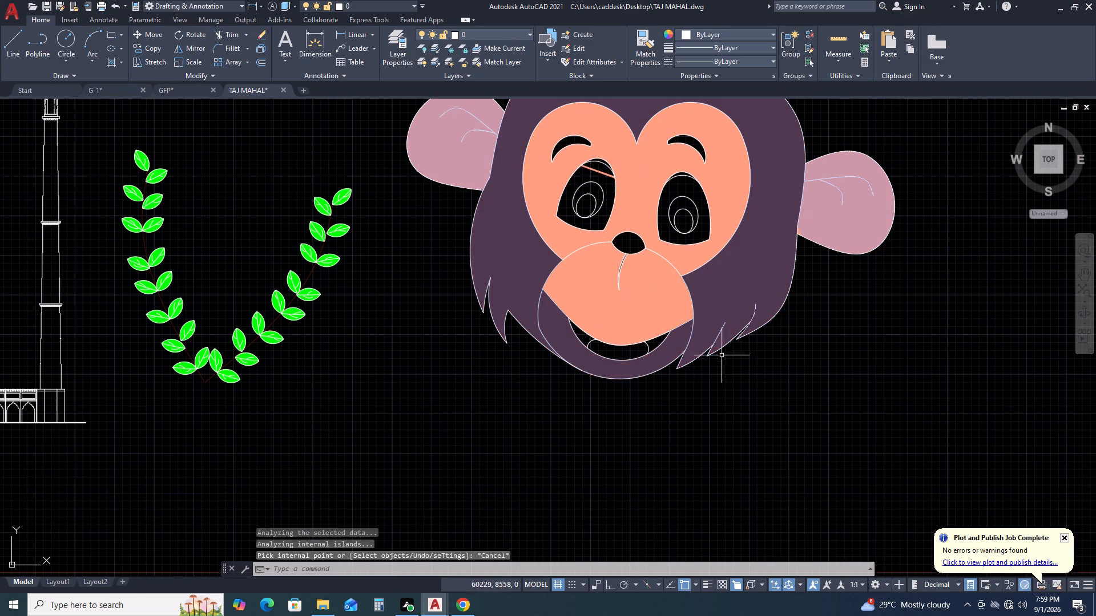
{"action": "middle_click_drag", "start_coordinate": [779, 250], "coordinate": [783, 355]}
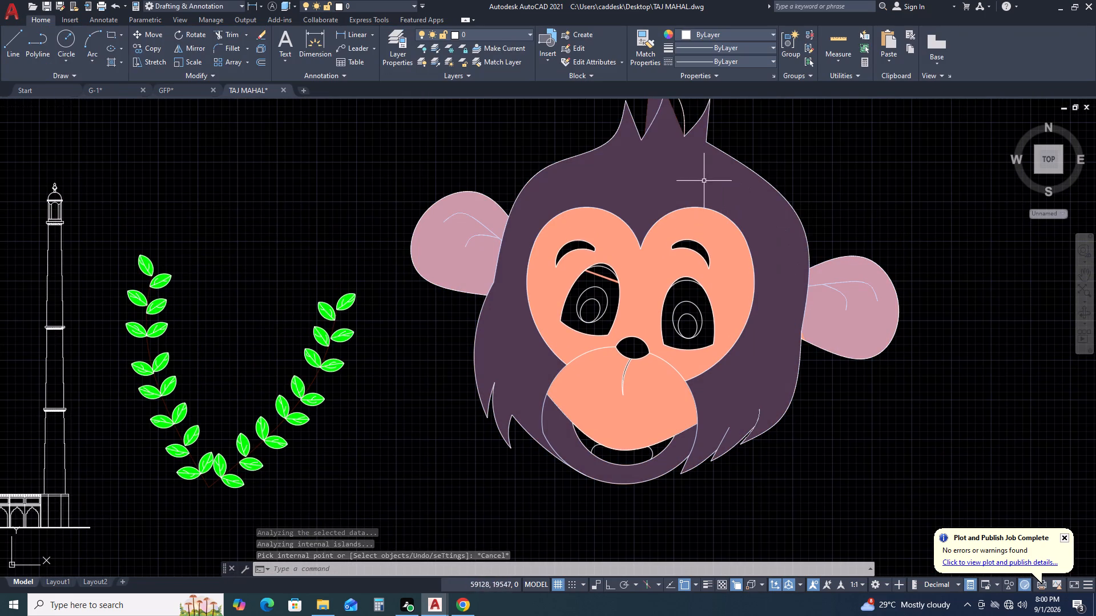
{"action": "scroll", "coordinate": [557, 163], "scroll_direction": "down", "scroll_amount": 2}
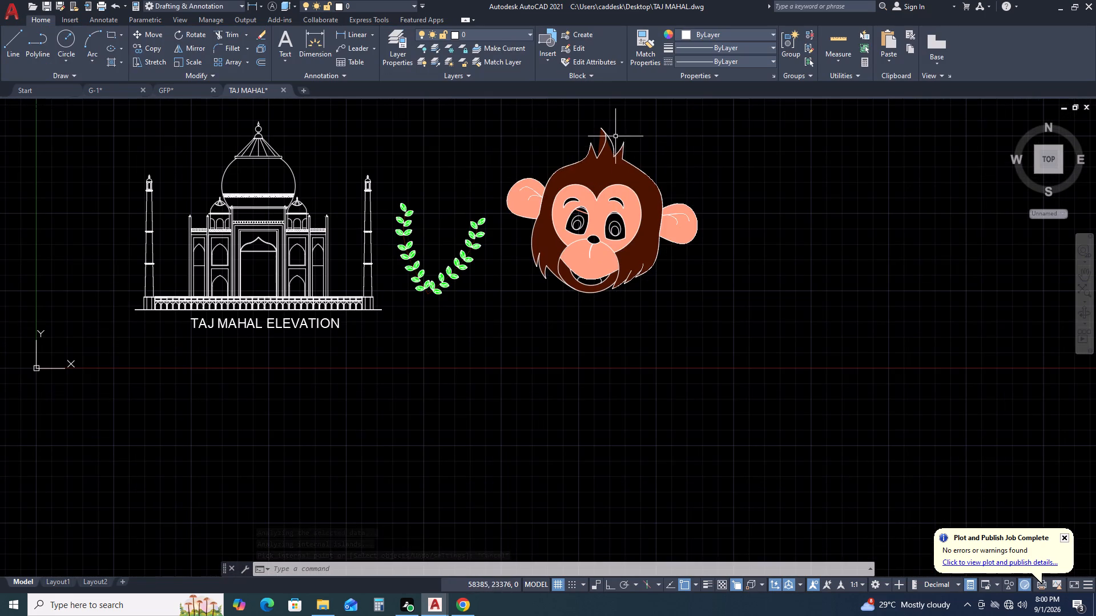
{"action": "scroll", "coordinate": [606, 139], "scroll_direction": "up", "scroll_amount": 3}
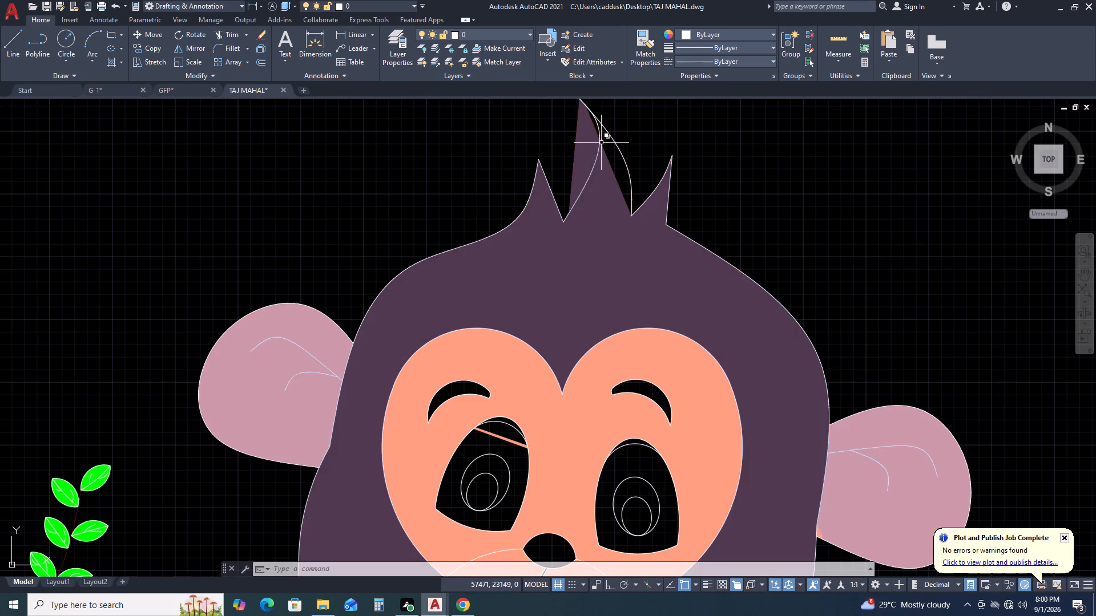
{"action": "left_click", "coordinate": [600, 137]}
{"action": "middle_click_drag", "start_coordinate": [627, 203], "coordinate": [633, 237]}
{"action": "key", "text": "Escape"}
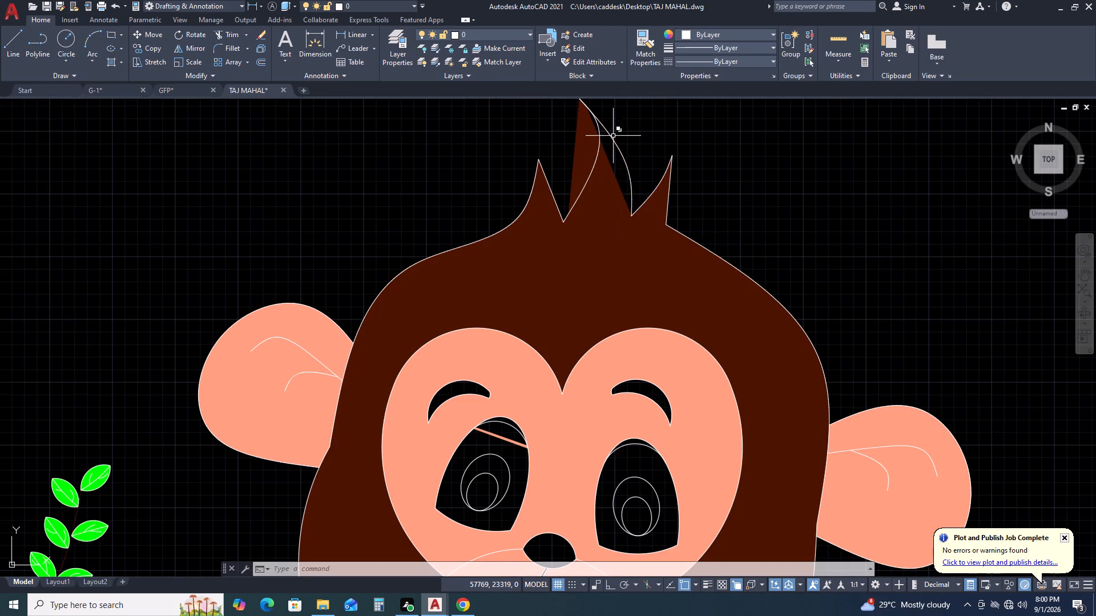
{"action": "left_click", "coordinate": [611, 132]}
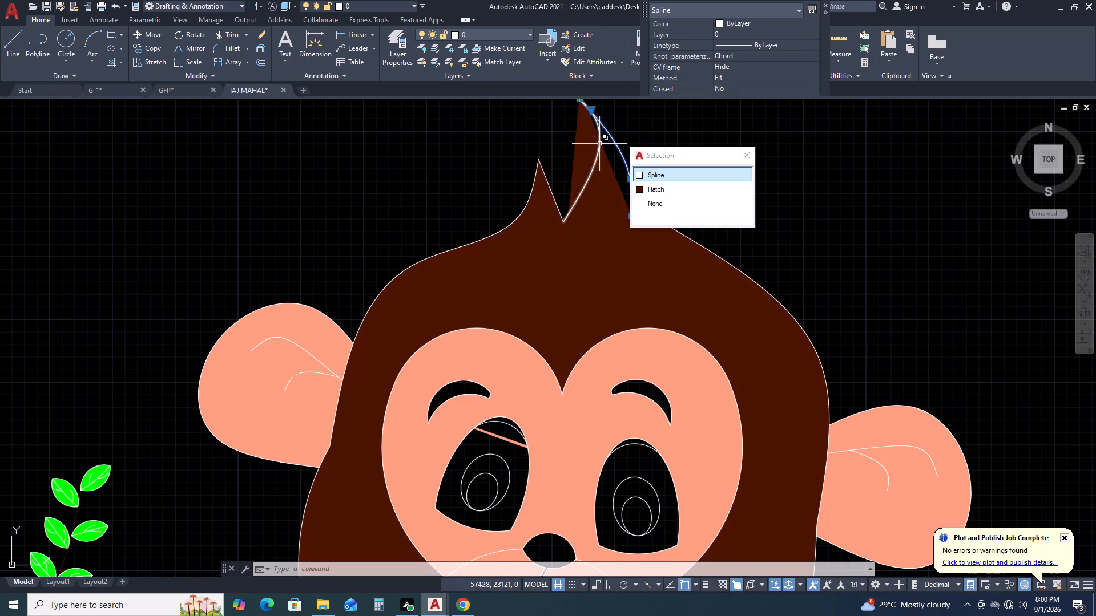
{"action": "left_click", "coordinate": [599, 144]}
{"action": "middle_click_drag", "start_coordinate": [619, 179], "coordinate": [648, 293]}
{"action": "middle_click", "coordinate": [652, 305]}
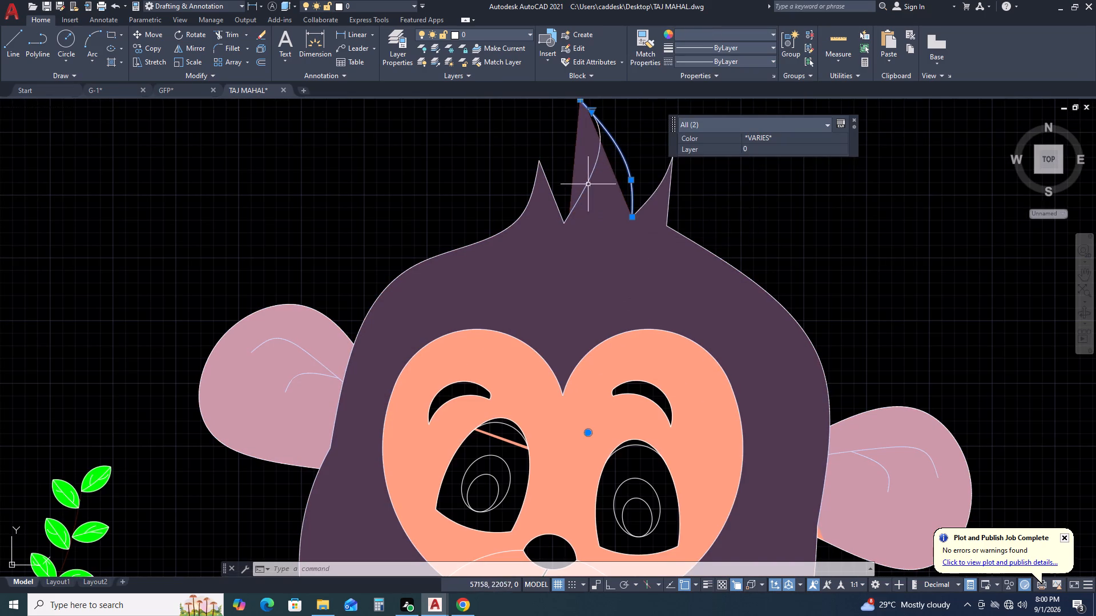
{"action": "middle_click_drag", "start_coordinate": [590, 236], "coordinate": [591, 338]}
{"action": "left_click", "coordinate": [594, 214]}
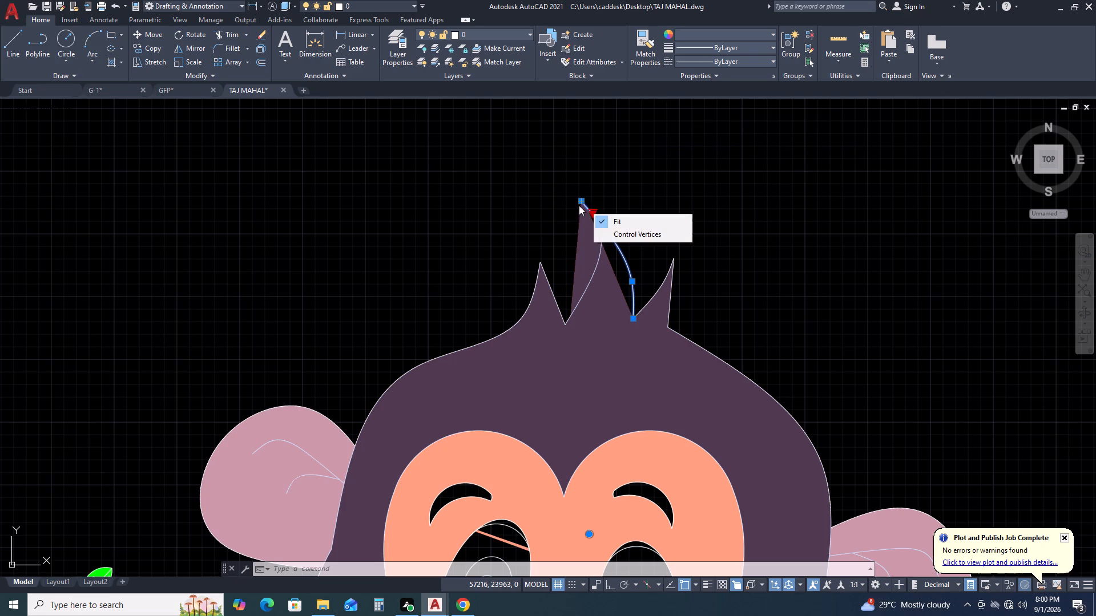
{"action": "key", "text": "Escape"}
{"action": "key", "text": "Escape"}
{"action": "left_click", "coordinate": [607, 233]}
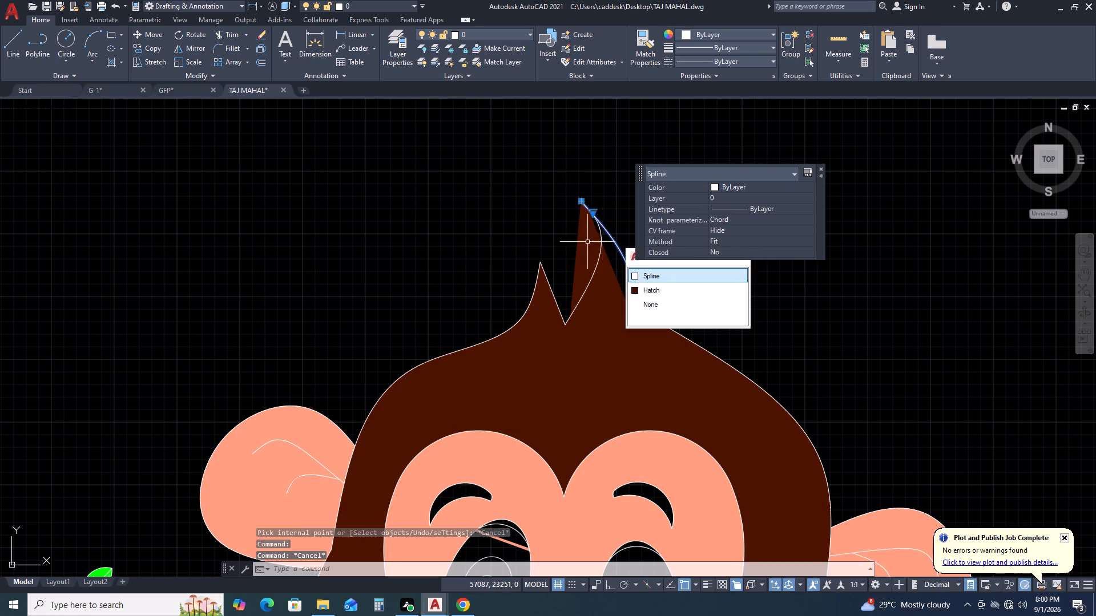
{"action": "key", "text": "Escape"}
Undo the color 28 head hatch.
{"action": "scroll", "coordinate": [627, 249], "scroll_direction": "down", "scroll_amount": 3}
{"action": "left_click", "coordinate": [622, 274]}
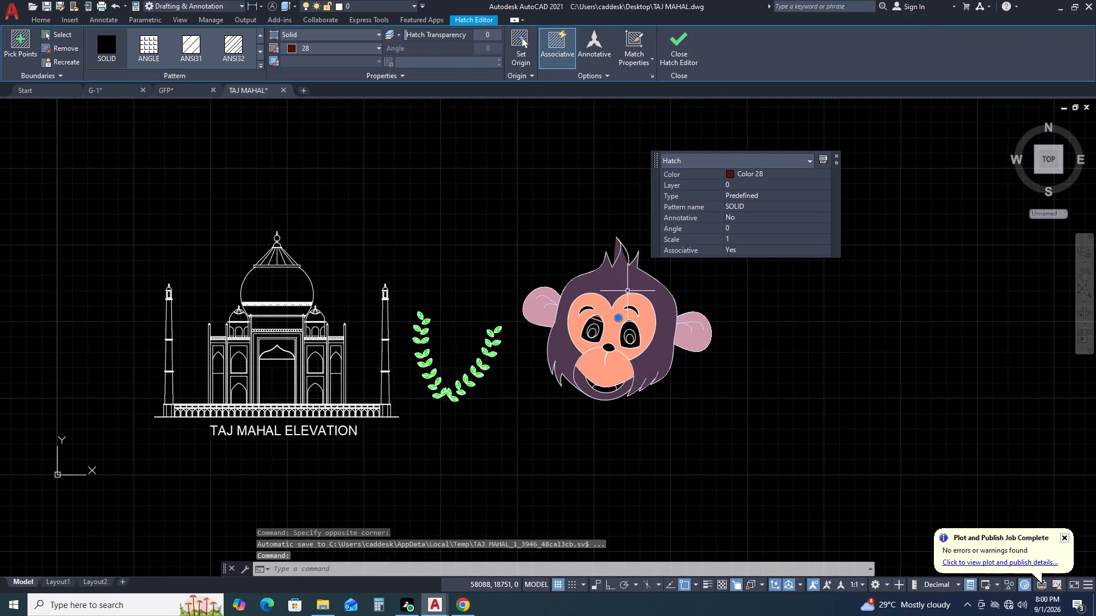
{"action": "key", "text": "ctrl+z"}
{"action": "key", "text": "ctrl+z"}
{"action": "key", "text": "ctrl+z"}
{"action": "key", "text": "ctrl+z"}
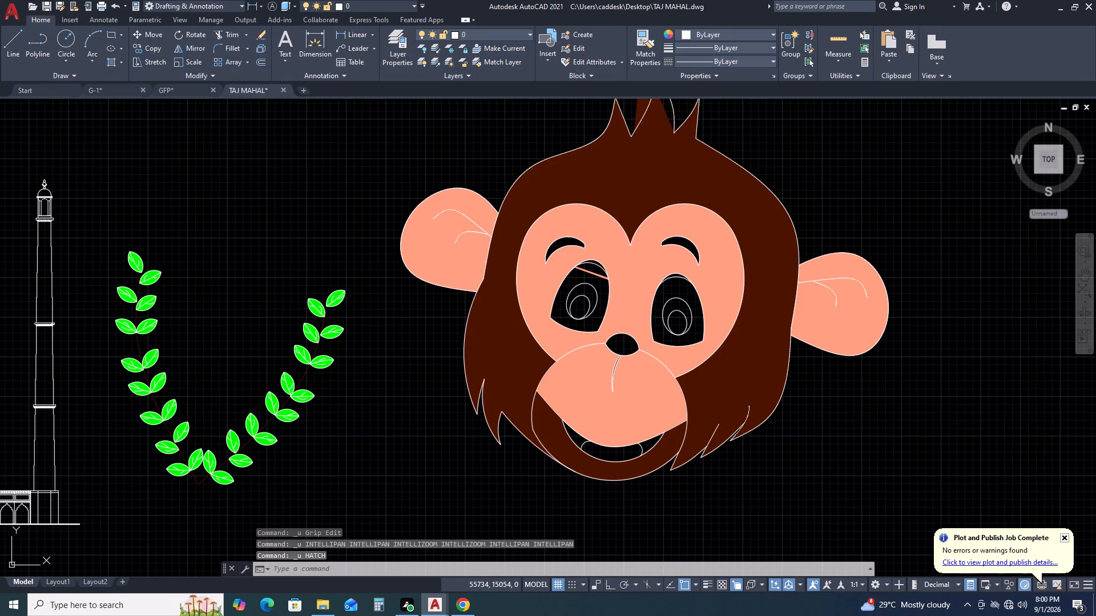
Fill the head and hair area around the face with the solid color 28 hatch again.
{"action": "scroll", "coordinate": [685, 213], "scroll_direction": "down", "scroll_amount": 2}
{"action": "middle_click_drag", "start_coordinate": [689, 185], "coordinate": [693, 198]}
{"action": "scroll", "coordinate": [692, 194], "scroll_direction": "down", "scroll_amount": 1}
{"action": "scroll", "coordinate": [682, 190], "scroll_direction": "up", "scroll_amount": 5}
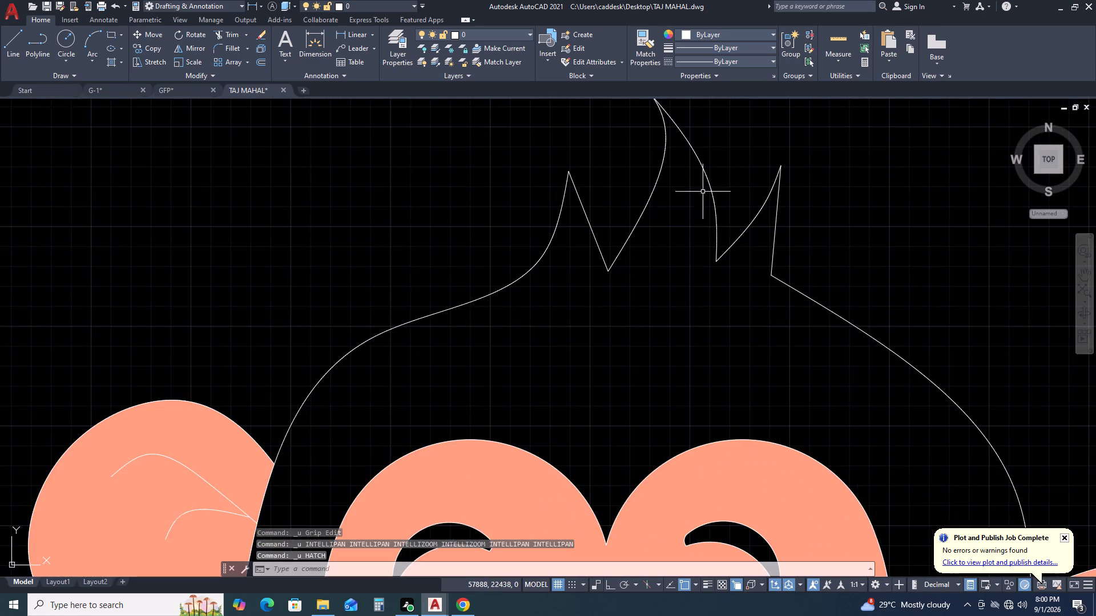
{"action": "scroll", "coordinate": [731, 192], "scroll_direction": "down", "scroll_amount": 2}
{"action": "key", "text": "h"}
{"action": "key", "text": "space"}
{"action": "left_click", "coordinate": [692, 250]}
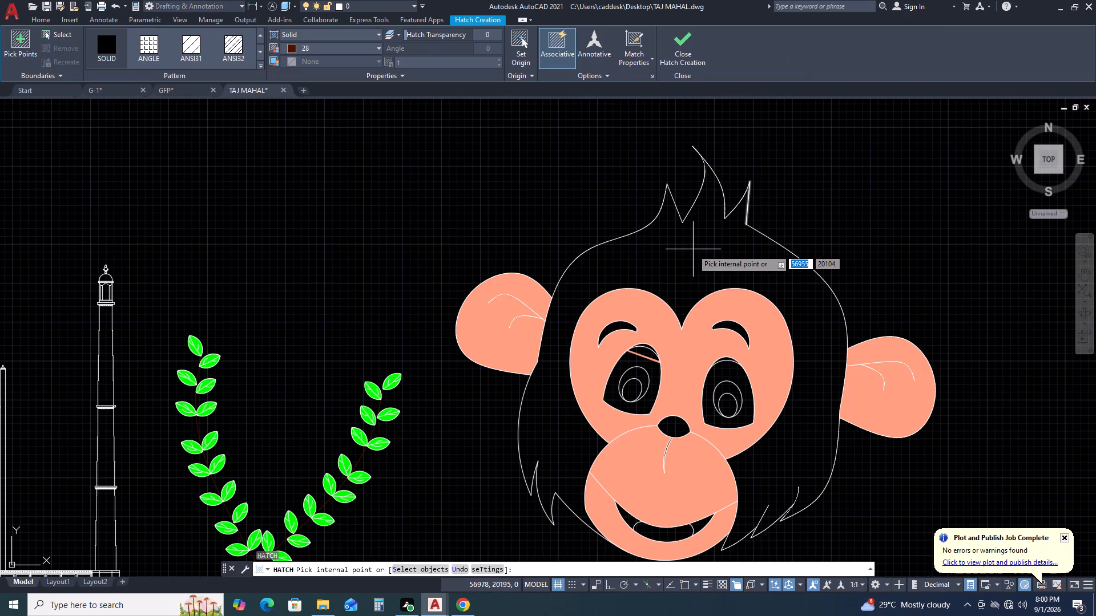
{"action": "key", "text": "Escape"}
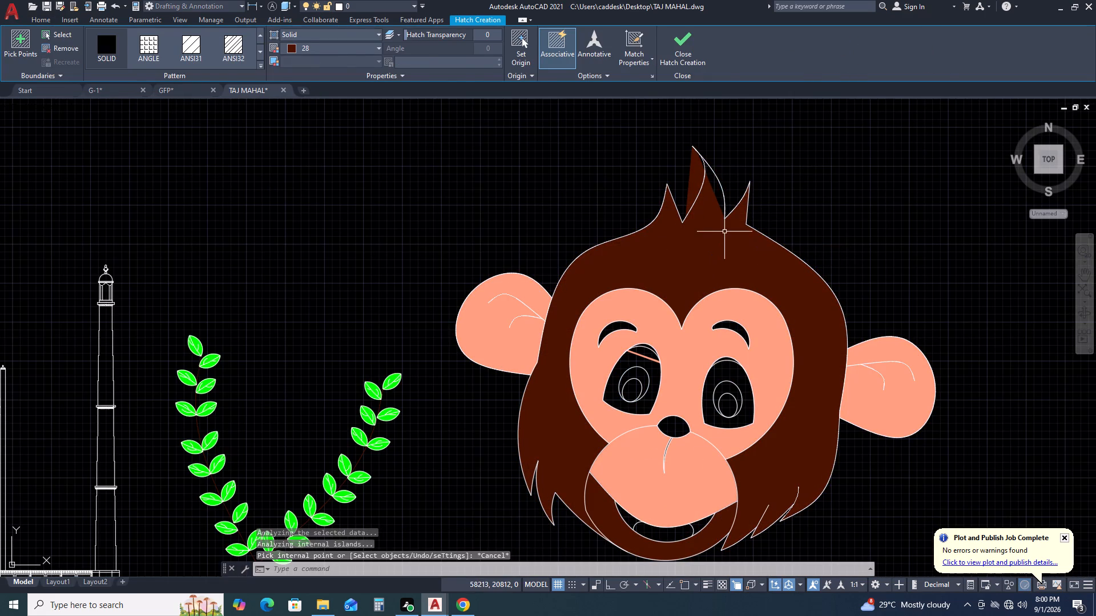
Stretch the upper fit point of the middle hair tuft's left spline outward to follow the hatch's left edge.
{"action": "scroll", "coordinate": [712, 172], "scroll_direction": "up", "scroll_amount": 2}
{"action": "middle_click_drag", "start_coordinate": [748, 189], "coordinate": [802, 266]}
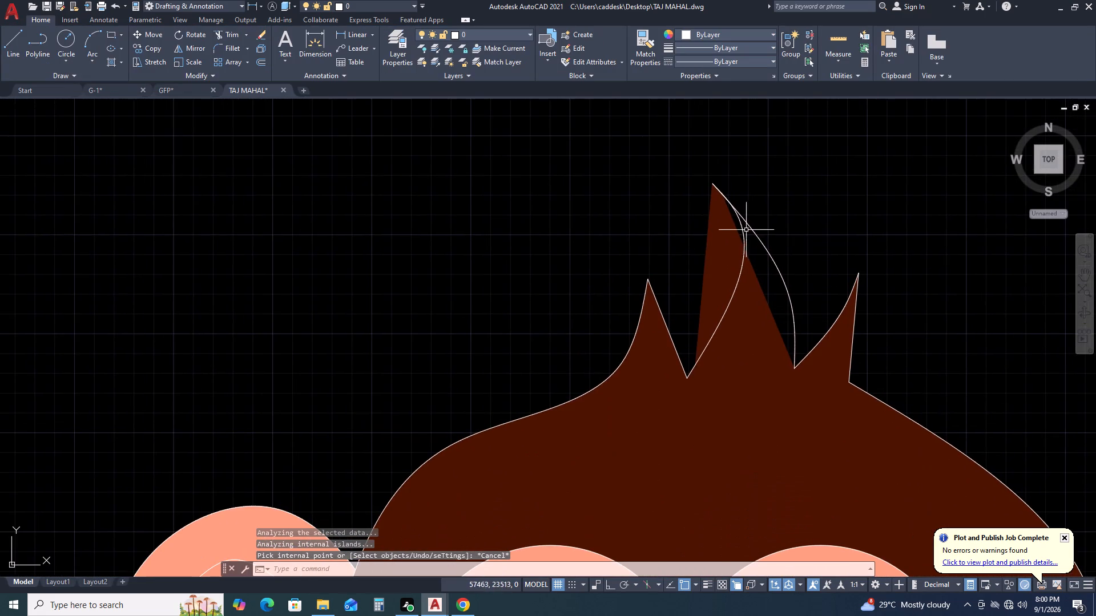
{"action": "left_click", "coordinate": [744, 237]}
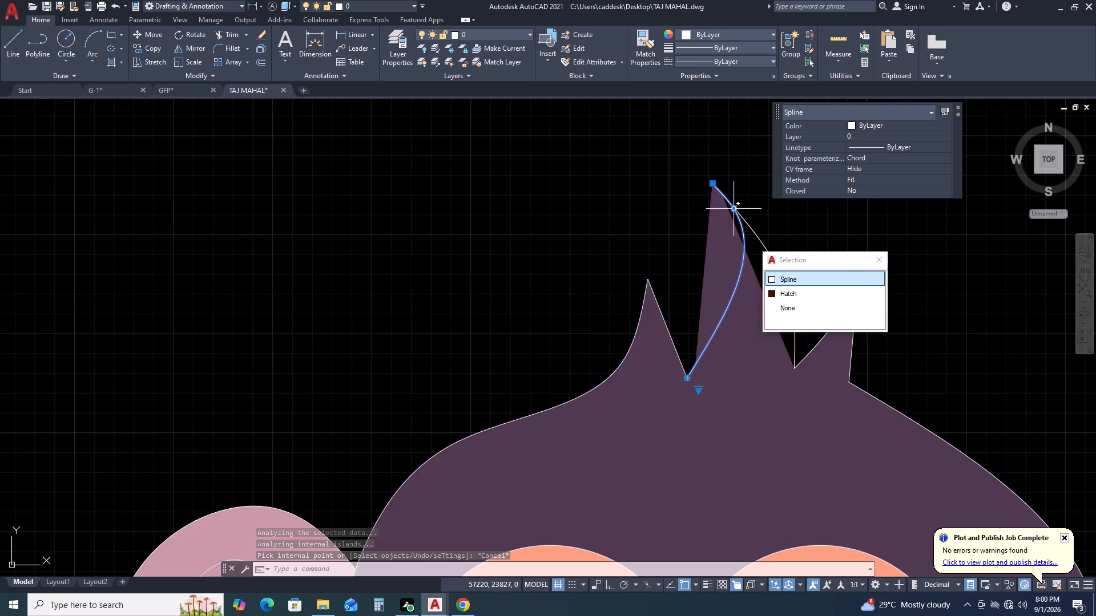
{"action": "left_click", "coordinate": [732, 210]}
{"action": "left_click", "coordinate": [711, 210]}
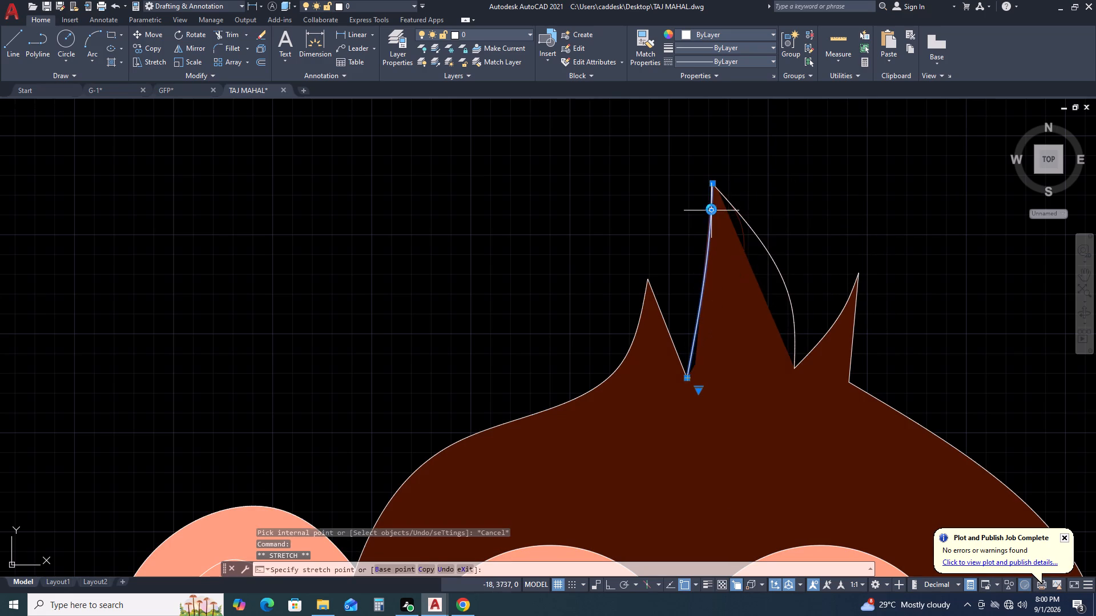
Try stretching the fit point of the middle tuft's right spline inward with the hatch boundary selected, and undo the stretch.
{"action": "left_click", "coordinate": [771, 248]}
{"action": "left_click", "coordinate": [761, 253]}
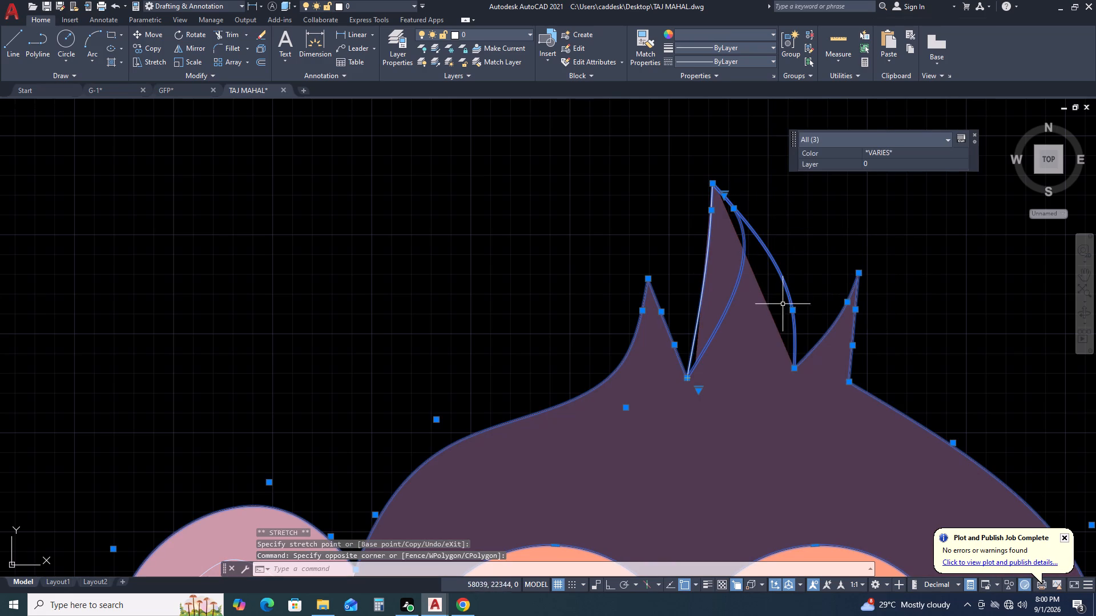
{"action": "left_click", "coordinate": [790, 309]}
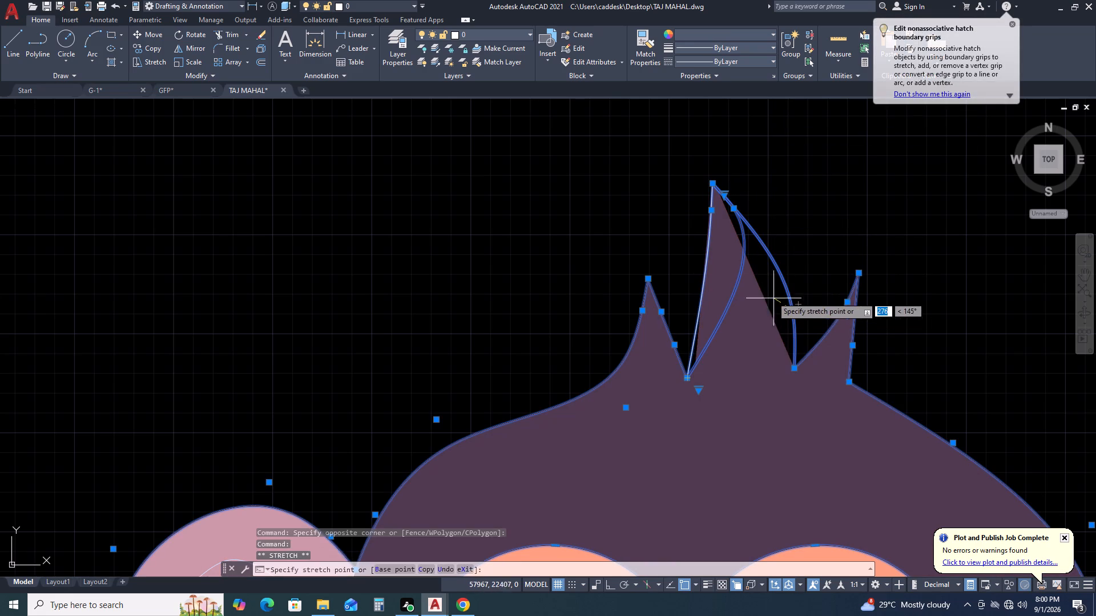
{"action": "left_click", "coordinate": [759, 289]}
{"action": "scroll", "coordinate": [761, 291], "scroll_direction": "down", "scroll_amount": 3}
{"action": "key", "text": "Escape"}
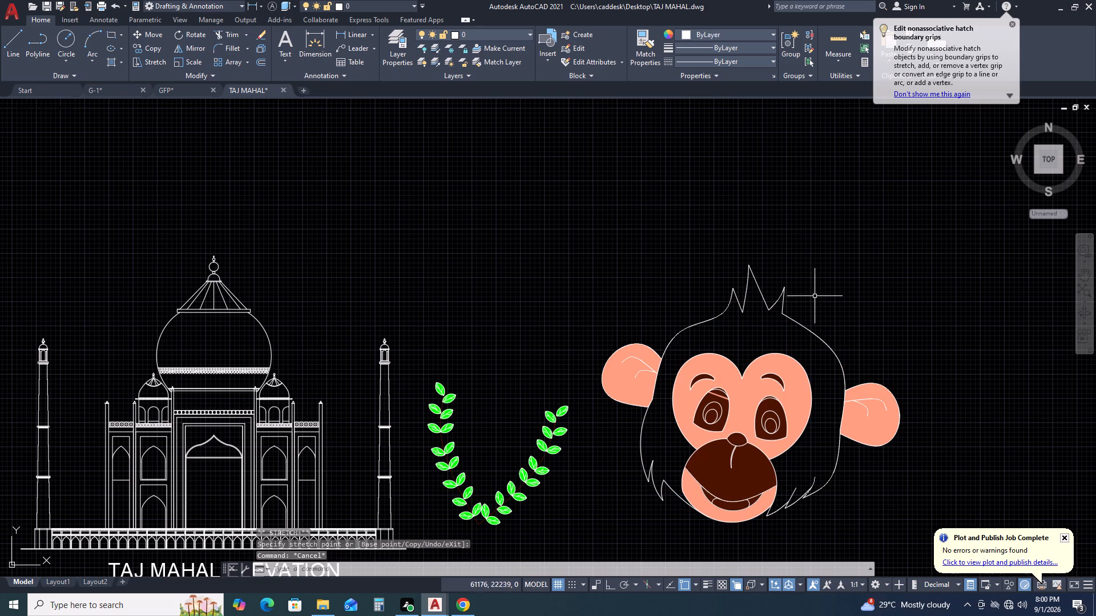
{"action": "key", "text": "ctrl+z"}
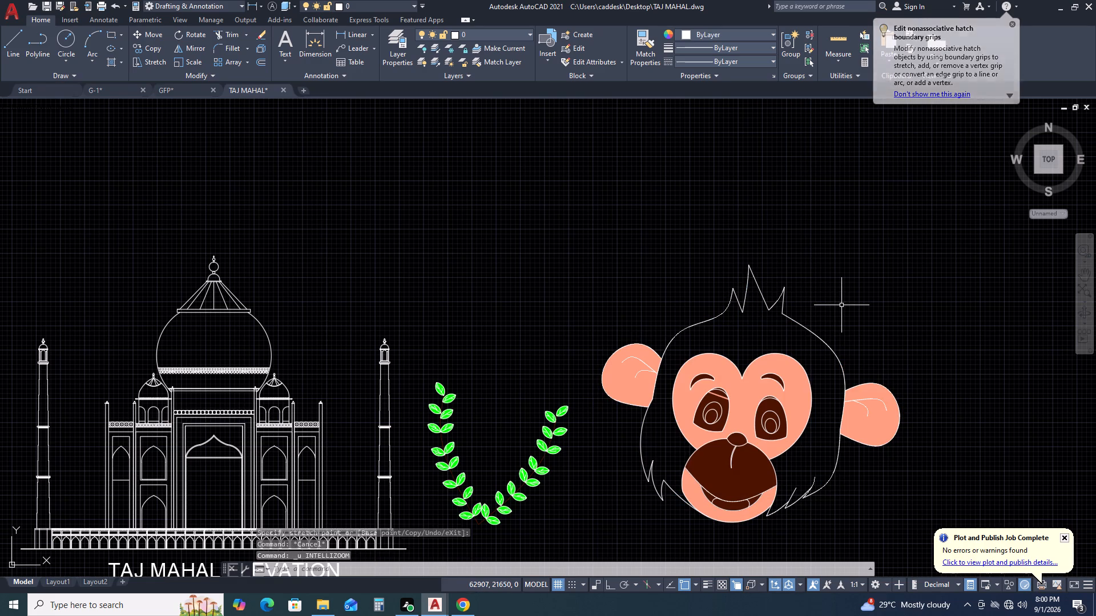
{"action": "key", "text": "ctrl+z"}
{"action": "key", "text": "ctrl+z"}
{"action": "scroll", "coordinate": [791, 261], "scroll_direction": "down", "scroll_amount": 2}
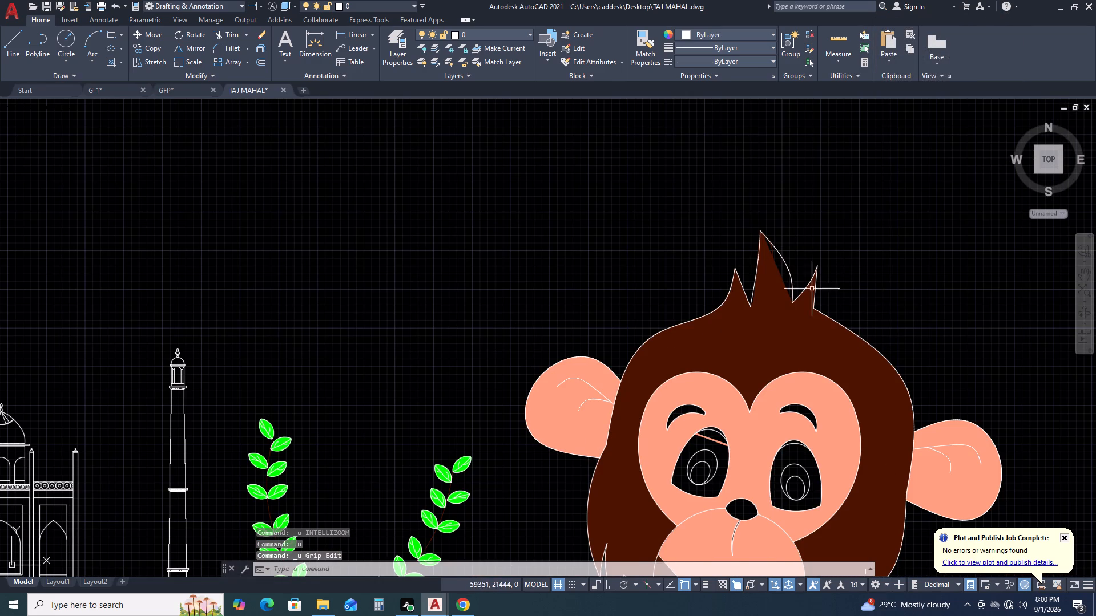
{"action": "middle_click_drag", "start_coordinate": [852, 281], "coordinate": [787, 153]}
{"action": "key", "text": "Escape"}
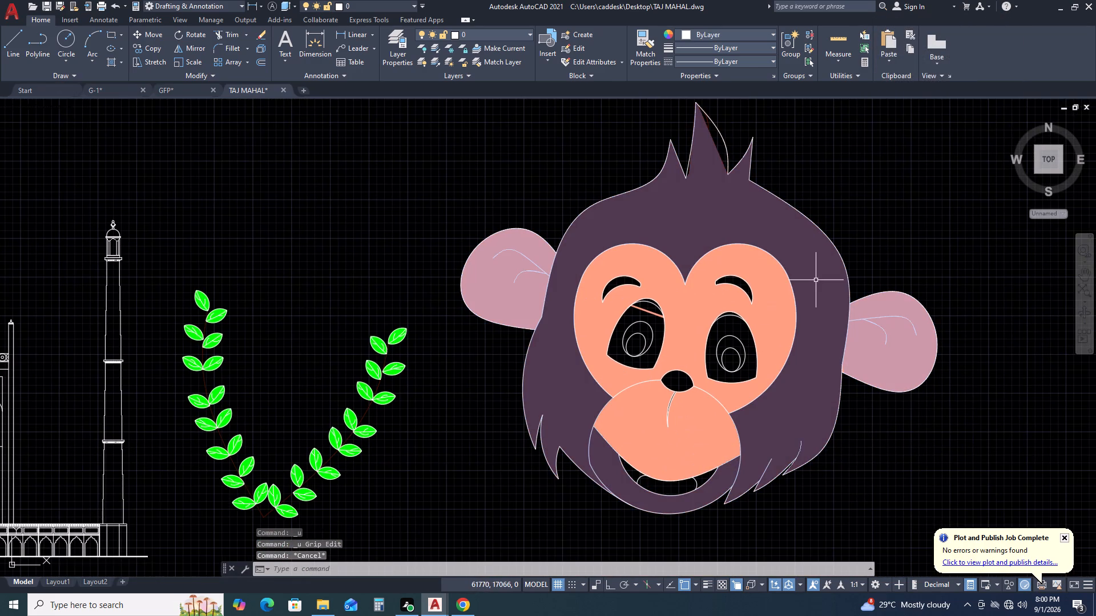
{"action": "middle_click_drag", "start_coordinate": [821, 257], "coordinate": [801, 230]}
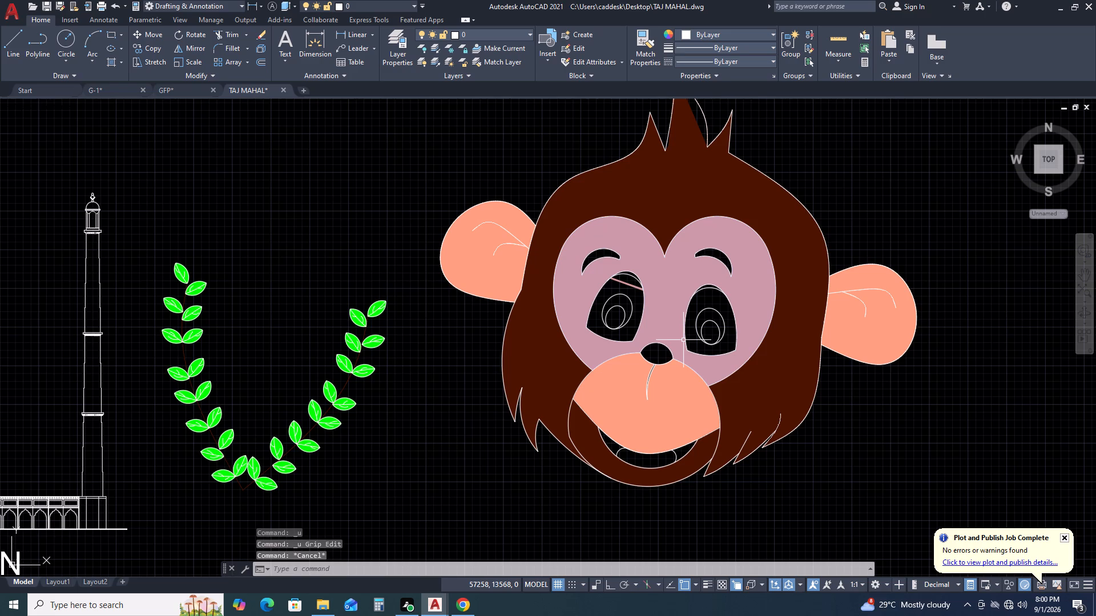
Fill the white of the monkey's right-hand eye, around the iris, with a solid hatch in ByLayer color.
{"action": "type", "text": "H"}
{"action": "key", "text": "space"}
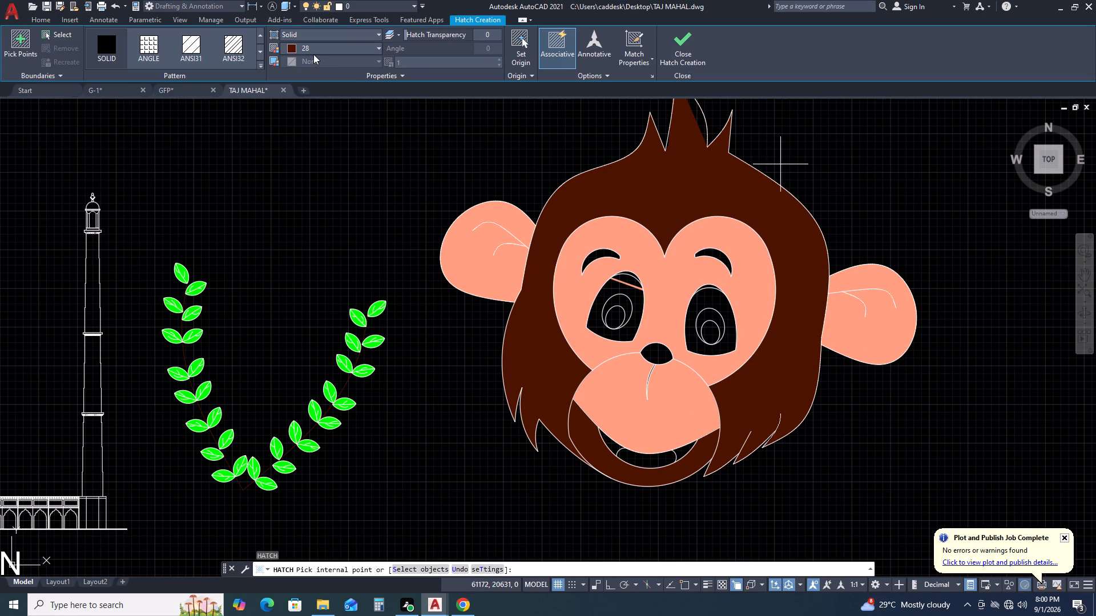
{"action": "left_click", "coordinate": [317, 49]}
{"action": "left_click", "coordinate": [328, 66]}
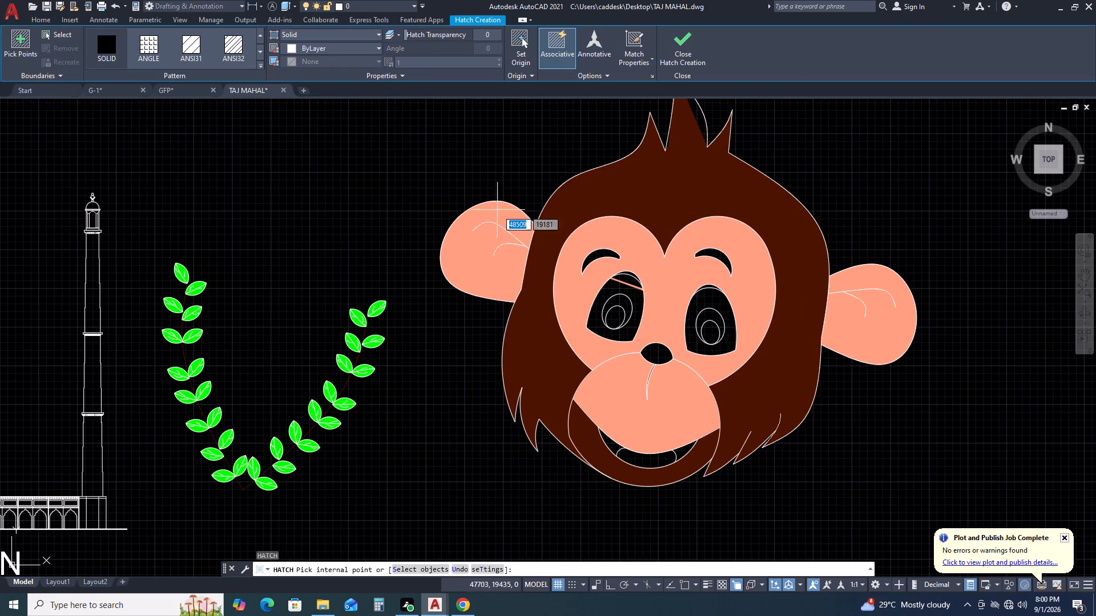
{"action": "left_click", "coordinate": [704, 299]}
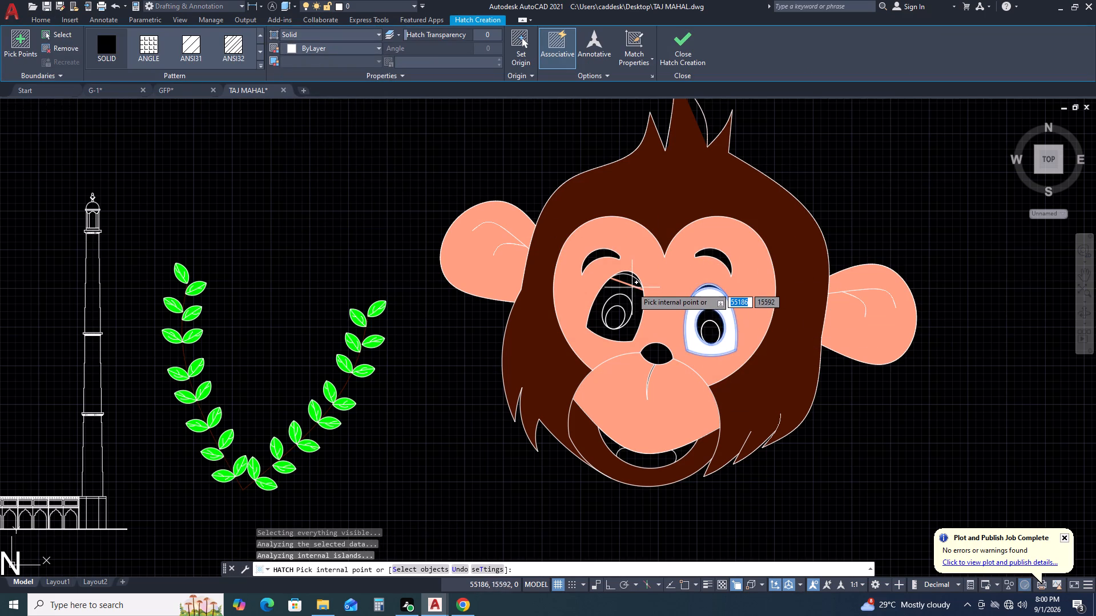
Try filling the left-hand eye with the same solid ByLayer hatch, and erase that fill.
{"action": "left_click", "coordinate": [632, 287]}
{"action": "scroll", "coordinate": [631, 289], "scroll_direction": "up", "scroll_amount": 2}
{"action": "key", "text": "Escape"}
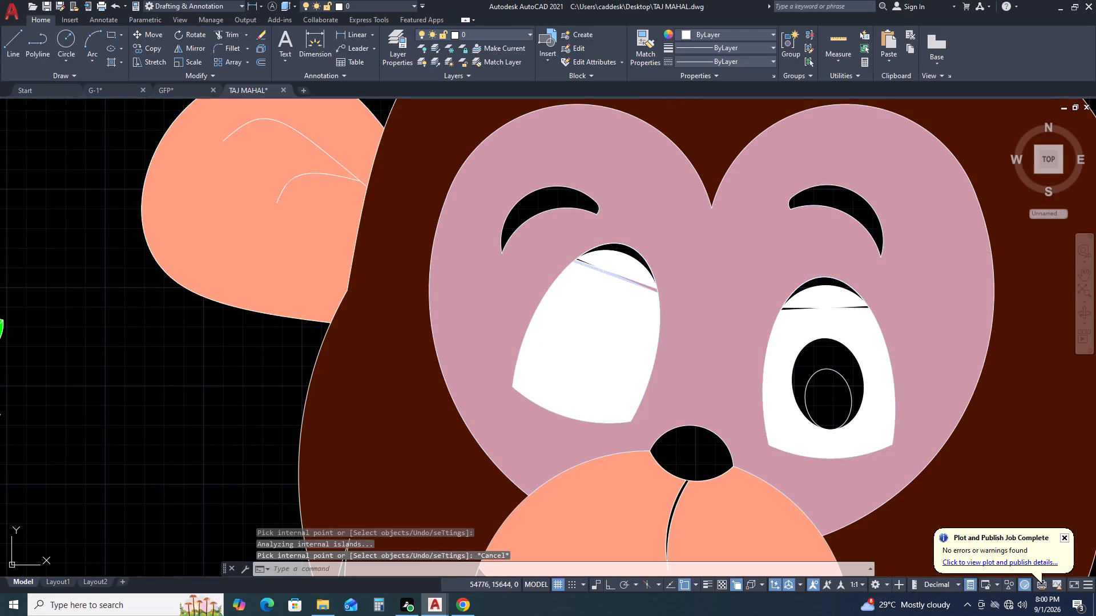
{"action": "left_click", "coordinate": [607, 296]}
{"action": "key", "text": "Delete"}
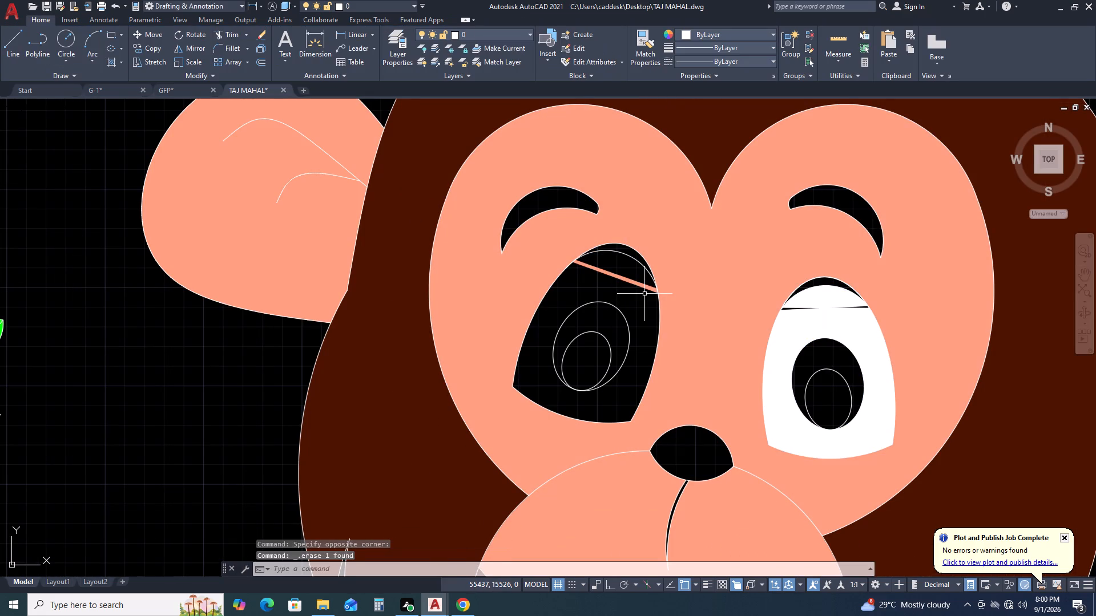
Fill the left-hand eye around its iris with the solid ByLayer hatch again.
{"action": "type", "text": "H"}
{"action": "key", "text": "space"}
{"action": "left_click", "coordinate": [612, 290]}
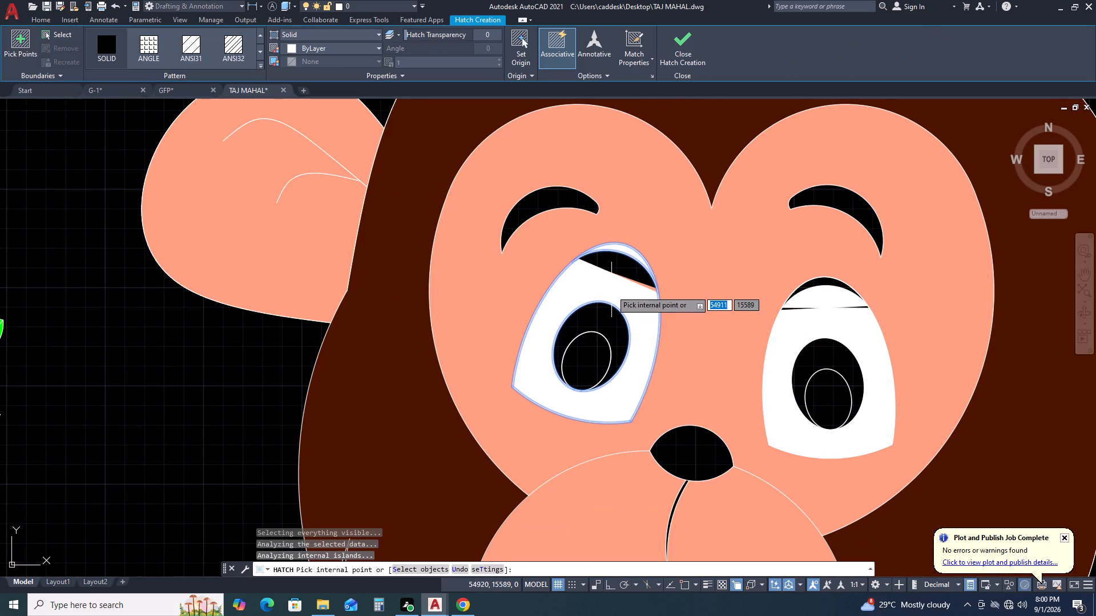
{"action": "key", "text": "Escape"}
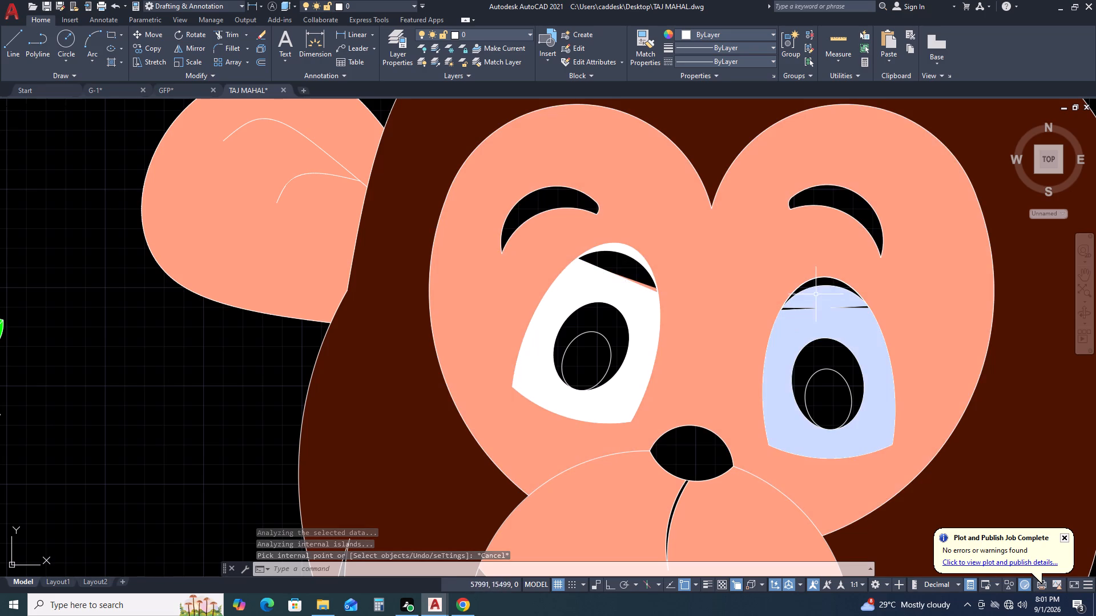
Hatch the left-hand eye with solid ByLayer color from inside the unfilled area under the upper eyelid curve.
{"action": "middle_click_drag", "start_coordinate": [837, 302], "coordinate": [792, 261]}
{"action": "scroll", "coordinate": [591, 226], "scroll_direction": "up", "scroll_amount": 2}
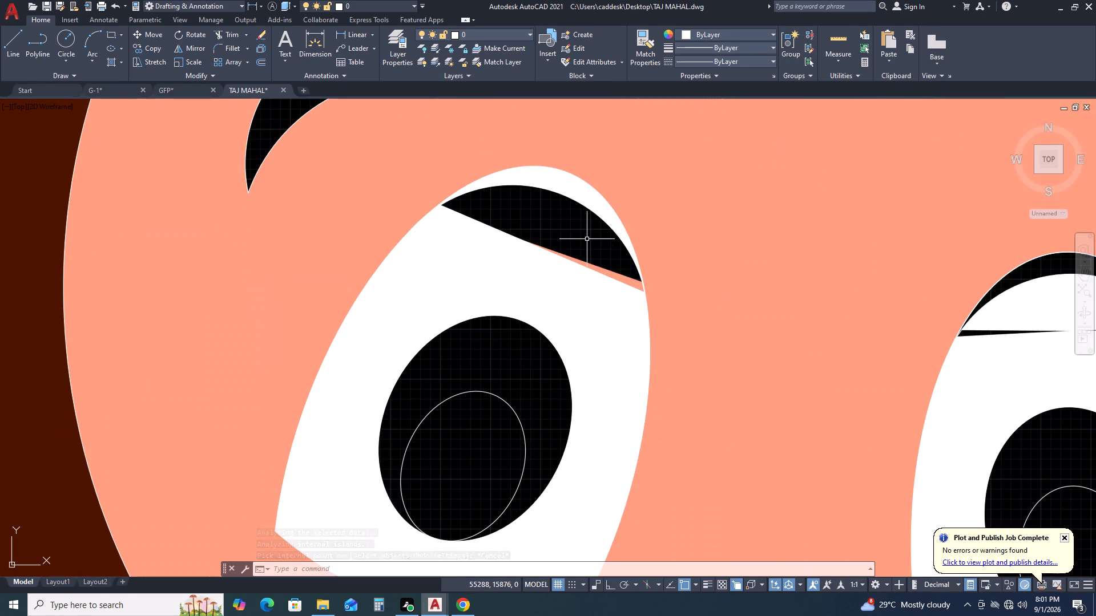
{"action": "type", "text": "H"}
{"action": "key", "text": "space"}
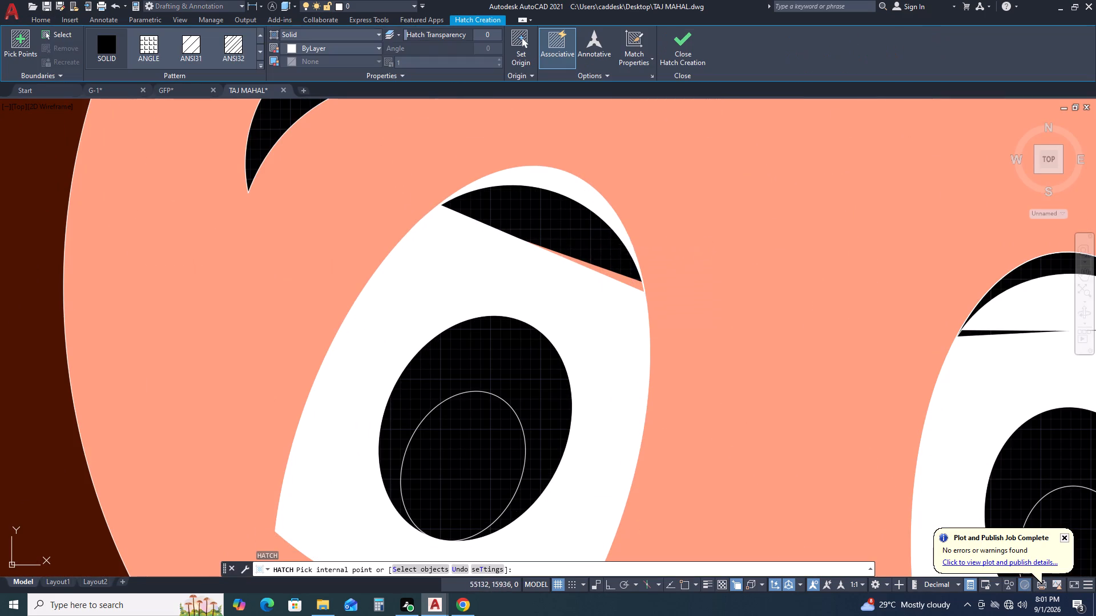
{"action": "left_click", "coordinate": [562, 229]}
{"action": "scroll", "coordinate": [589, 257], "scroll_direction": "down", "scroll_amount": 4}
{"action": "key", "text": "Escape"}
{"action": "scroll", "coordinate": [645, 241], "scroll_direction": "down", "scroll_amount": 2}
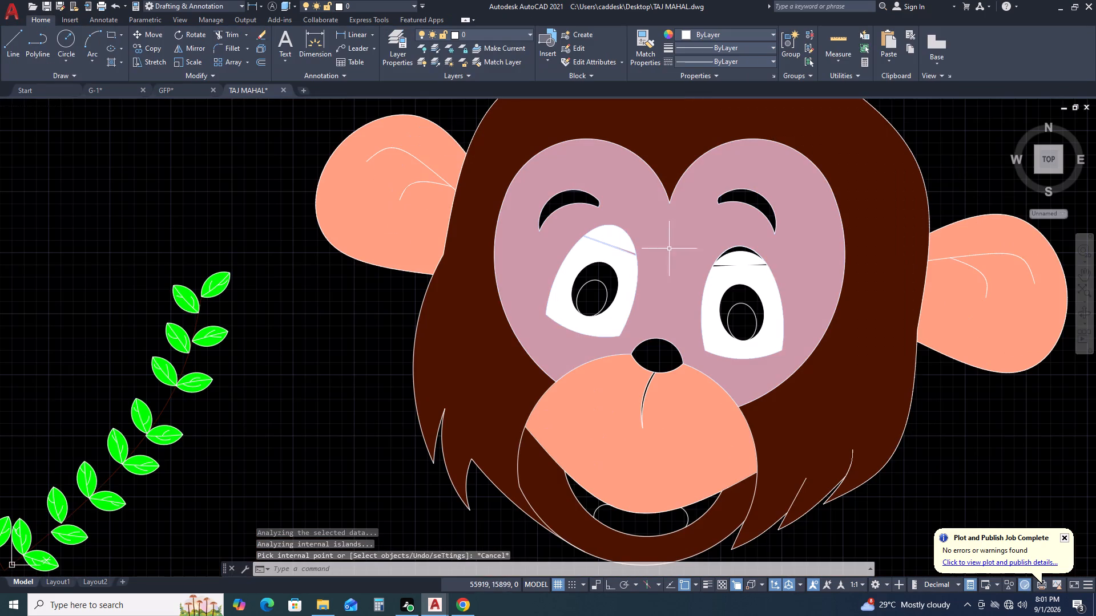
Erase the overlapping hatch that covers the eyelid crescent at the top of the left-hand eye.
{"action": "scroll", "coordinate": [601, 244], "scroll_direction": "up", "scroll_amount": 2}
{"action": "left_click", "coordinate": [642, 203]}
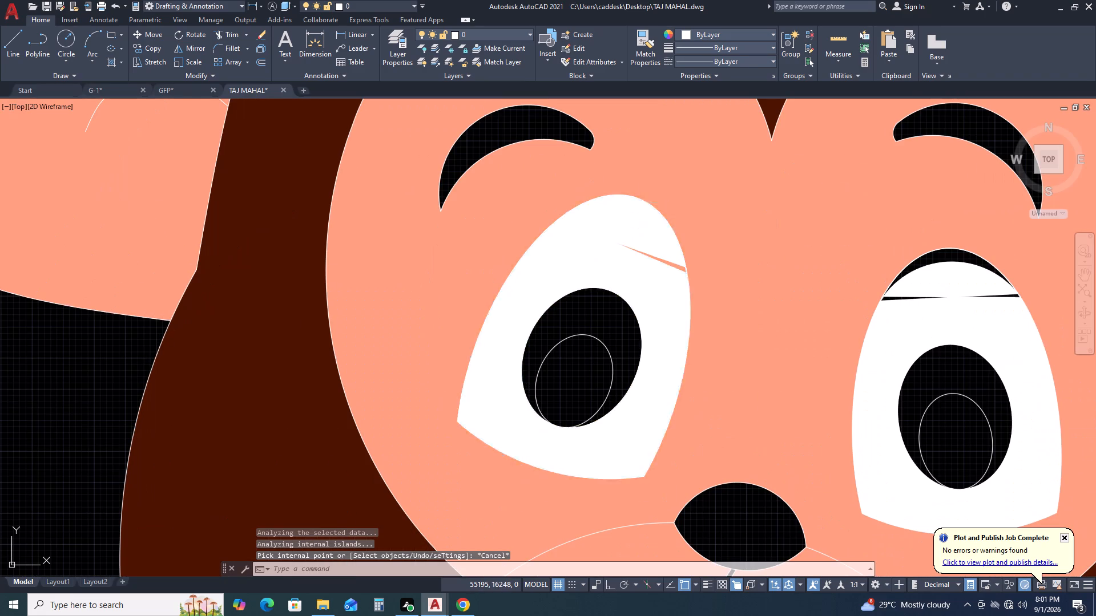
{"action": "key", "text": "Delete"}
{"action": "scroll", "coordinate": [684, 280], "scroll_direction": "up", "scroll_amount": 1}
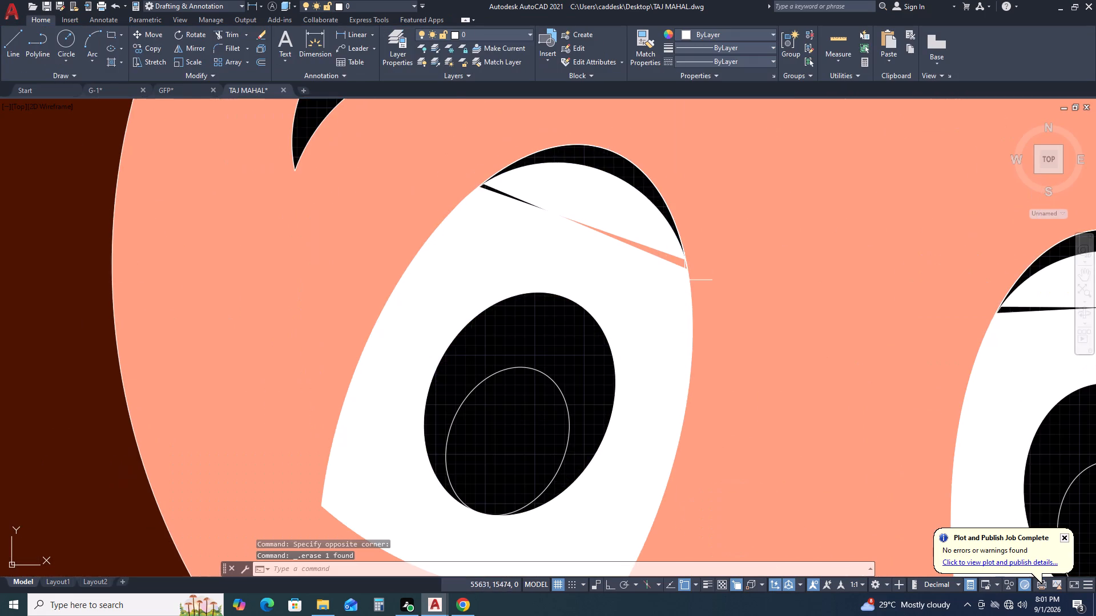
Fill the irises of both eyes, around the pupils, with a solid hatch in index color 30.
{"action": "scroll", "coordinate": [599, 198], "scroll_direction": "down", "scroll_amount": 2}
{"action": "middle_click_drag", "start_coordinate": [860, 261], "coordinate": [768, 257]}
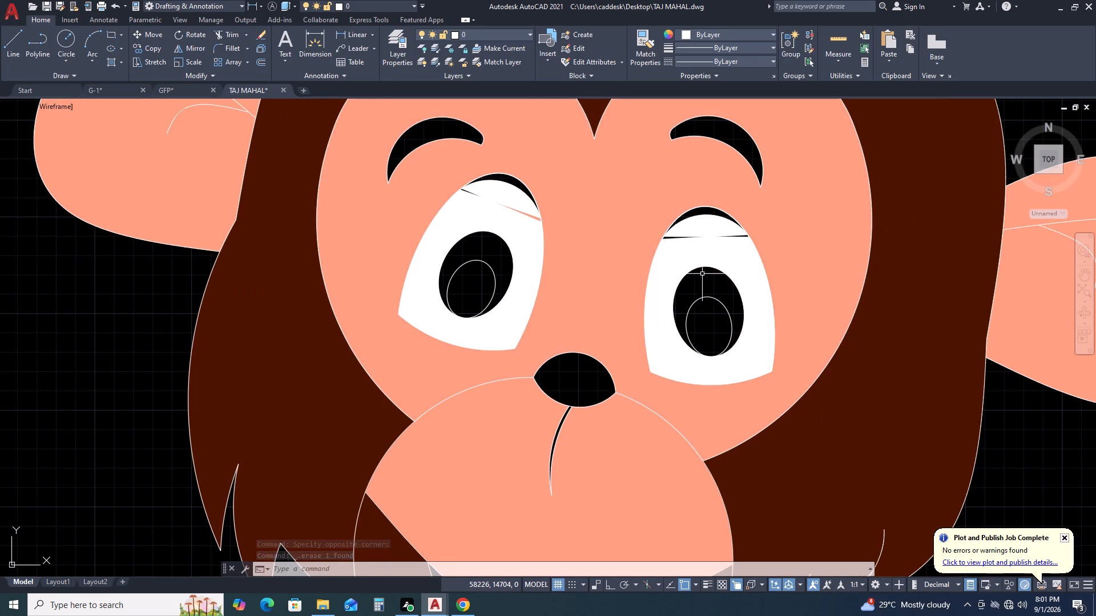
{"action": "scroll", "coordinate": [739, 274], "scroll_direction": "down", "scroll_amount": 1}
{"action": "middle_click_drag", "start_coordinate": [831, 274], "coordinate": [775, 209]}
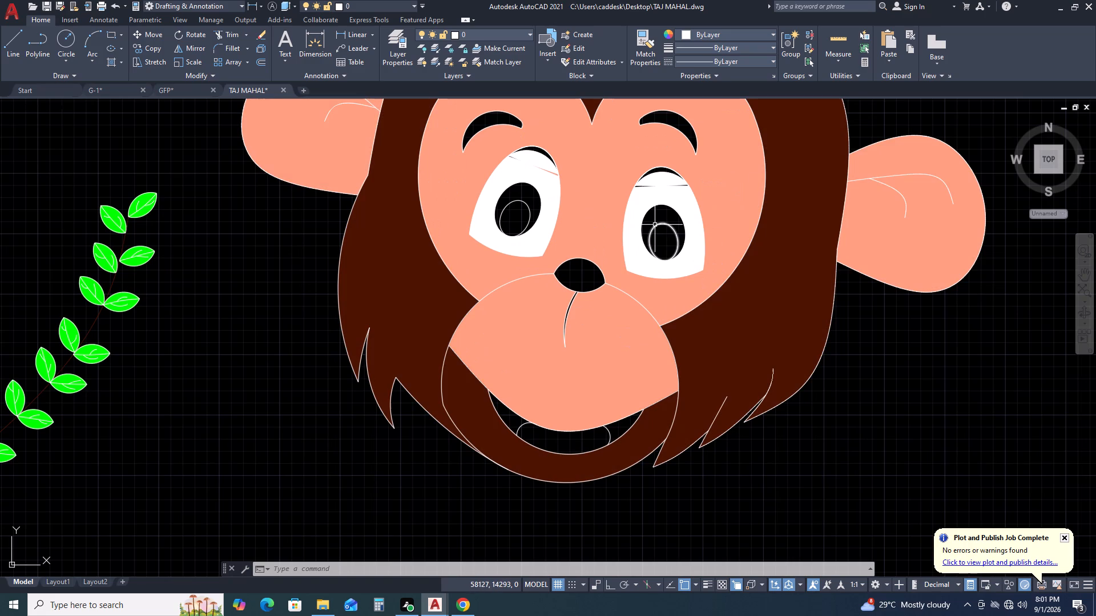
{"action": "type", "text": "H"}
{"action": "key", "text": "space"}
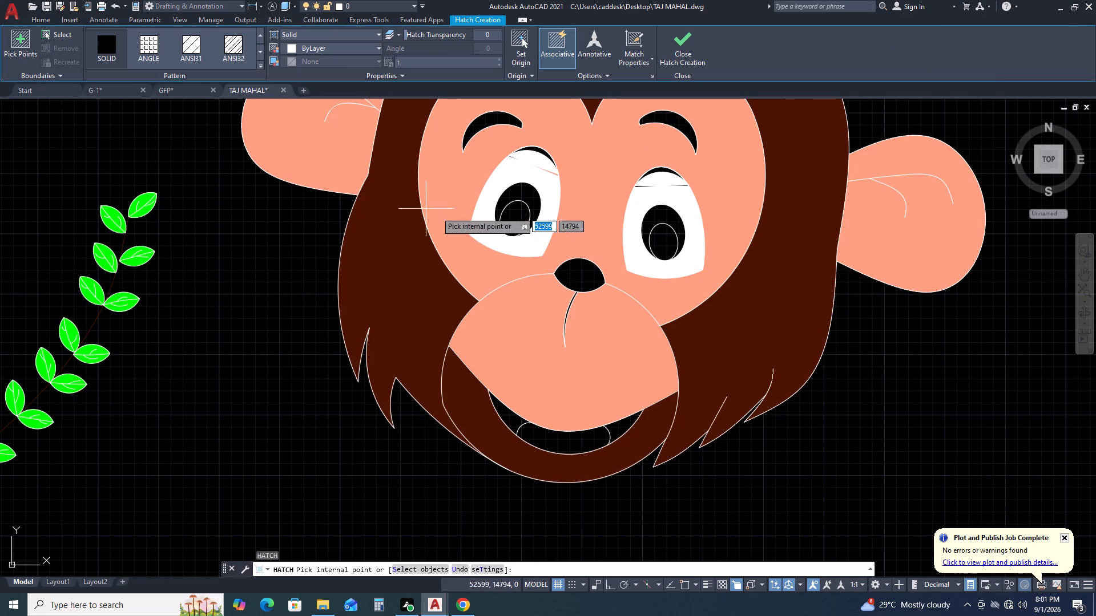
{"action": "left_click", "coordinate": [348, 51]}
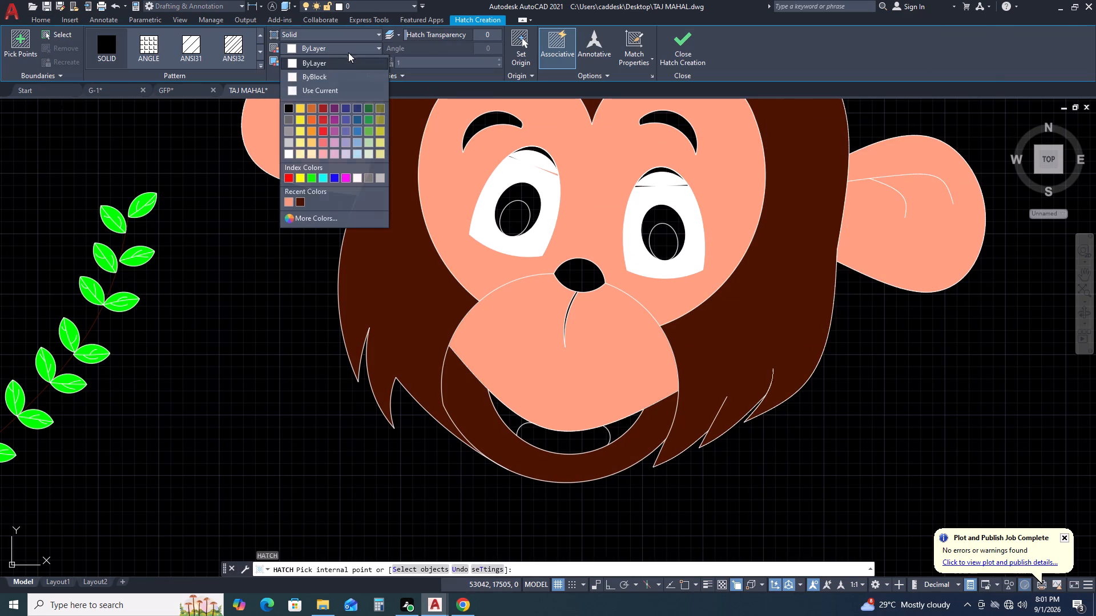
{"action": "left_click", "coordinate": [321, 224]}
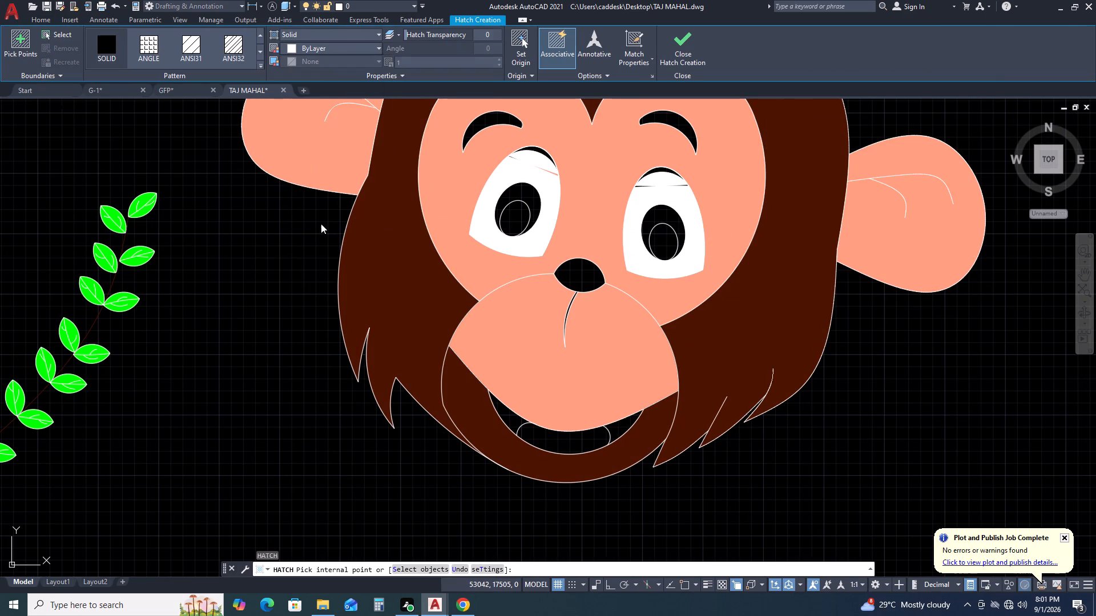
{"action": "left_click", "coordinate": [472, 263]}
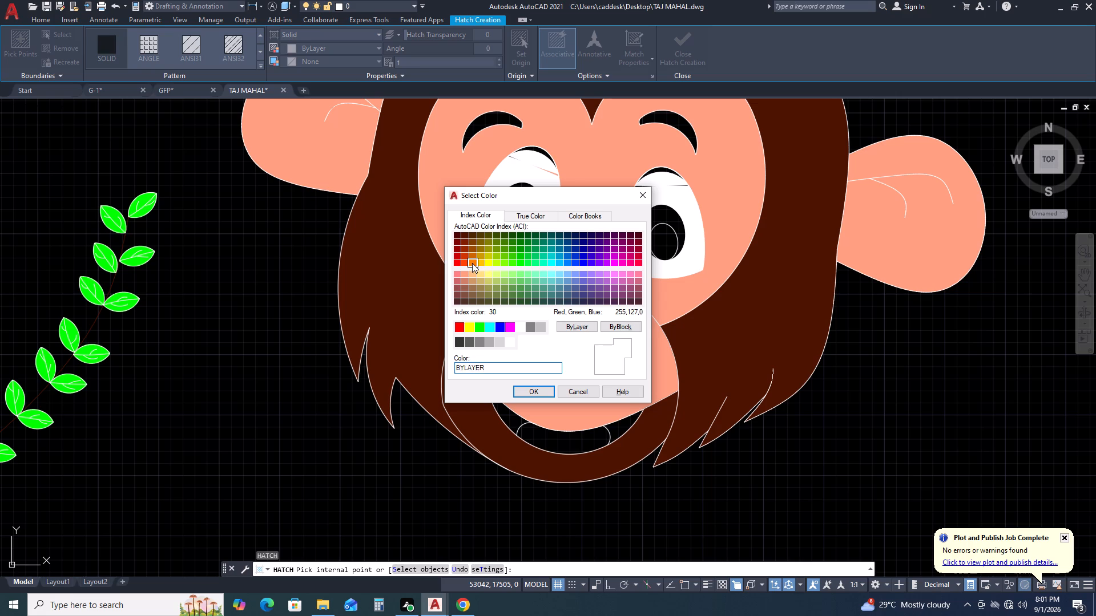
{"action": "left_click", "coordinate": [531, 394]}
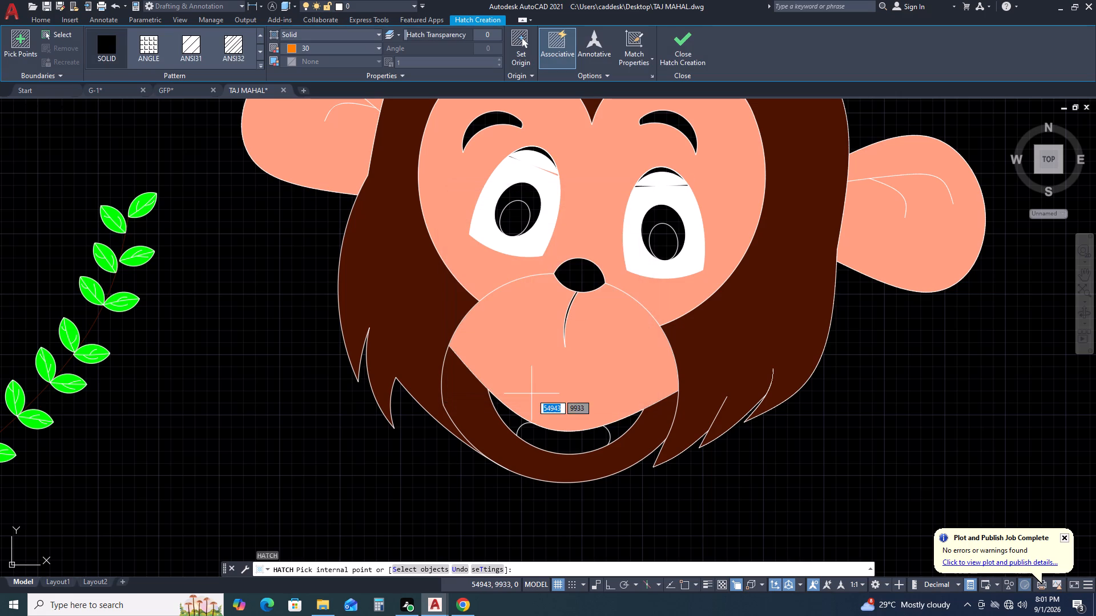
{"action": "left_click", "coordinate": [670, 216]}
{"action": "left_click", "coordinate": [534, 193]}
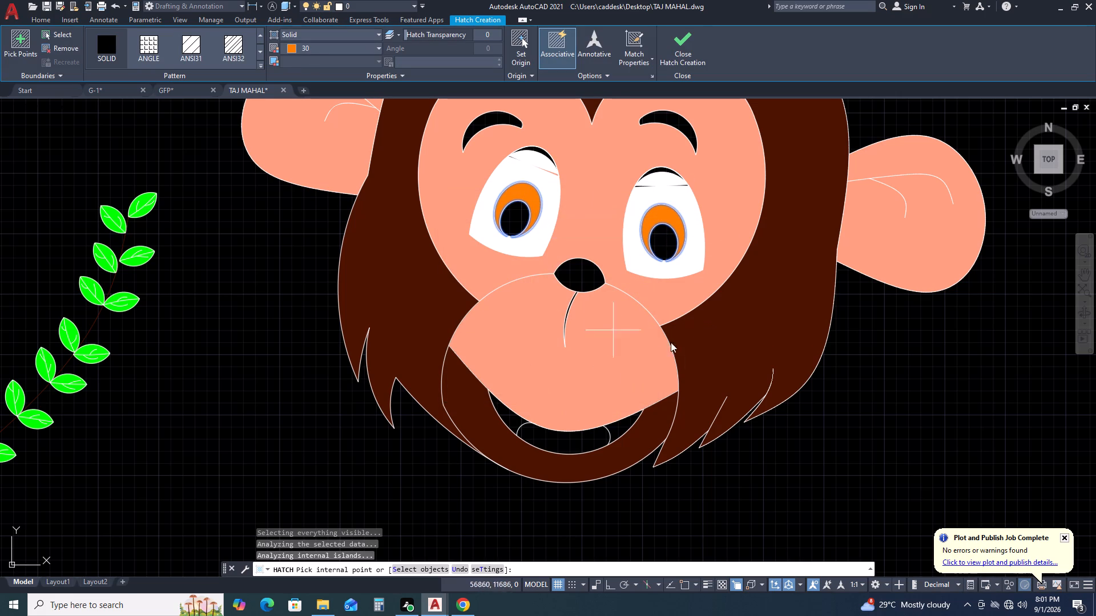
{"action": "key", "text": "Escape"}
Fill the tongue inside the monkey's mouth with a solid hatch in index color 12.
{"action": "scroll", "coordinate": [605, 230], "scroll_direction": "down", "scroll_amount": 1}
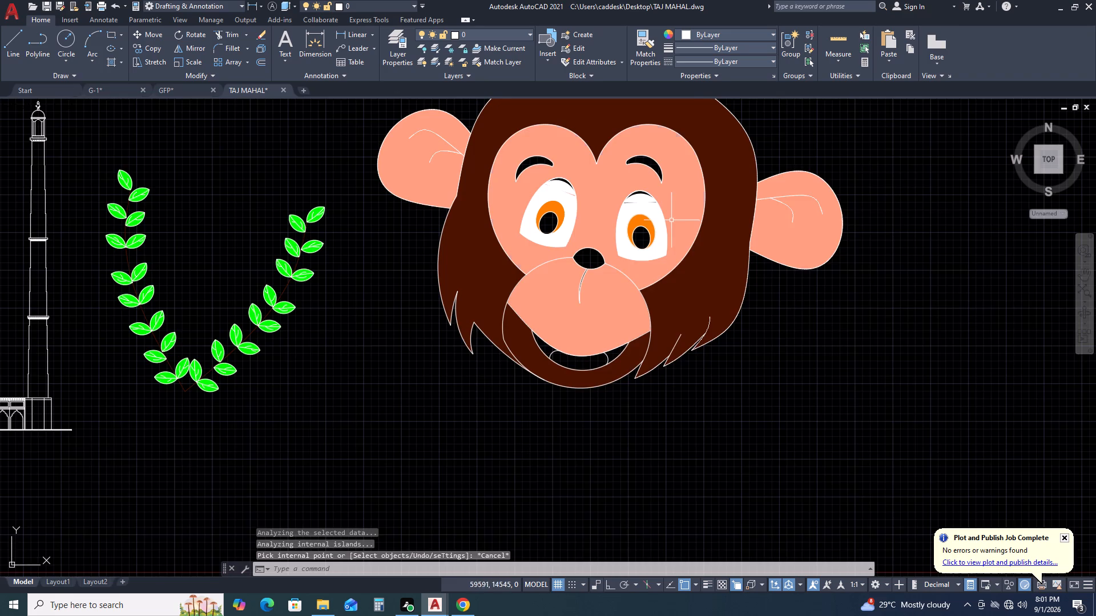
{"action": "middle_click_drag", "start_coordinate": [687, 238], "coordinate": [736, 314]}
{"action": "scroll", "coordinate": [825, 366], "scroll_direction": "down", "scroll_amount": 3}
{"action": "middle_click_drag", "start_coordinate": [868, 387], "coordinate": [776, 301]}
{"action": "scroll", "coordinate": [699, 289], "scroll_direction": "up", "scroll_amount": 3}
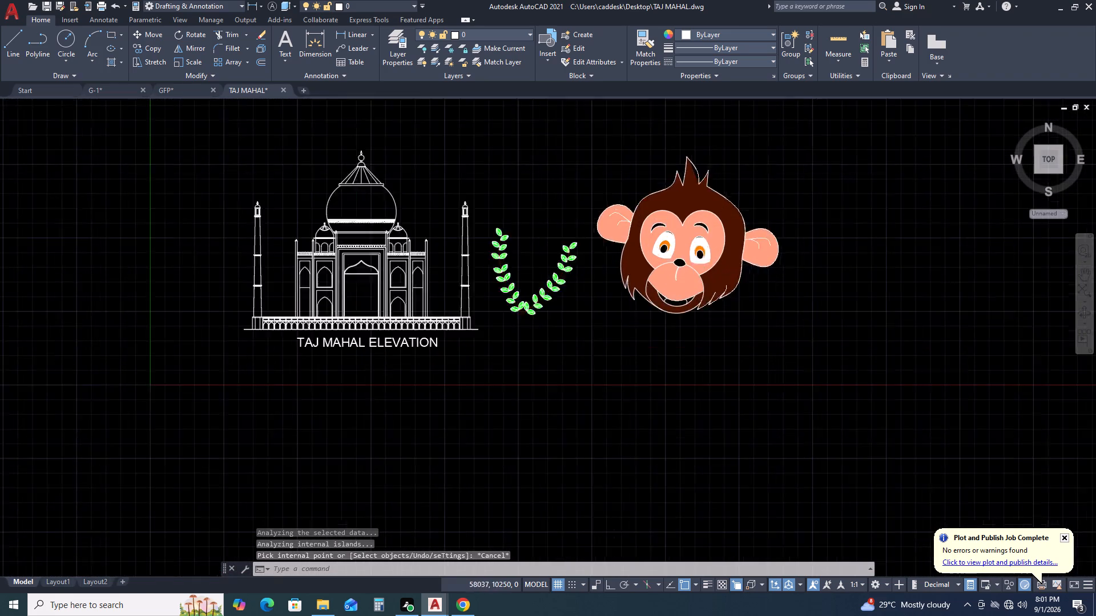
{"action": "middle_click_drag", "start_coordinate": [645, 338], "coordinate": [672, 314]}
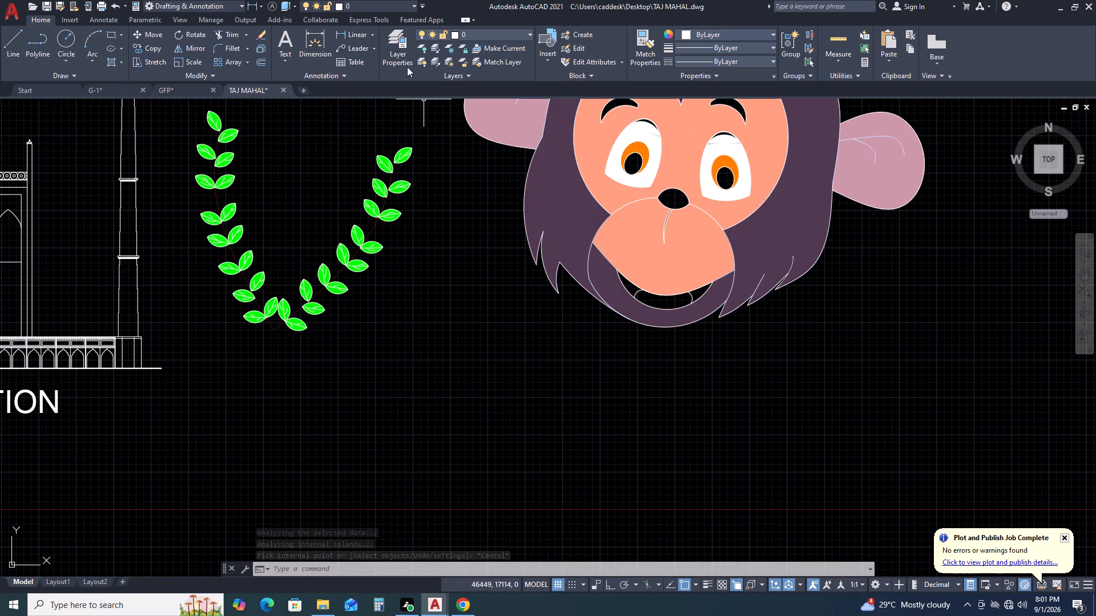
{"action": "key", "text": "h"}
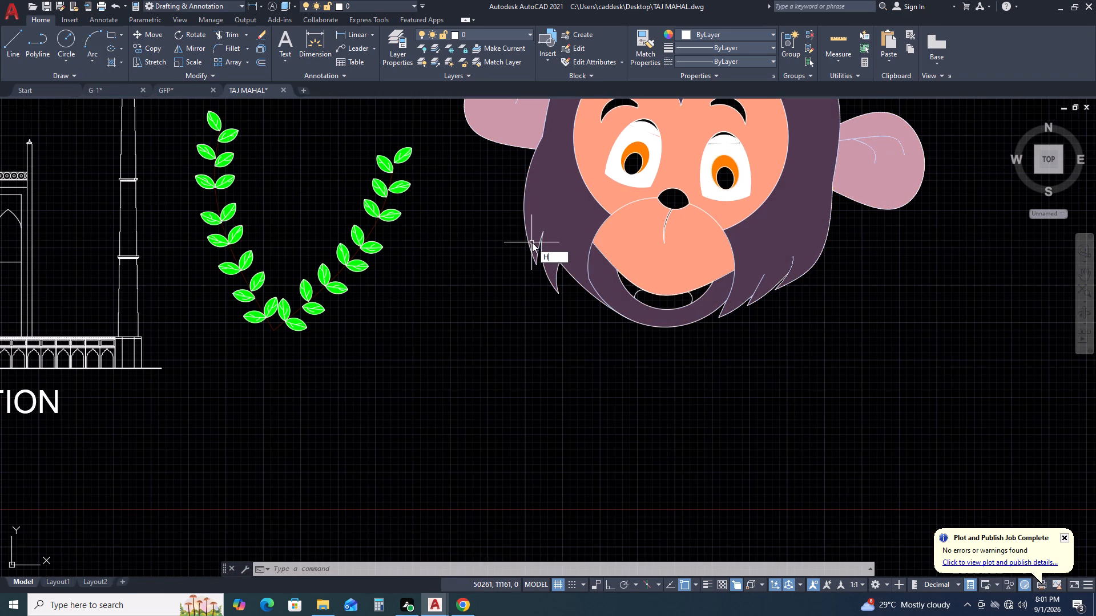
{"action": "key", "text": "space"}
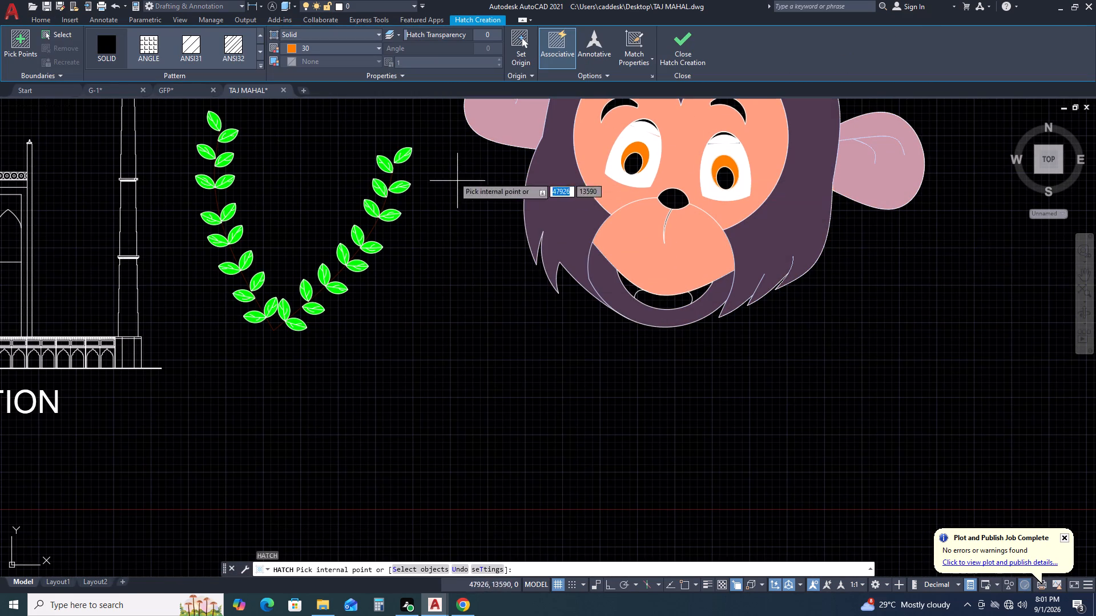
{"action": "left_click", "coordinate": [334, 46]}
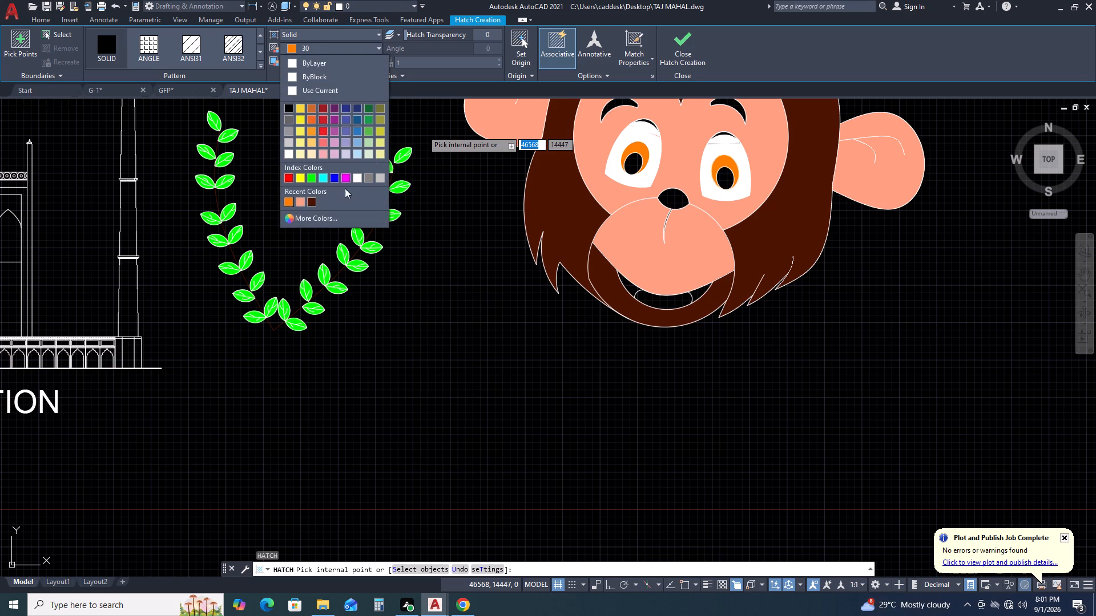
{"action": "left_click", "coordinate": [325, 219]}
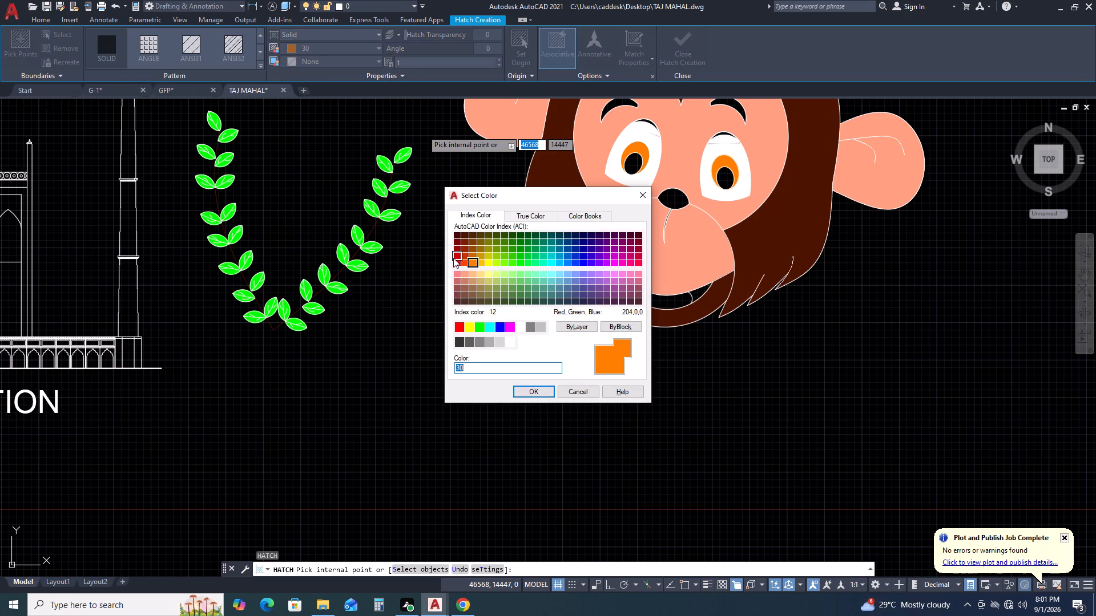
{"action": "left_click", "coordinate": [456, 255]}
{"action": "left_click", "coordinate": [534, 392]}
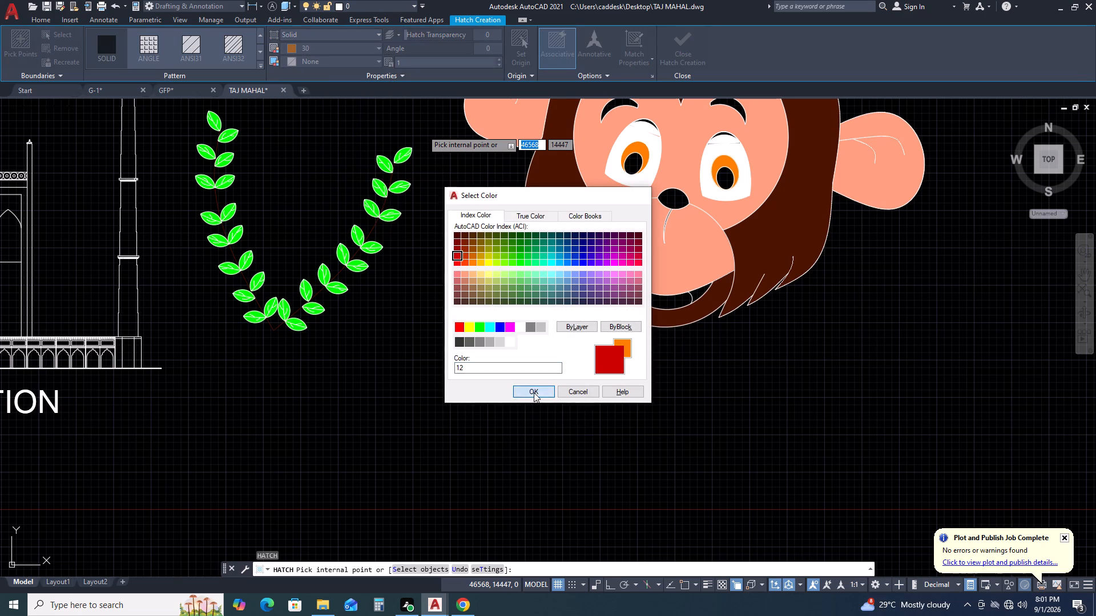
{"action": "left_click", "coordinate": [661, 299]}
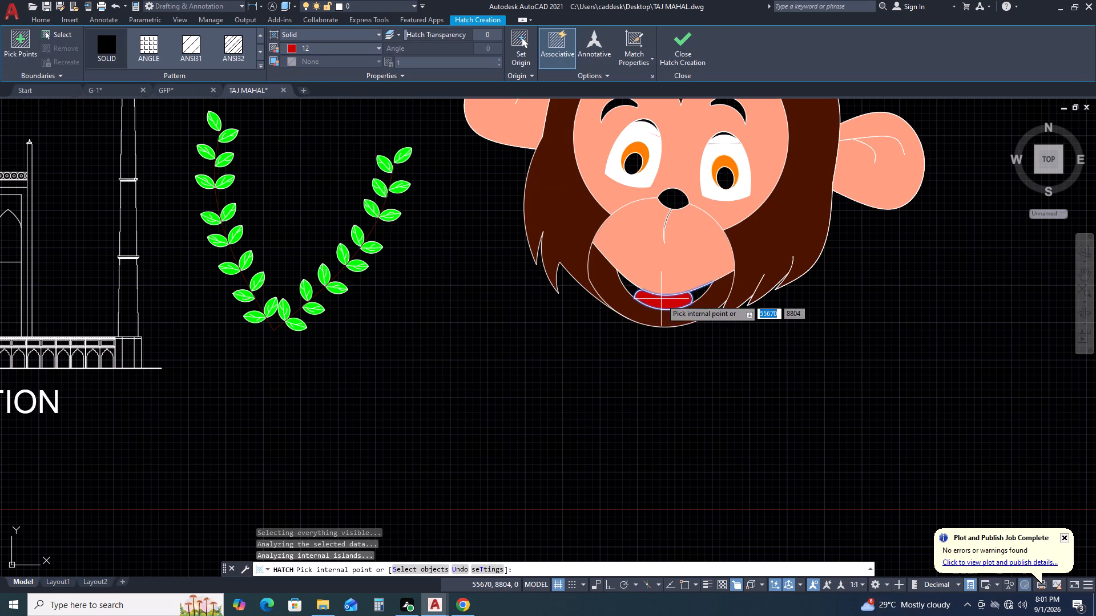
{"action": "key", "text": "Escape"}
Examine the colored monkey face up close and as a whole beside the Taj Mahal elevation.
{"action": "scroll", "coordinate": [579, 331], "scroll_direction": "down", "scroll_amount": 2}
{"action": "scroll", "coordinate": [583, 294], "scroll_direction": "up", "scroll_amount": 3}
{"action": "middle_click_drag", "start_coordinate": [877, 284], "coordinate": [855, 287]}
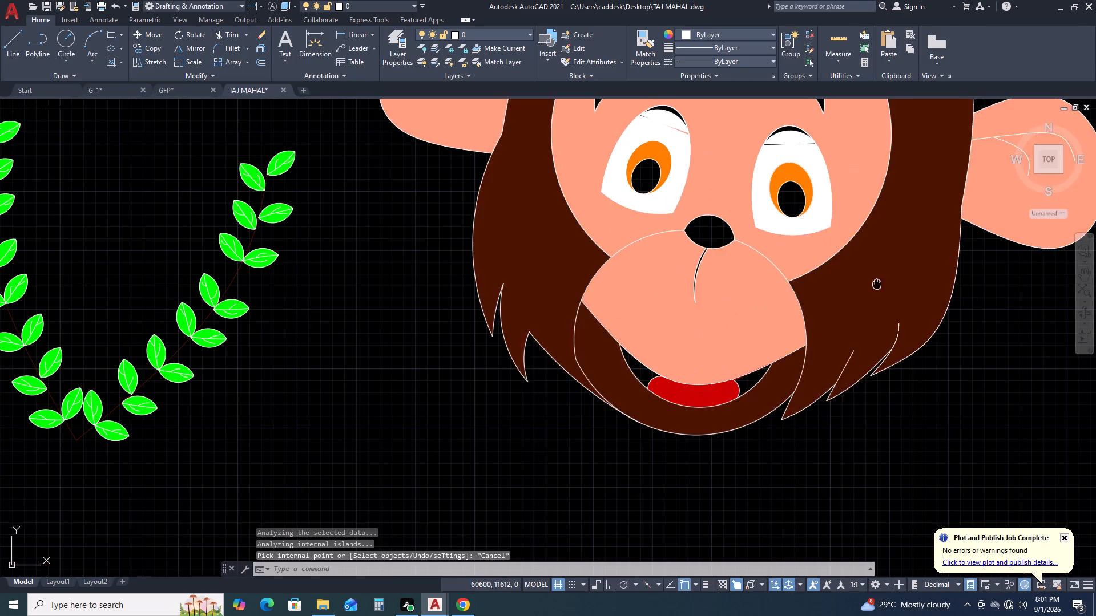
{"action": "middle_click_drag", "start_coordinate": [855, 287], "coordinate": [708, 293]}
{"action": "scroll", "coordinate": [817, 305], "scroll_direction": "down", "scroll_amount": 1}
{"action": "middle_click_drag", "start_coordinate": [870, 301], "coordinate": [756, 334]}
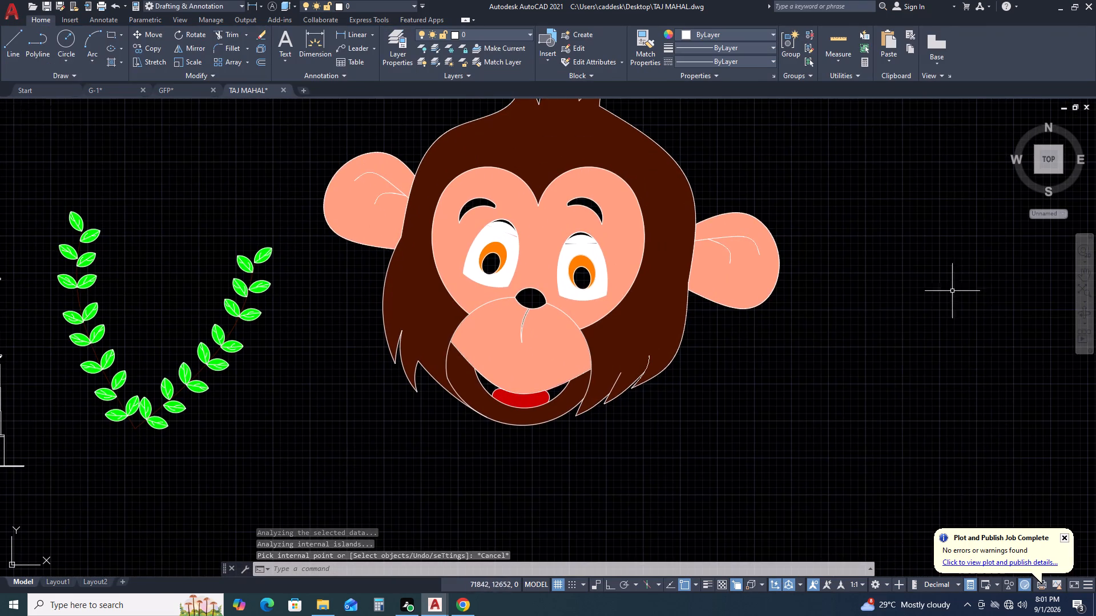
{"action": "scroll", "coordinate": [980, 280], "scroll_direction": "down", "scroll_amount": 2}
{"action": "middle_click_drag", "start_coordinate": [980, 279], "coordinate": [790, 283]}
{"action": "middle_click_drag", "start_coordinate": [756, 318], "coordinate": [761, 275]}
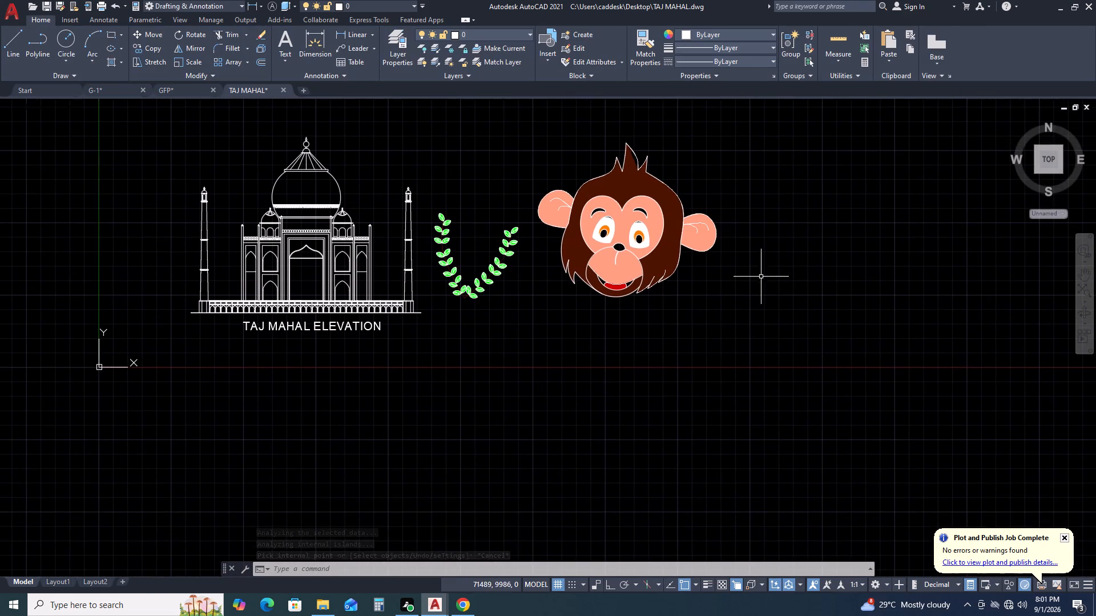
Draw two highlight circles in the right-hand eye's pupil: radius about 161 at its top and about 45 near its bottom edge.
{"action": "scroll", "coordinate": [627, 245], "scroll_direction": "up", "scroll_amount": 4}
{"action": "middle_click_drag", "start_coordinate": [676, 239], "coordinate": [686, 291]}
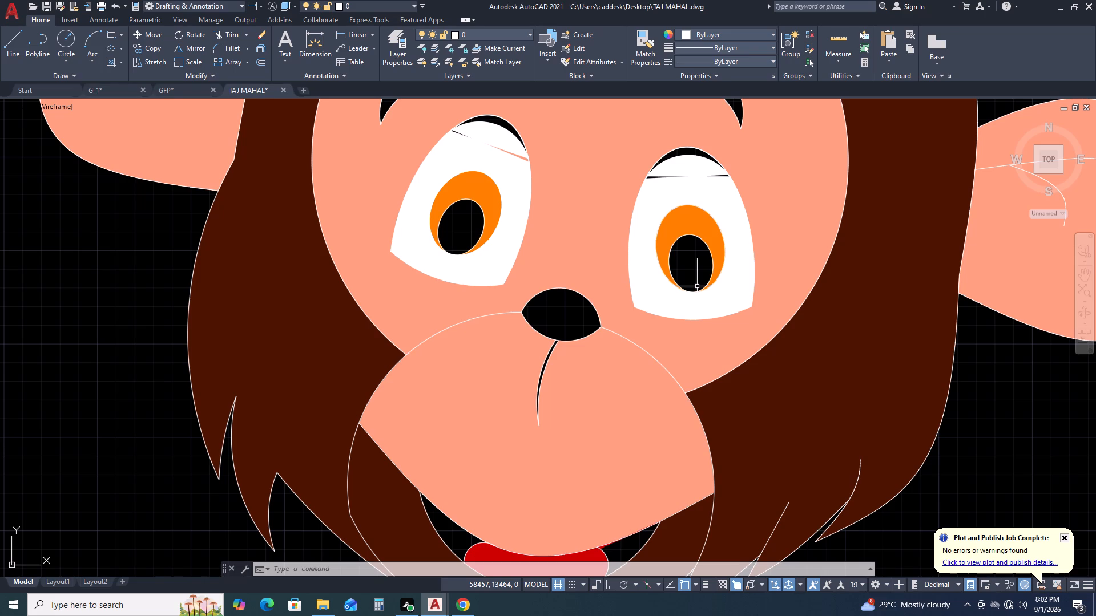
{"action": "key", "text": "c"}
{"action": "key", "text": "space"}
{"action": "scroll", "coordinate": [690, 242], "scroll_direction": "up", "scroll_amount": 1}
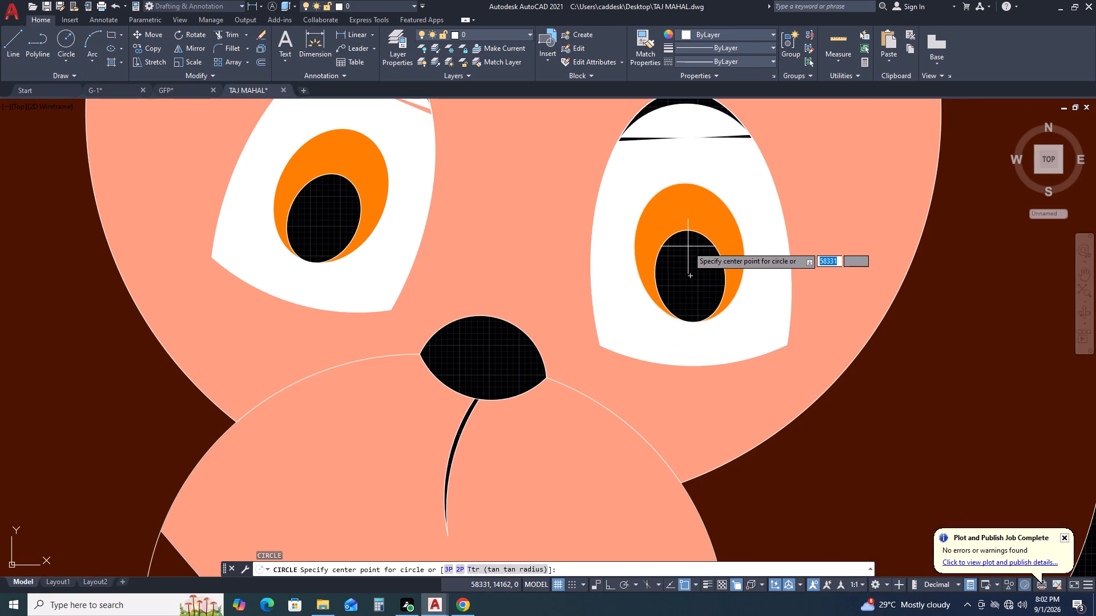
{"action": "left_click", "coordinate": [691, 246]}
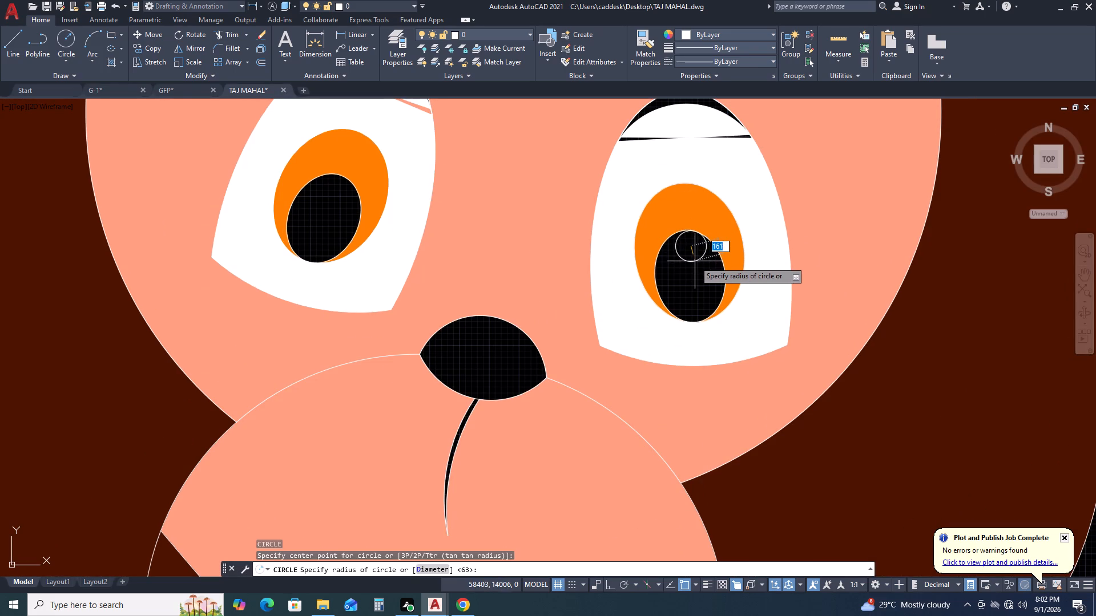
{"action": "left_click", "coordinate": [695, 261]}
{"action": "scroll", "coordinate": [642, 269], "scroll_direction": "down", "scroll_amount": 1}
{"action": "middle_click_drag", "start_coordinate": [663, 288], "coordinate": [670, 237]}
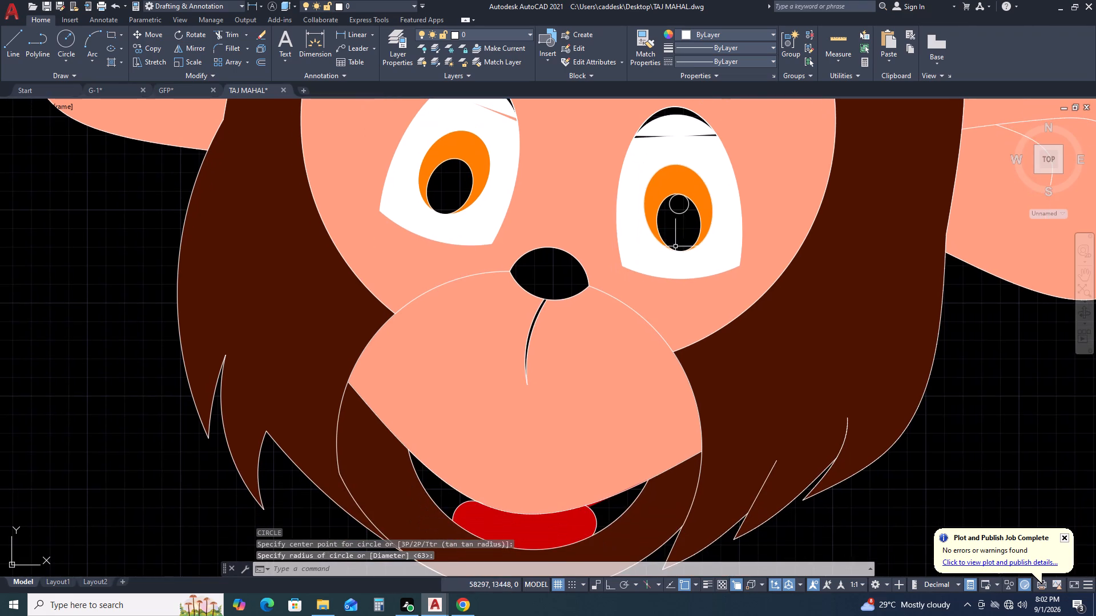
{"action": "key", "text": "space"}
{"action": "scroll", "coordinate": [675, 246], "scroll_direction": "up", "scroll_amount": 3}
{"action": "left_click", "coordinate": [660, 245]}
{"action": "left_click", "coordinate": [671, 246]}
{"action": "scroll", "coordinate": [687, 250], "scroll_direction": "down", "scroll_amount": 2}
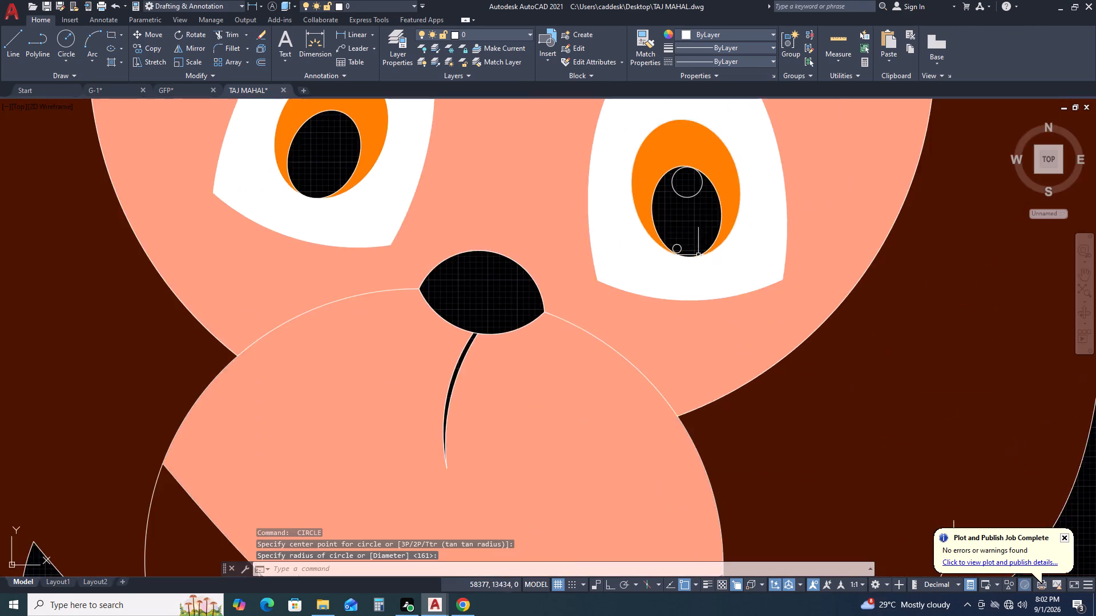
Draw two highlight circles in the left-hand eye's pupil: radius about 100 at its top and another near its bottom edge.
{"action": "scroll", "coordinate": [703, 257], "scroll_direction": "down", "scroll_amount": 4}
{"action": "scroll", "coordinate": [646, 214], "scroll_direction": "up", "scroll_amount": 4}
{"action": "middle_click_drag", "start_coordinate": [698, 355], "coordinate": [666, 275]}
{"action": "middle_click", "coordinate": [664, 271]}
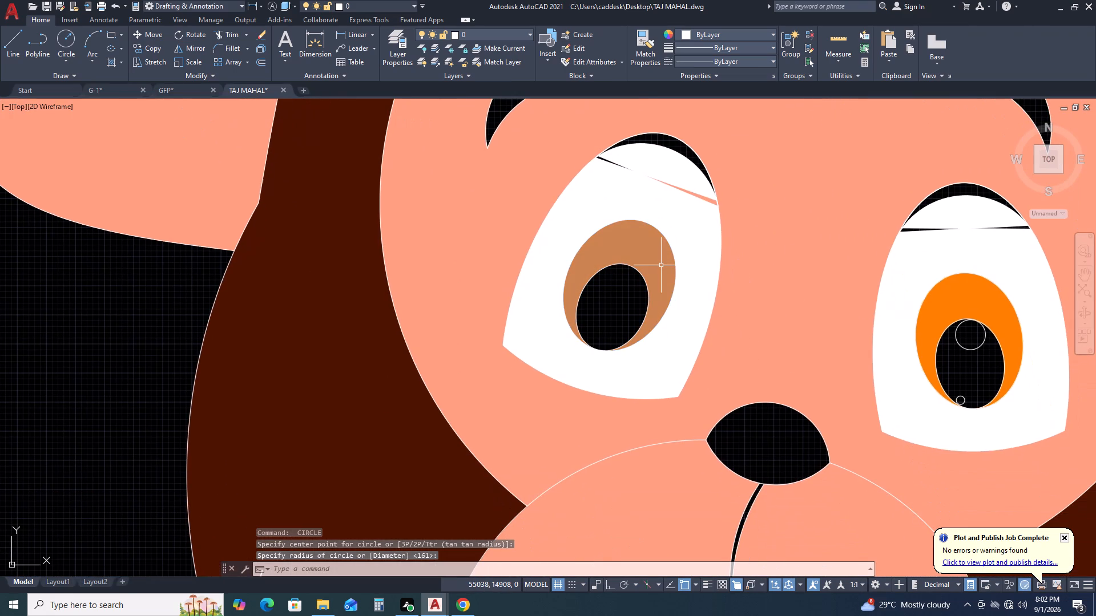
{"action": "key", "text": "space"}
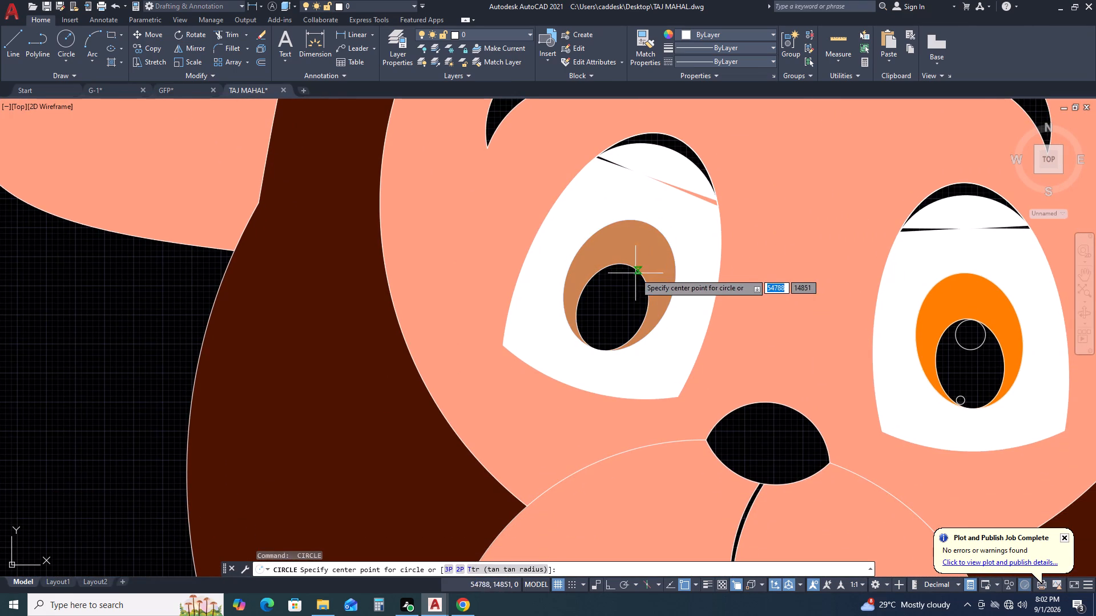
{"action": "left_click", "coordinate": [618, 273]}
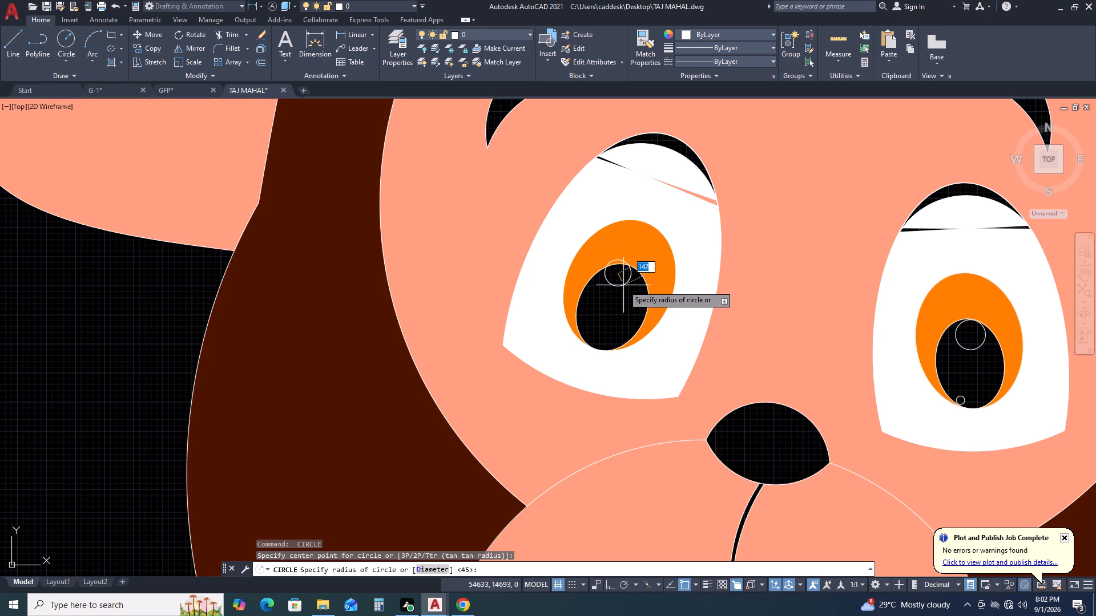
{"action": "left_click", "coordinate": [623, 281]}
{"action": "middle_click", "coordinate": [635, 339]}
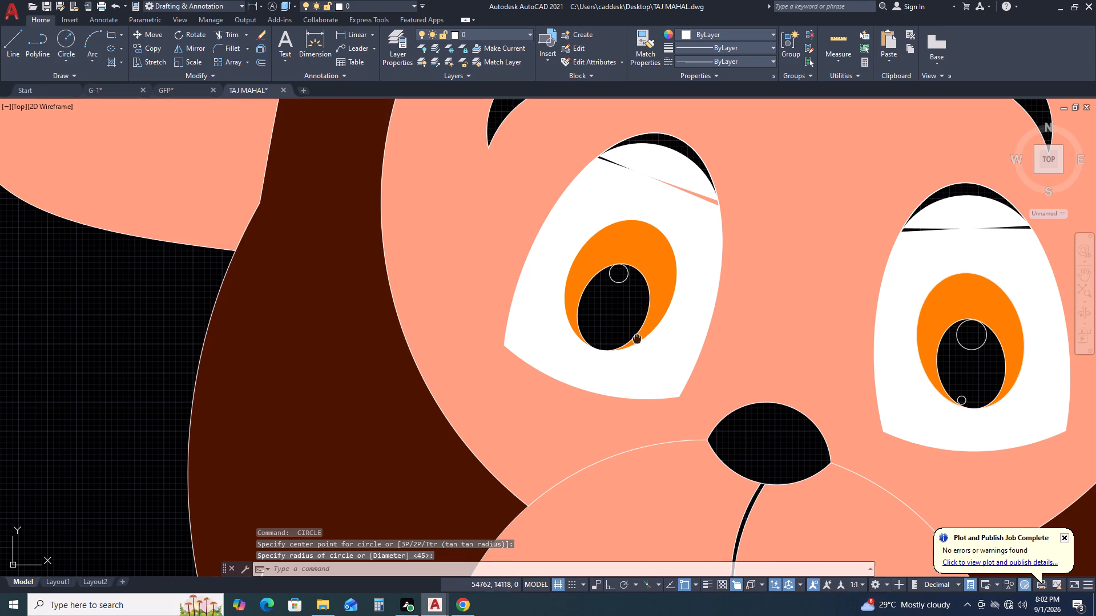
{"action": "middle_click_drag", "start_coordinate": [635, 277], "coordinate": [634, 265]}
{"action": "middle_click", "coordinate": [632, 259]}
{"action": "key", "text": "space"}
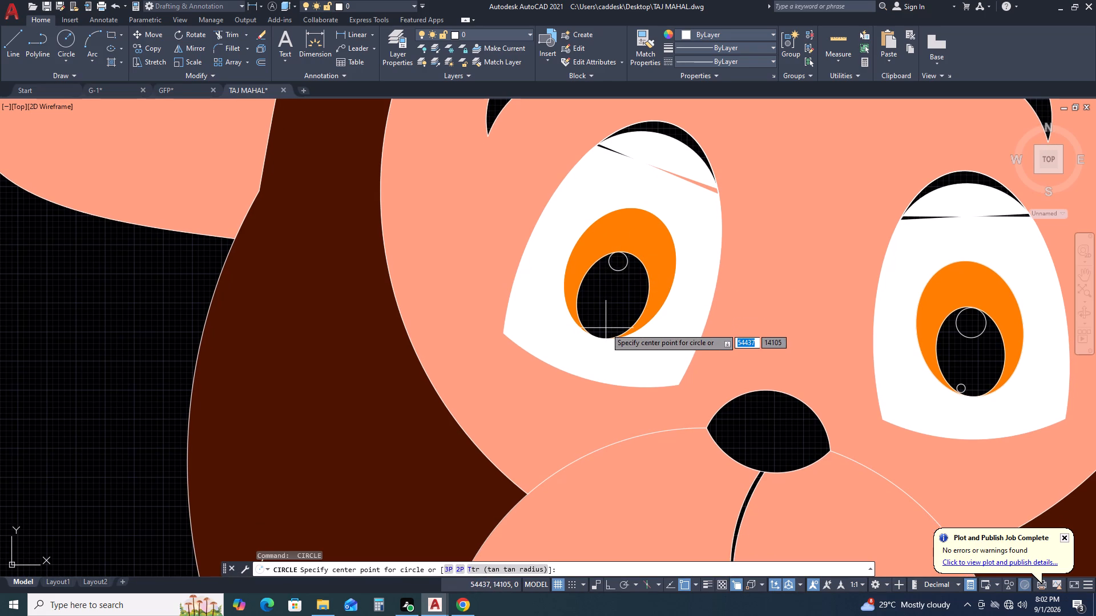
{"action": "left_click", "coordinate": [606, 328]}
{"action": "left_click", "coordinate": [613, 321]}
Fill the four highlight circles in both pupils with a solid hatch in the ByLayer color.
{"action": "scroll", "coordinate": [605, 291], "scroll_direction": "down", "scroll_amount": 2}
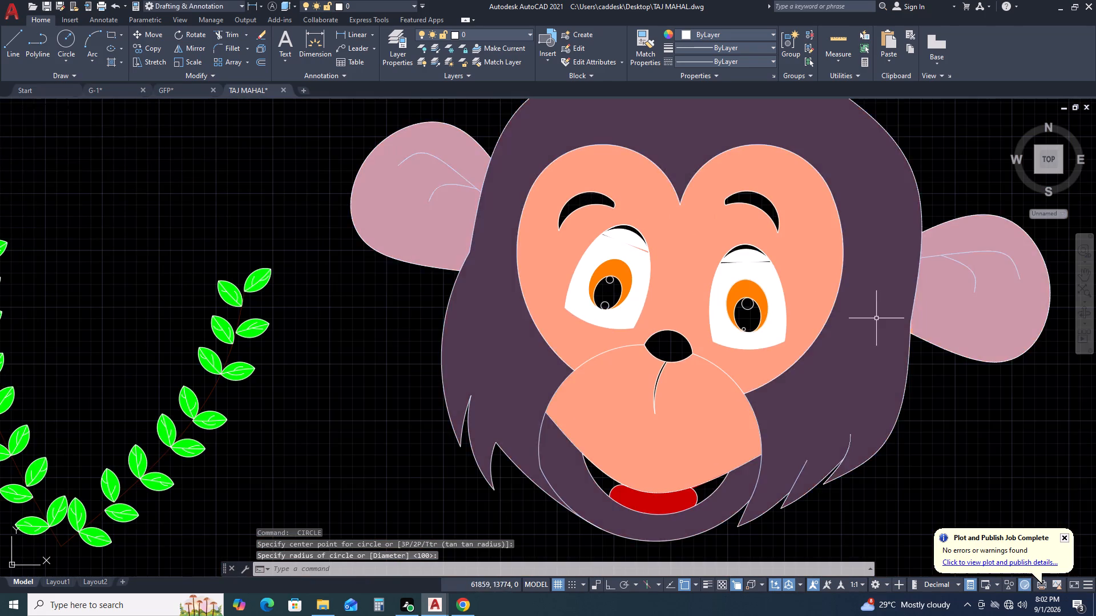
{"action": "middle_click_drag", "start_coordinate": [869, 318], "coordinate": [750, 251]}
{"action": "type", "text": "H"}
{"action": "key", "text": "space"}
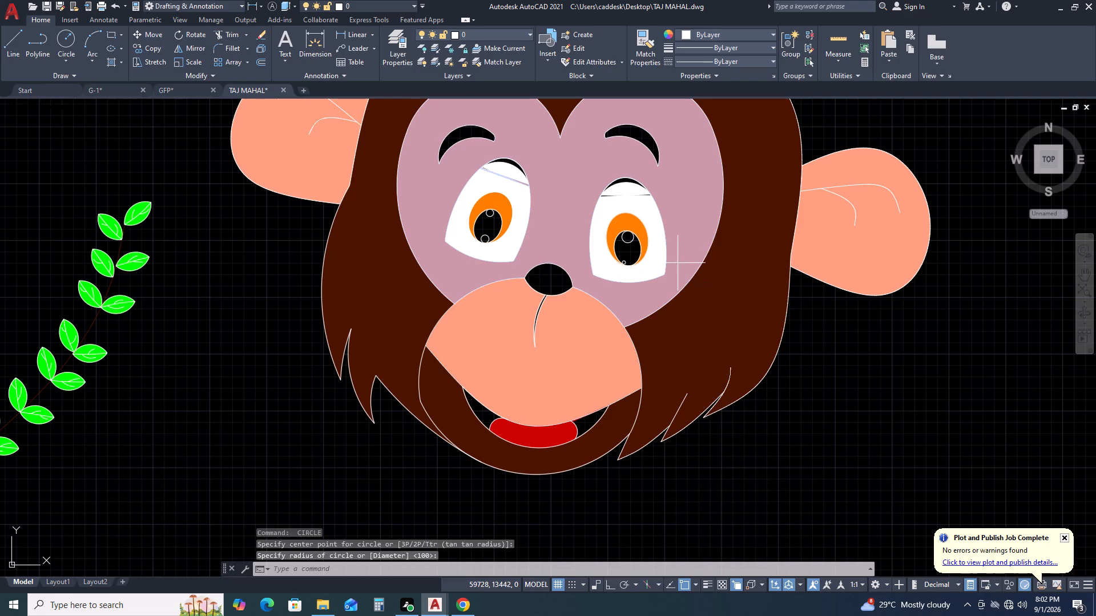
{"action": "scroll", "coordinate": [612, 234], "scroll_direction": "up", "scroll_amount": 2}
{"action": "left_click", "coordinate": [356, 48]}
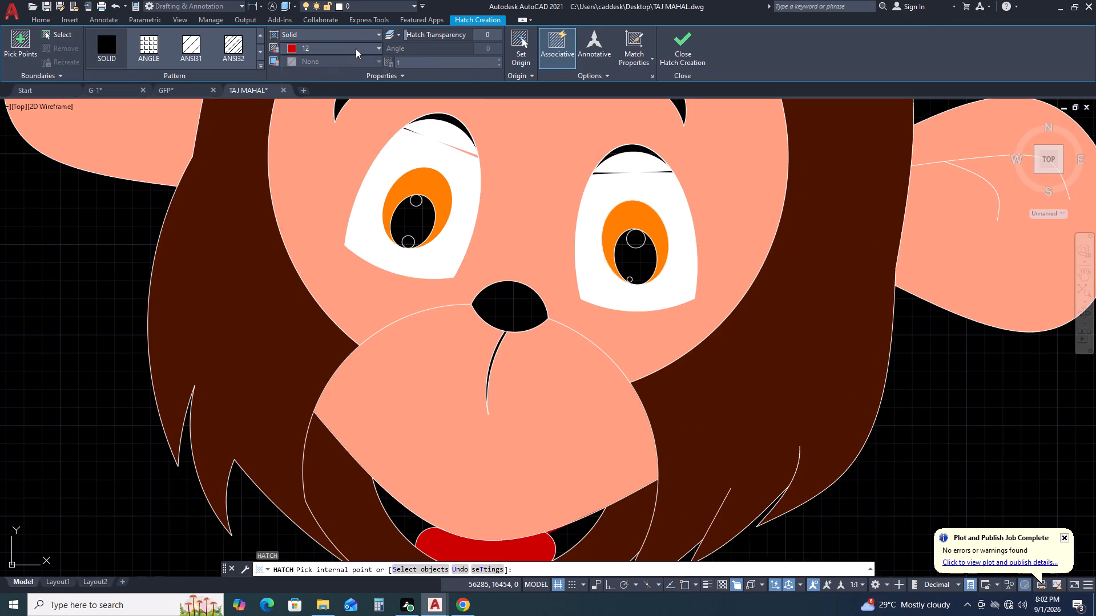
{"action": "left_click", "coordinate": [317, 64]}
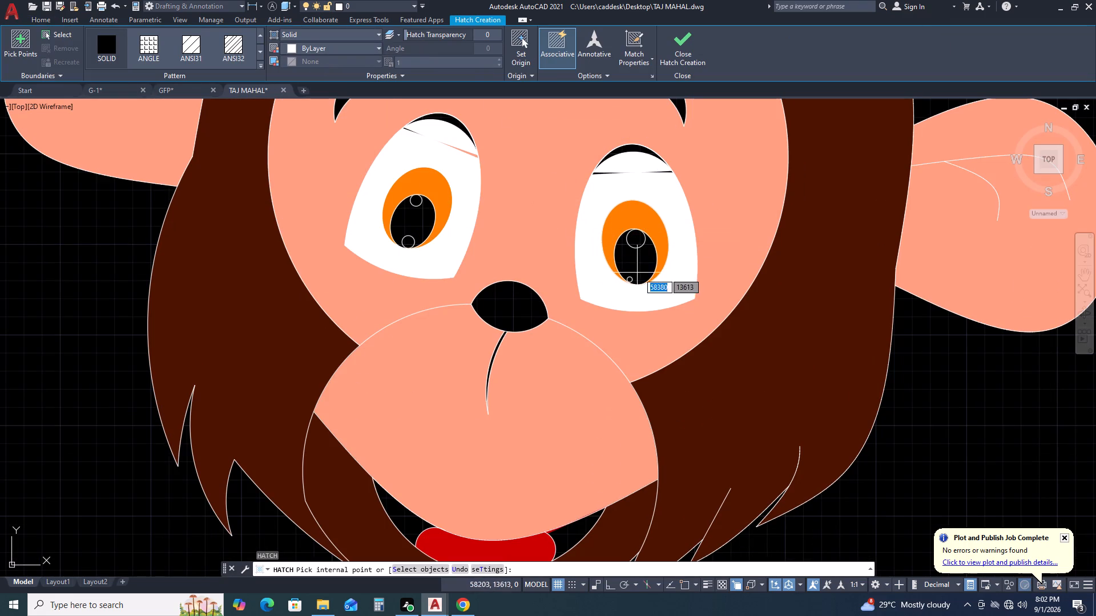
{"action": "left_click", "coordinate": [634, 240]}
{"action": "scroll", "coordinate": [631, 280], "scroll_direction": "up", "scroll_amount": 2}
{"action": "left_click", "coordinate": [627, 277]}
{"action": "scroll", "coordinate": [663, 271], "scroll_direction": "down", "scroll_amount": 3}
{"action": "scroll", "coordinate": [545, 240], "scroll_direction": "up", "scroll_amount": 2}
{"action": "left_click", "coordinate": [524, 217]}
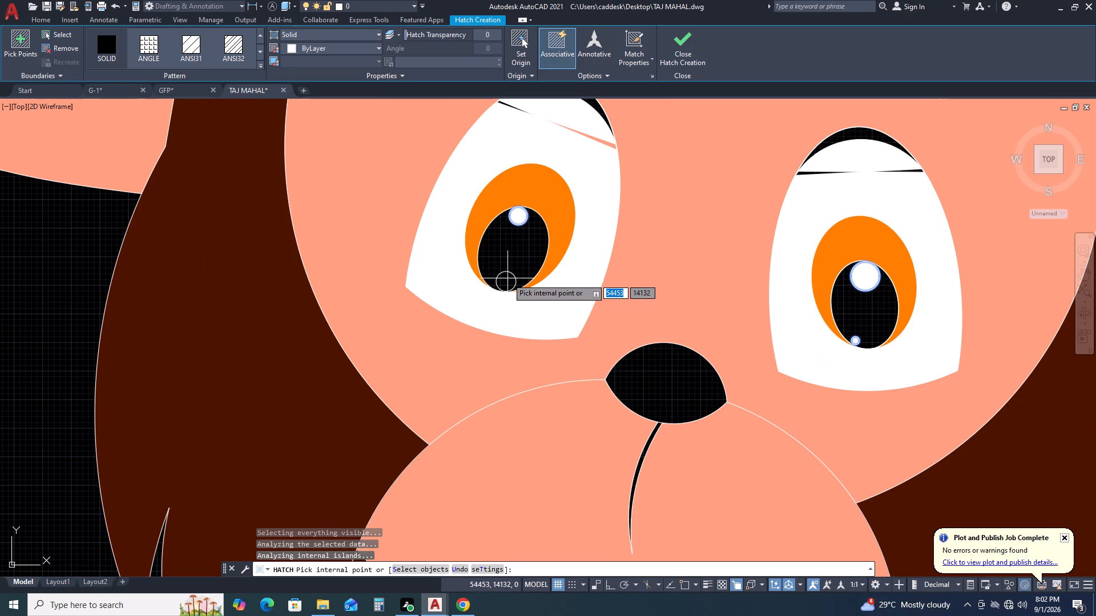
{"action": "left_click", "coordinate": [507, 278]}
{"action": "key", "text": "Escape"}
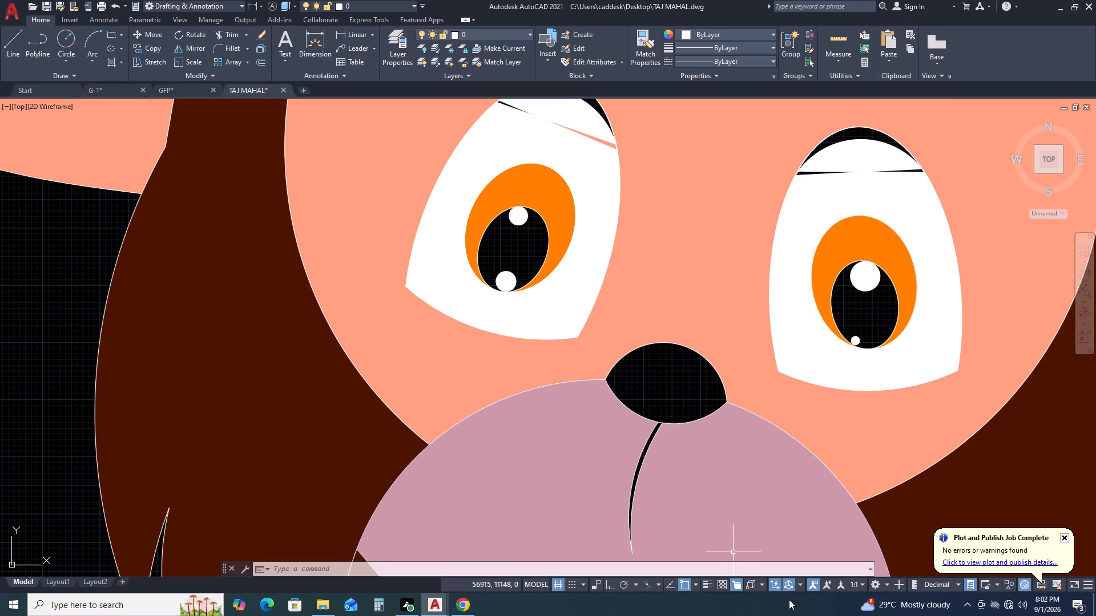
Examine the colored monkey head as a whole beside the Taj Mahal elevation, and its eyes, mouth and cheek fur up close.
{"action": "scroll", "coordinate": [909, 380], "scroll_direction": "down", "scroll_amount": 2}
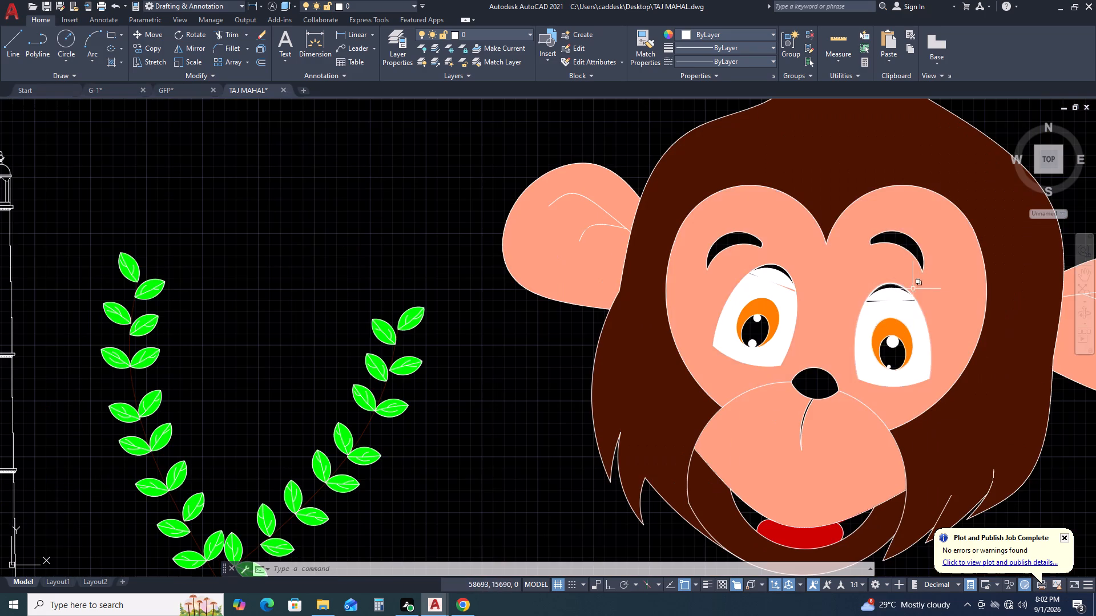
{"action": "middle_click_drag", "start_coordinate": [939, 302], "coordinate": [859, 232]}
{"action": "scroll", "coordinate": [743, 234], "scroll_direction": "down", "scroll_amount": 2}
{"action": "middle_click_drag", "start_coordinate": [900, 301], "coordinate": [851, 251]}
{"action": "middle_click_drag", "start_coordinate": [858, 181], "coordinate": [859, 216]}
{"action": "middle_click_drag", "start_coordinate": [843, 320], "coordinate": [815, 282]}
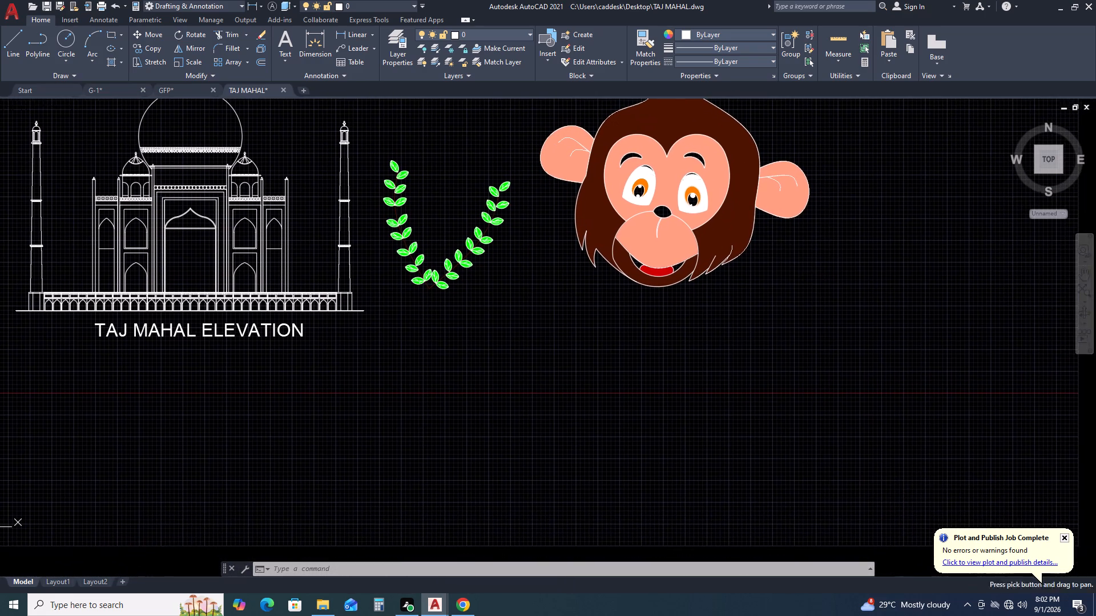
{"action": "scroll", "coordinate": [506, 283], "scroll_direction": "down", "scroll_amount": 1}
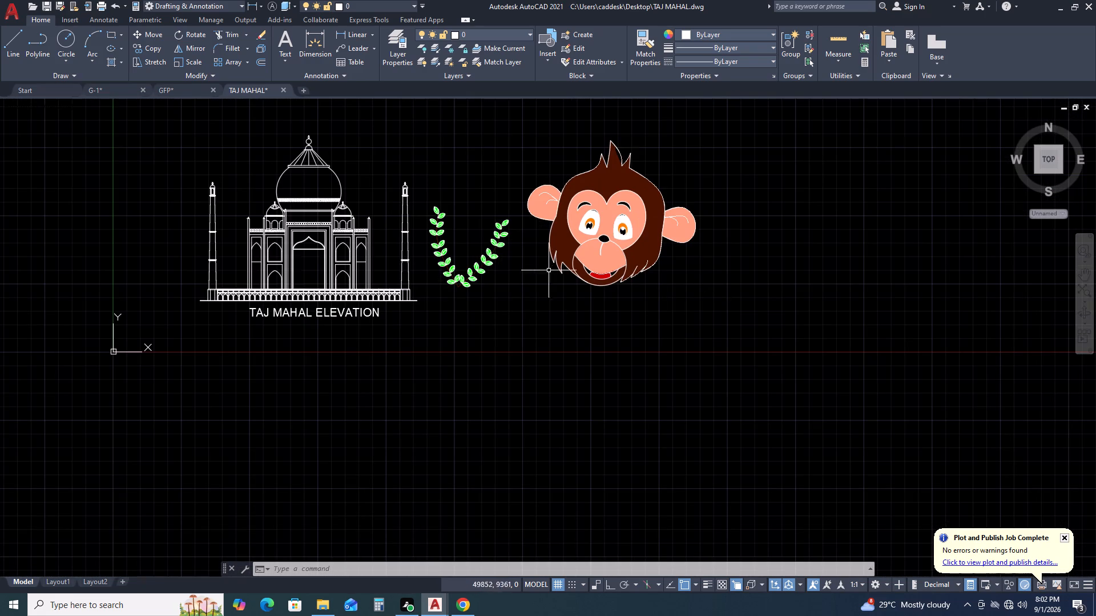
{"action": "scroll", "coordinate": [811, 181], "scroll_direction": "down", "scroll_amount": 2}
{"action": "scroll", "coordinate": [718, 172], "scroll_direction": "up", "scroll_amount": 3}
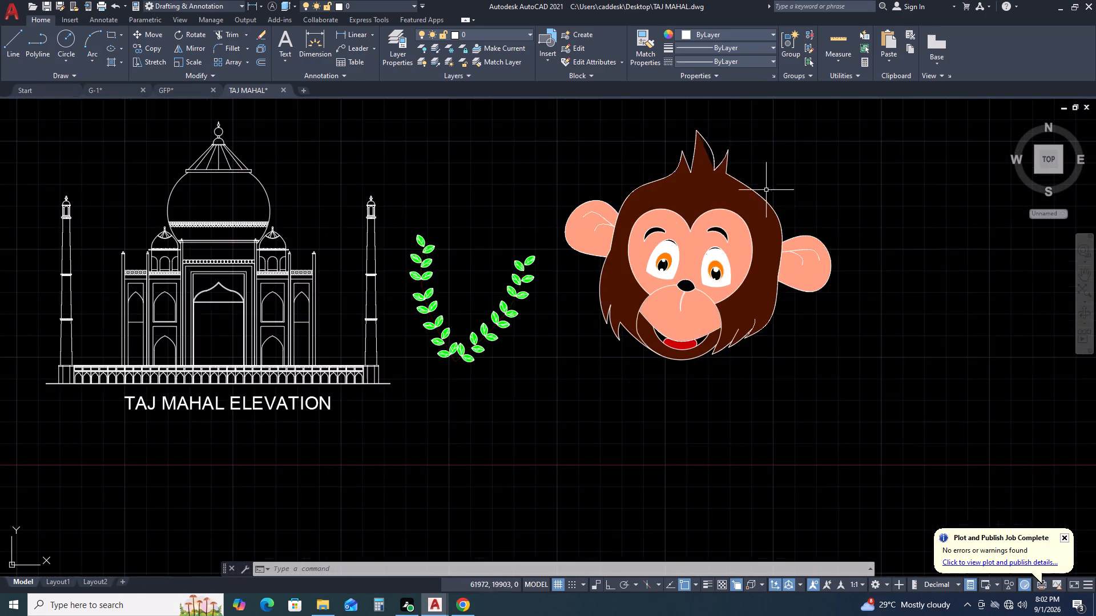
{"action": "scroll", "coordinate": [768, 201], "scroll_direction": "up", "scroll_amount": 2}
{"action": "scroll", "coordinate": [742, 54], "scroll_direction": "down", "scroll_amount": 1}
{"action": "scroll", "coordinate": [765, 184], "scroll_direction": "down", "scroll_amount": 2}
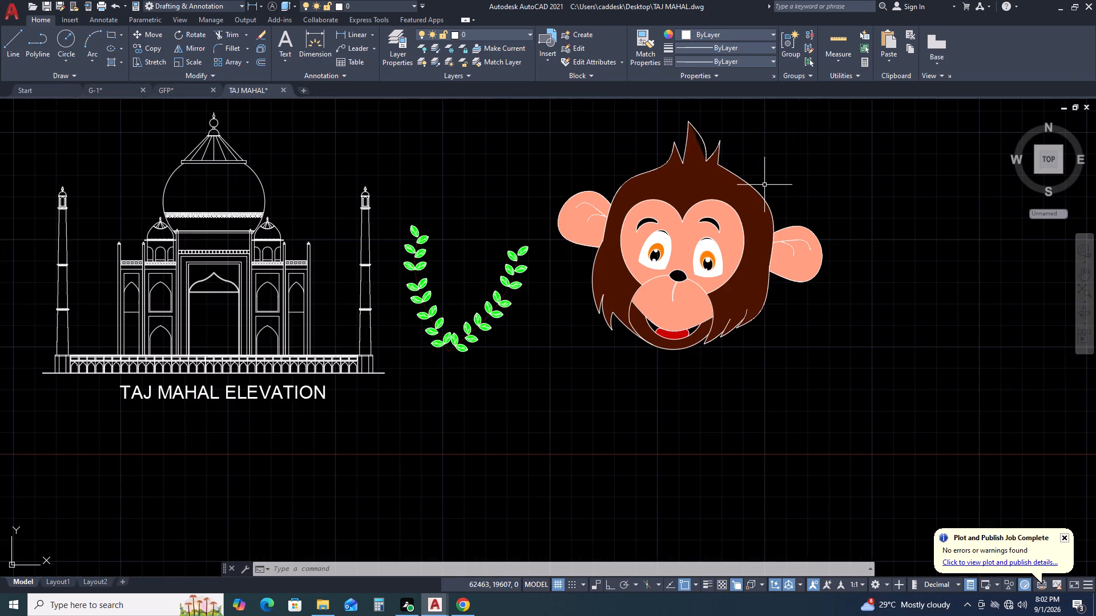
{"action": "scroll", "coordinate": [770, 187], "scroll_direction": "down", "scroll_amount": 1}
{"action": "scroll", "coordinate": [551, 229], "scroll_direction": "up", "scroll_amount": 2}
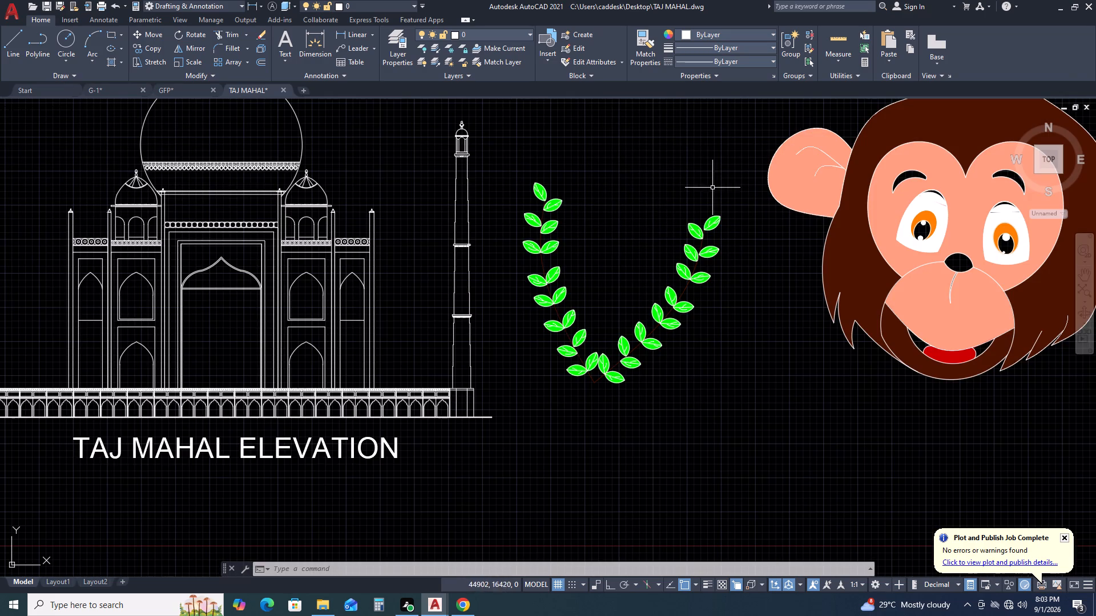
{"action": "scroll", "coordinate": [738, 234], "scroll_direction": "down", "scroll_amount": 3}
{"action": "scroll", "coordinate": [818, 258], "scroll_direction": "up", "scroll_amount": 2}
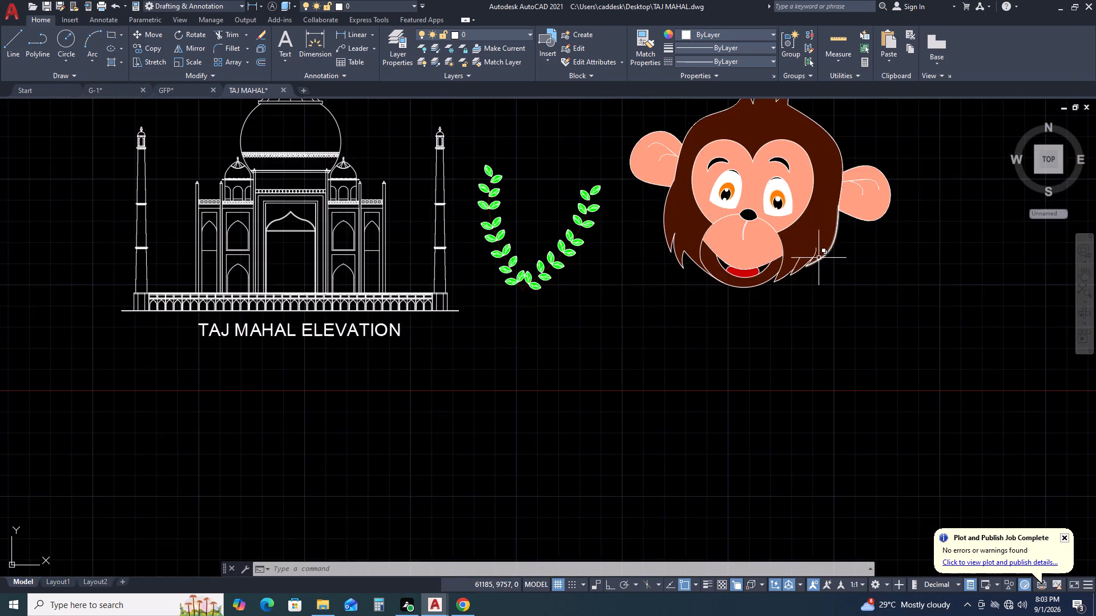
{"action": "scroll", "coordinate": [819, 258], "scroll_direction": "up", "scroll_amount": 4}
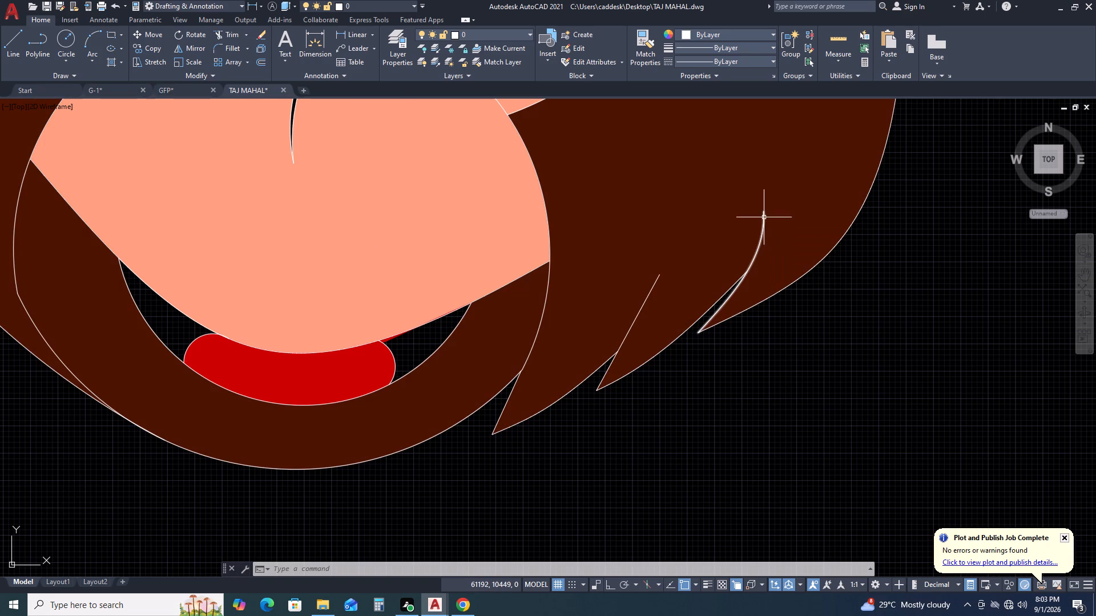
{"action": "scroll", "coordinate": [819, 240], "scroll_direction": "down", "scroll_amount": 1}
{"action": "scroll", "coordinate": [873, 233], "scroll_direction": "down", "scroll_amount": 2}
{"action": "middle_click_drag", "start_coordinate": [888, 211], "coordinate": [788, 265]}
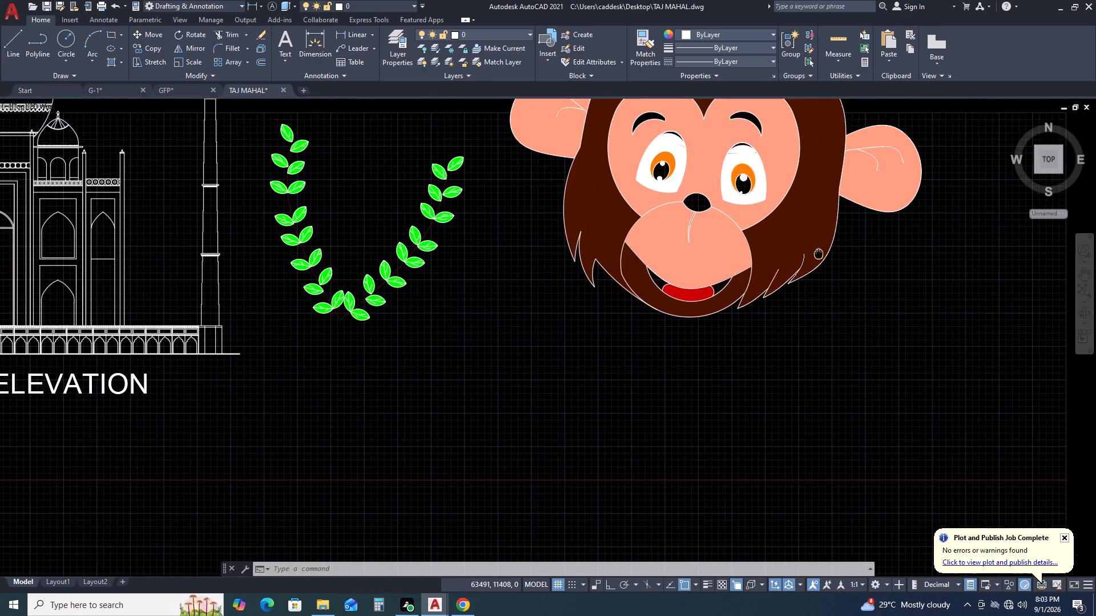
{"action": "scroll", "coordinate": [777, 241], "scroll_direction": "up", "scroll_amount": 2}
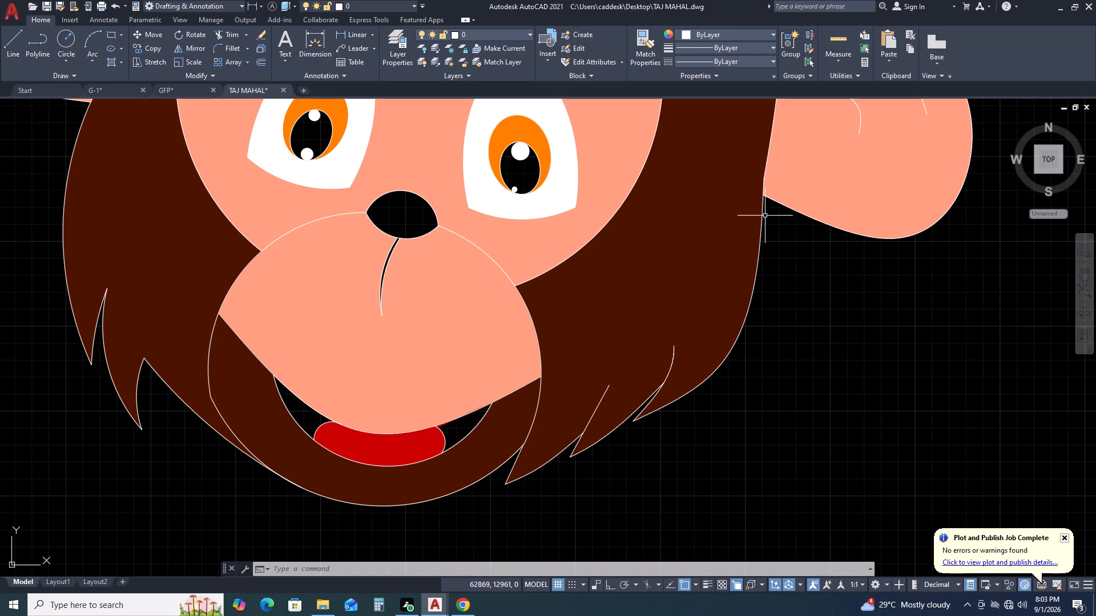
{"action": "scroll", "coordinate": [755, 226], "scroll_direction": "down", "scroll_amount": 3}
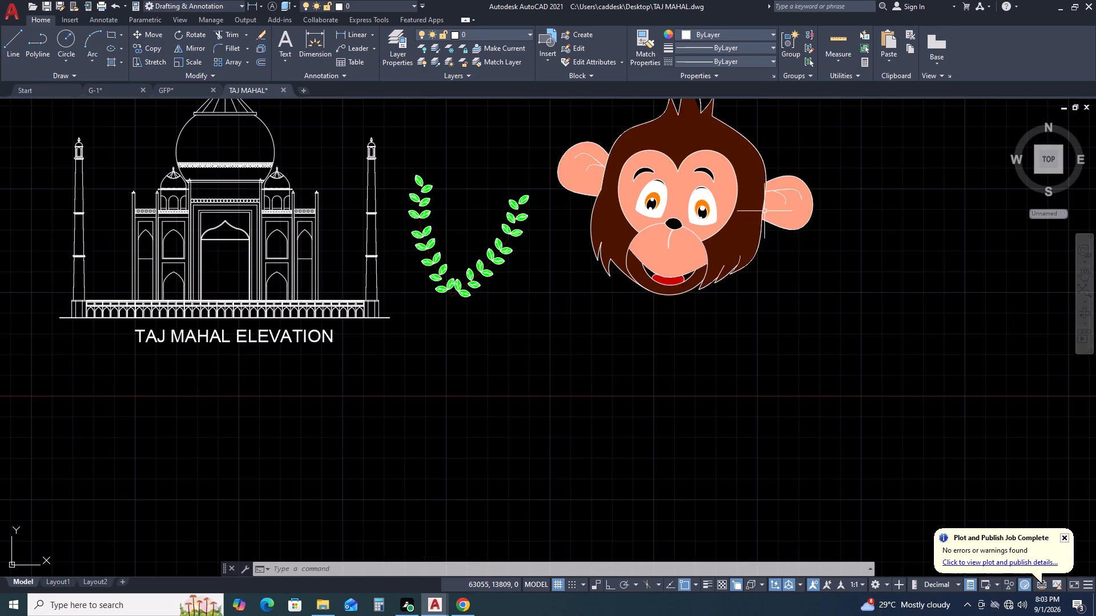
{"action": "scroll", "coordinate": [761, 193], "scroll_direction": "up", "scroll_amount": 2}
{"action": "scroll", "coordinate": [757, 180], "scroll_direction": "down", "scroll_amount": 2}
{"action": "middle_click_drag", "start_coordinate": [752, 167], "coordinate": [761, 271]}
Examine the hair spikes on top of the monkey's head, comparing the spline outlines with the brown hatch.
{"action": "scroll", "coordinate": [680, 230], "scroll_direction": "up", "scroll_amount": 3}
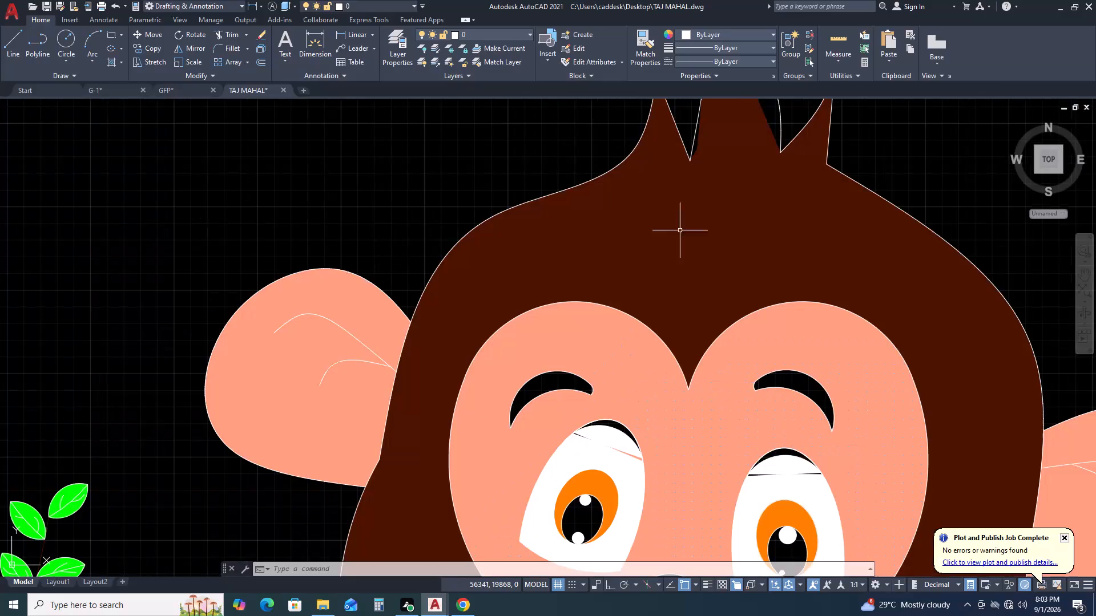
{"action": "middle_click_drag", "start_coordinate": [825, 200], "coordinate": [755, 289]}
{"action": "middle_click_drag", "start_coordinate": [671, 112], "coordinate": [667, 233]}
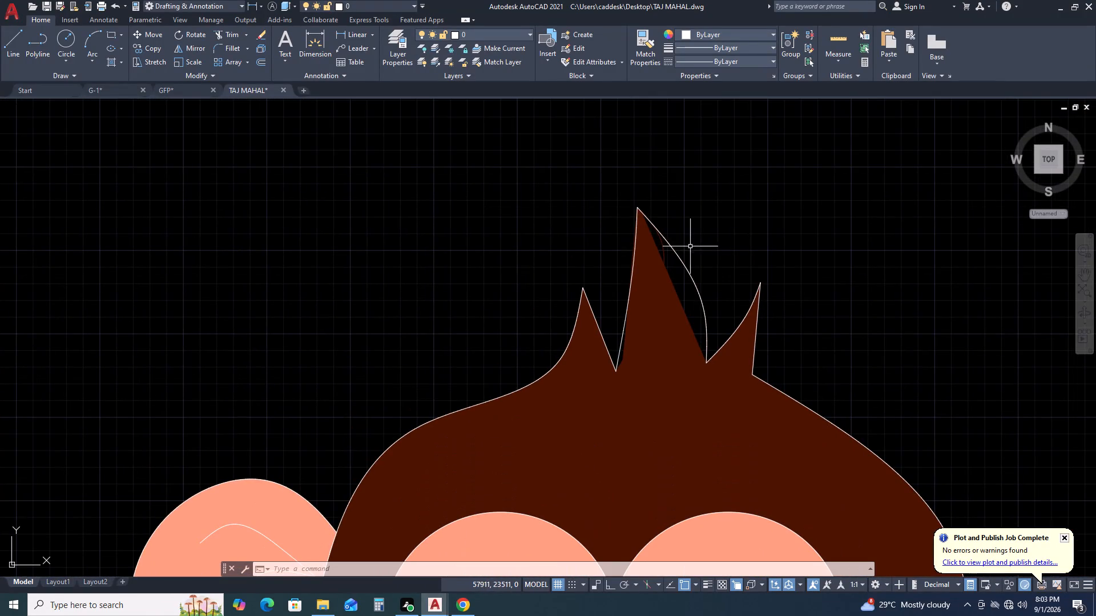
{"action": "left_click", "coordinate": [684, 268]}
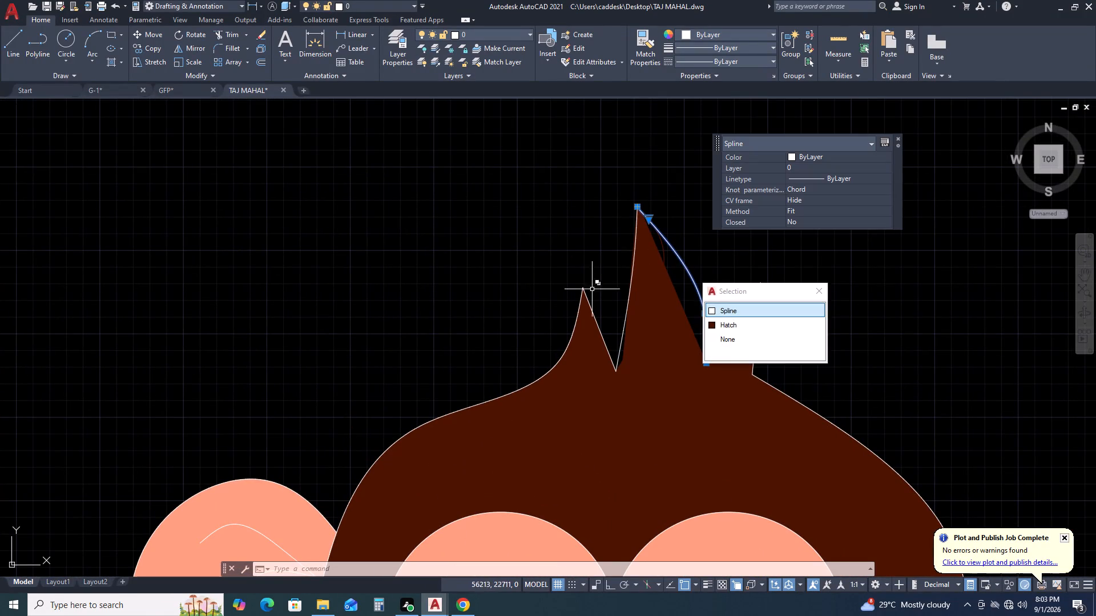
{"action": "middle_click_drag", "start_coordinate": [656, 275], "coordinate": [522, 191]}
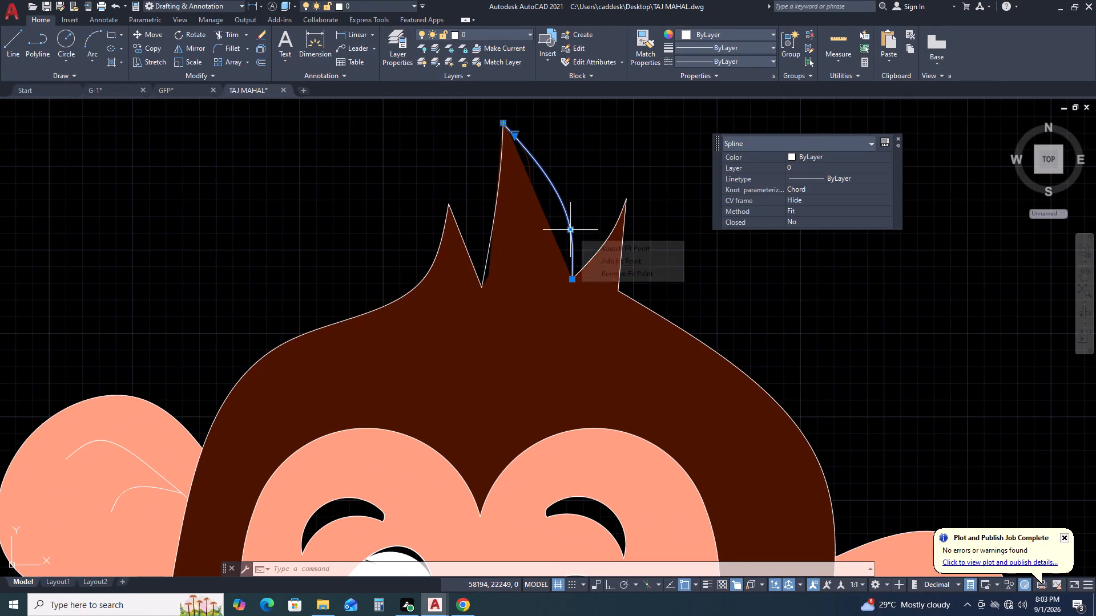
{"action": "key", "text": "Escape"}
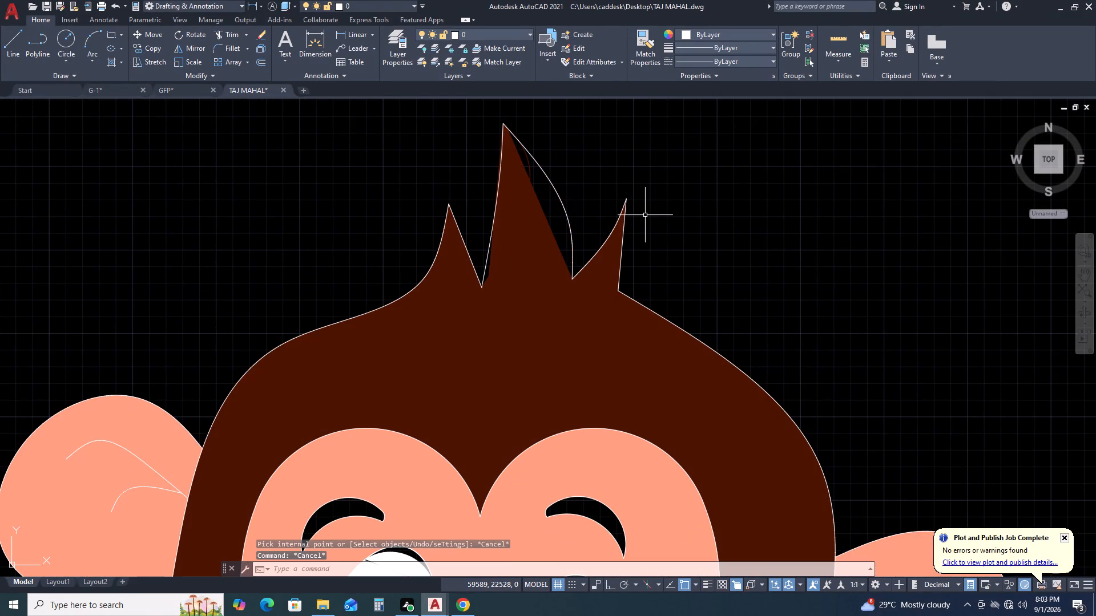
{"action": "scroll", "coordinate": [648, 212], "scroll_direction": "down", "scroll_amount": 3}
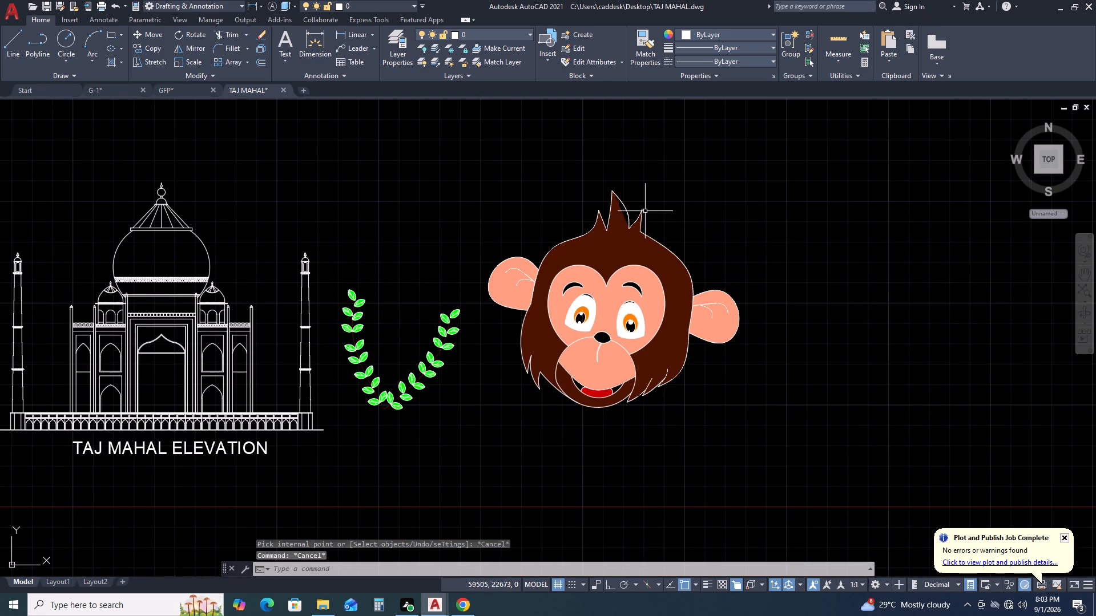
{"action": "scroll", "coordinate": [636, 205], "scroll_direction": "up", "scroll_amount": 2}
{"action": "middle_click_drag", "start_coordinate": [599, 221], "coordinate": [653, 203]}
{"action": "scroll", "coordinate": [640, 179], "scroll_direction": "up", "scroll_amount": 2}
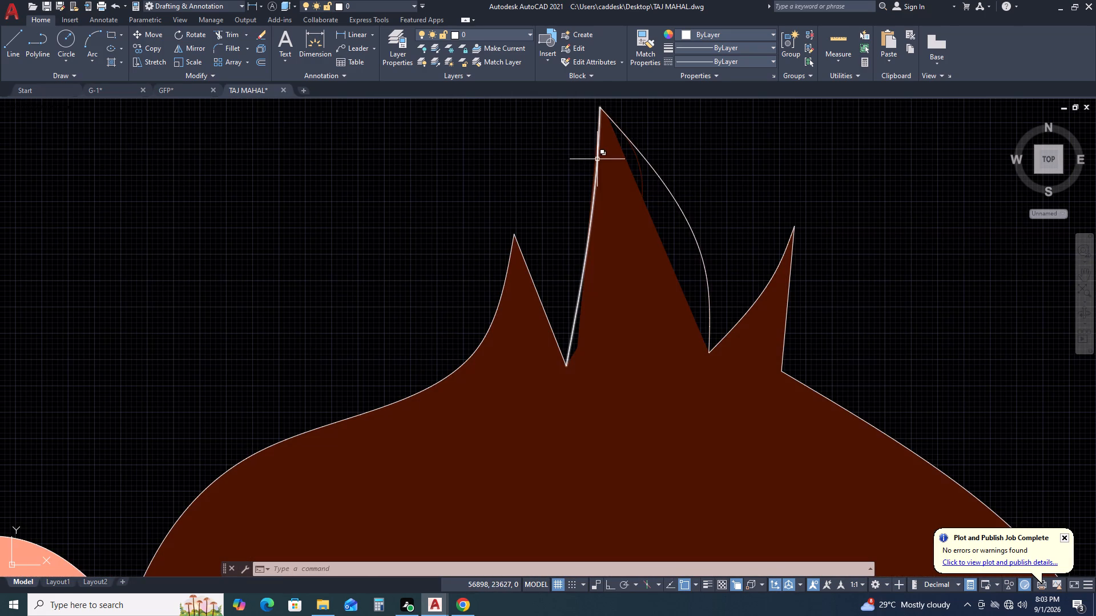
Examine the monkey's hair spikes and how the brown hatch fits the curved outline of the tallest spike.
{"action": "scroll", "coordinate": [664, 197], "scroll_direction": "down", "scroll_amount": 1}
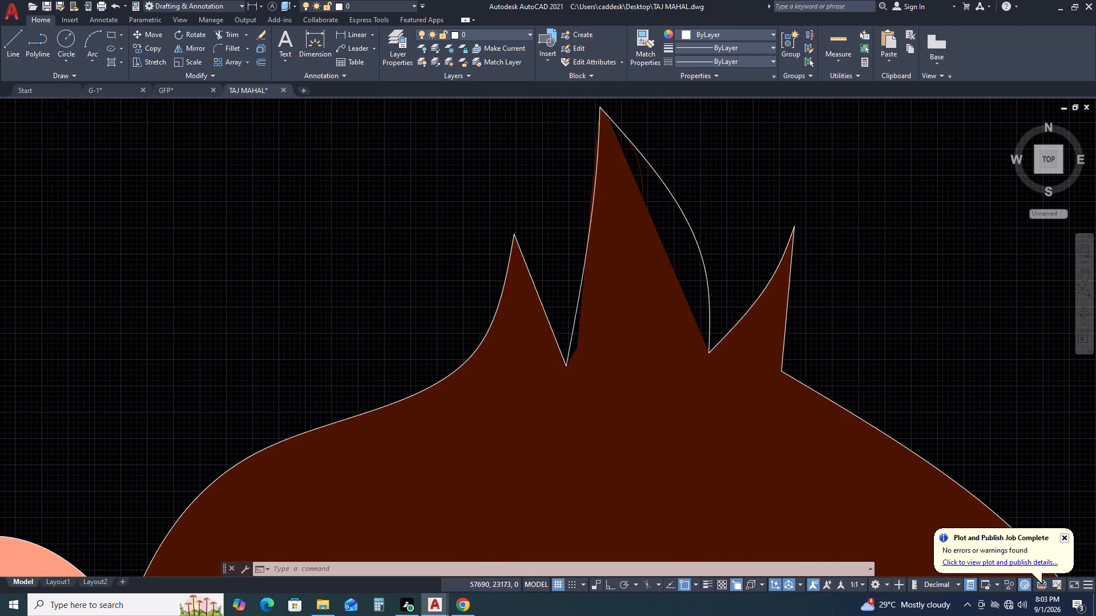
{"action": "scroll", "coordinate": [726, 219], "scroll_direction": "down", "scroll_amount": 1}
{"action": "middle_click_drag", "start_coordinate": [838, 210], "coordinate": [778, 174]}
{"action": "middle_click_drag", "start_coordinate": [767, 169], "coordinate": [752, 165]}
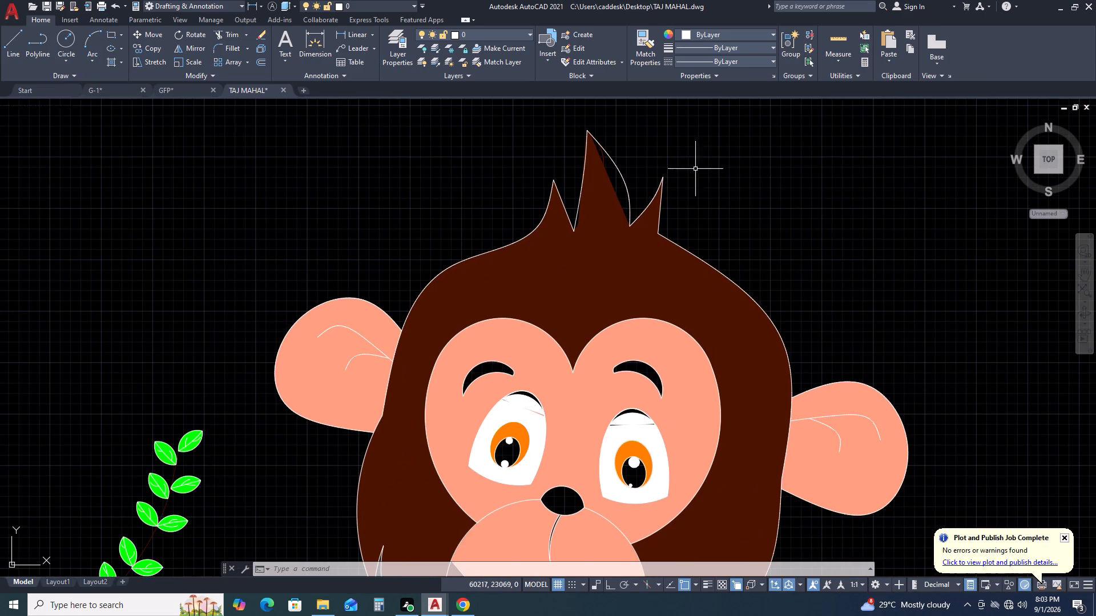
{"action": "scroll", "coordinate": [622, 168], "scroll_direction": "up", "scroll_amount": 1}
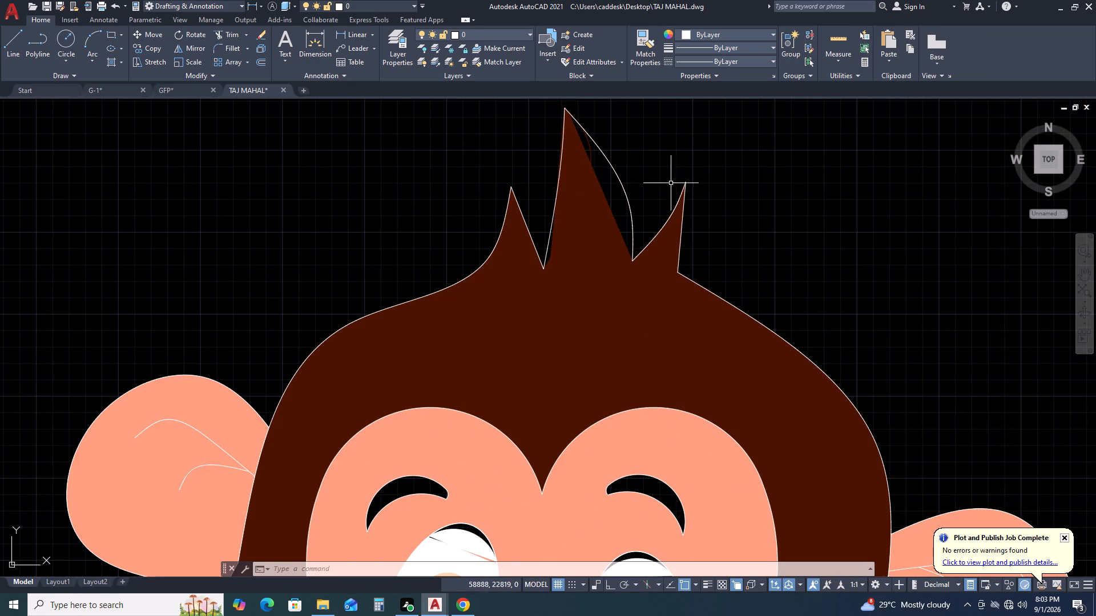
{"action": "middle_click_drag", "start_coordinate": [664, 152], "coordinate": [743, 177]}
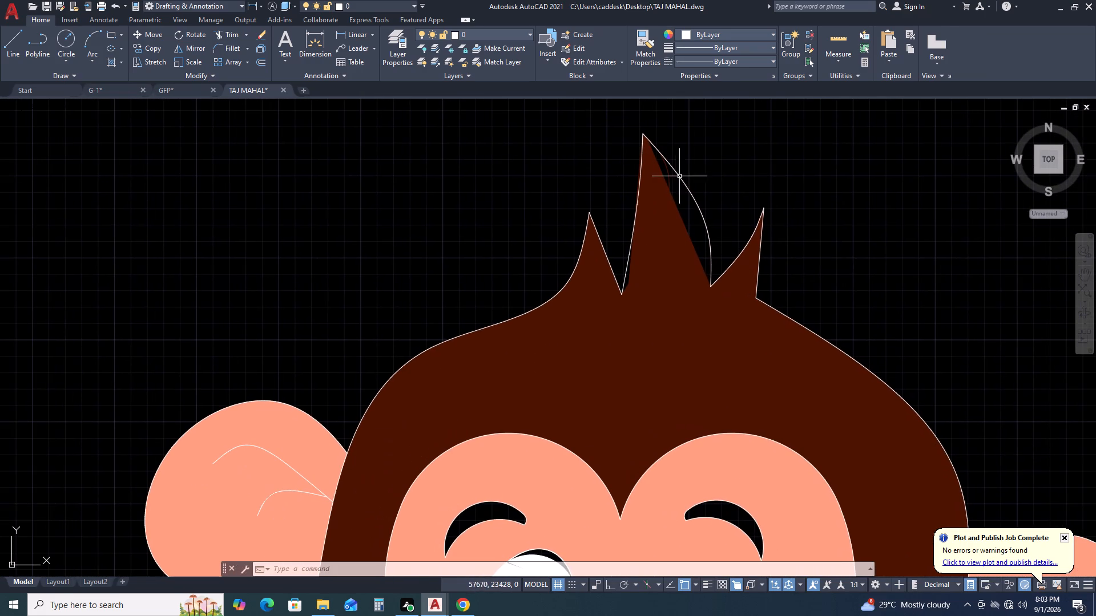
{"action": "scroll", "coordinate": [690, 197], "scroll_direction": "up", "scroll_amount": 1}
{"action": "scroll", "coordinate": [751, 188], "scroll_direction": "down", "scroll_amount": 1}
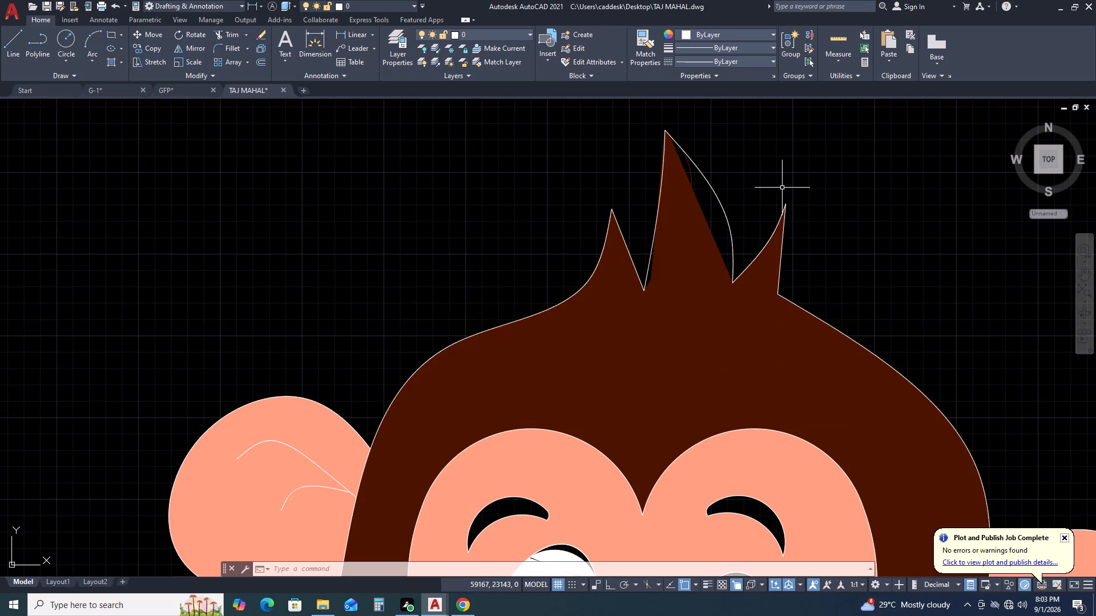
Examine the colored monkey head as a whole together with the leaf branches and the Taj Mahal elevation.
{"action": "scroll", "coordinate": [748, 192], "scroll_direction": "down", "scroll_amount": 2}
{"action": "scroll", "coordinate": [798, 194], "scroll_direction": "down", "scroll_amount": 1}
{"action": "middle_click_drag", "start_coordinate": [905, 197], "coordinate": [814, 141]}
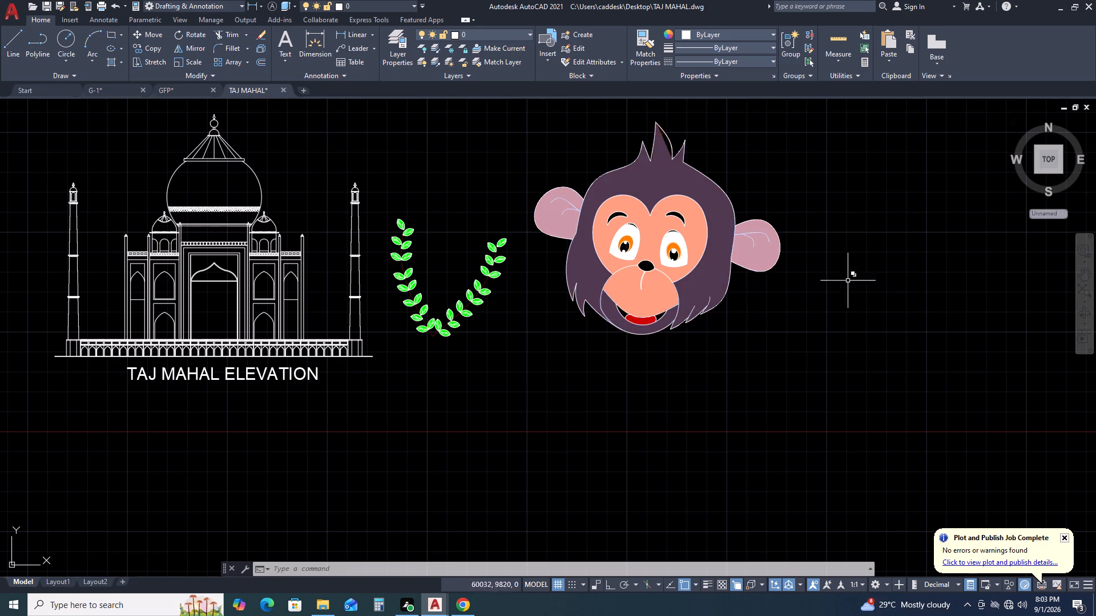
{"action": "scroll", "coordinate": [578, 252], "scroll_direction": "down", "scroll_amount": 1}
{"action": "scroll", "coordinate": [615, 271], "scroll_direction": "up", "scroll_amount": 2}
{"action": "middle_click_drag", "start_coordinate": [711, 244], "coordinate": [716, 254]}
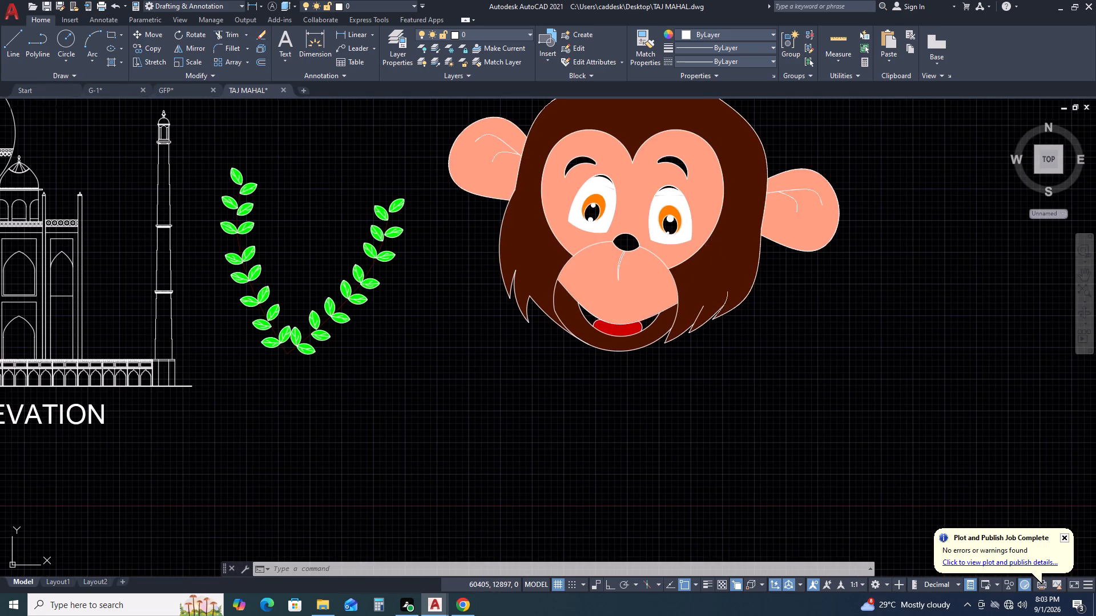
{"action": "middle_click_drag", "start_coordinate": [716, 254], "coordinate": [761, 342]}
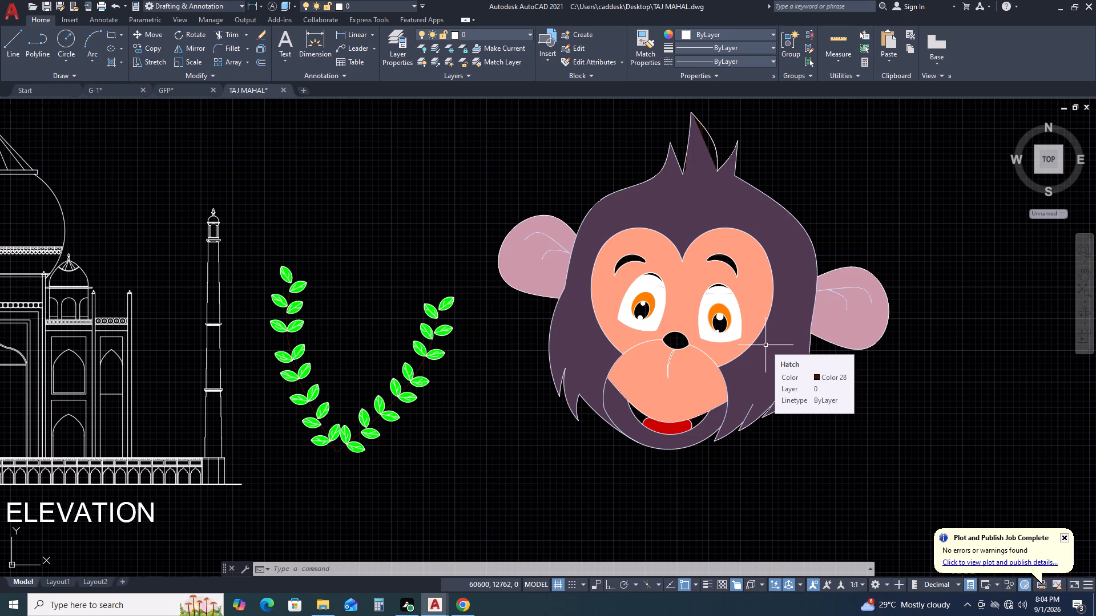
{"action": "scroll", "coordinate": [728, 269], "scroll_direction": "down", "scroll_amount": 2}
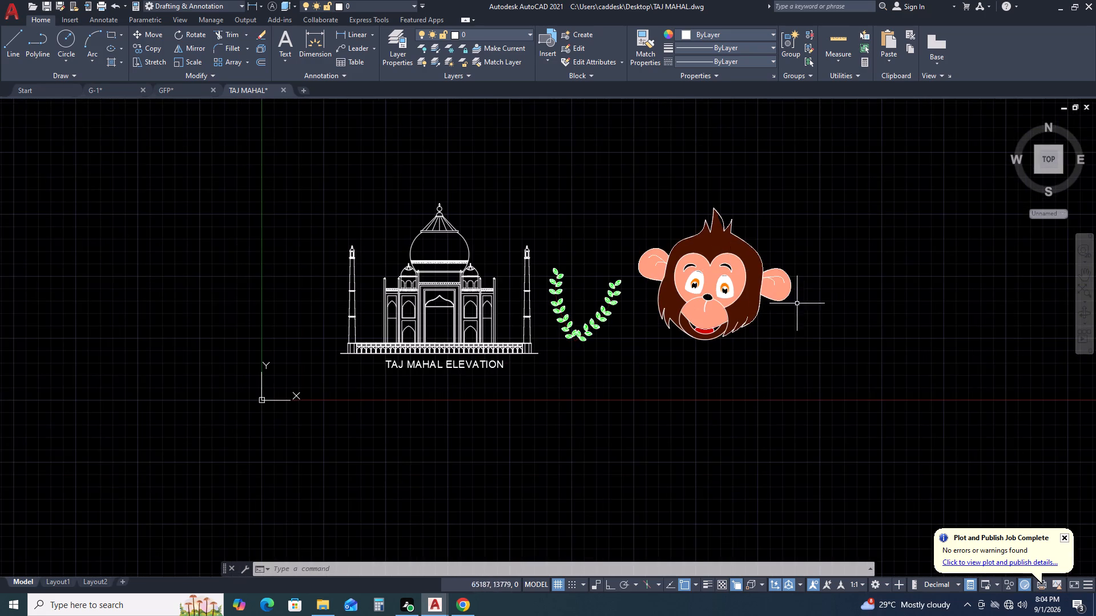
{"action": "middle_click_drag", "start_coordinate": [803, 309], "coordinate": [805, 274]}
{"action": "scroll", "coordinate": [702, 257], "scroll_direction": "up", "scroll_amount": 2}
{"action": "scroll", "coordinate": [747, 269], "scroll_direction": "down", "scroll_amount": 2}
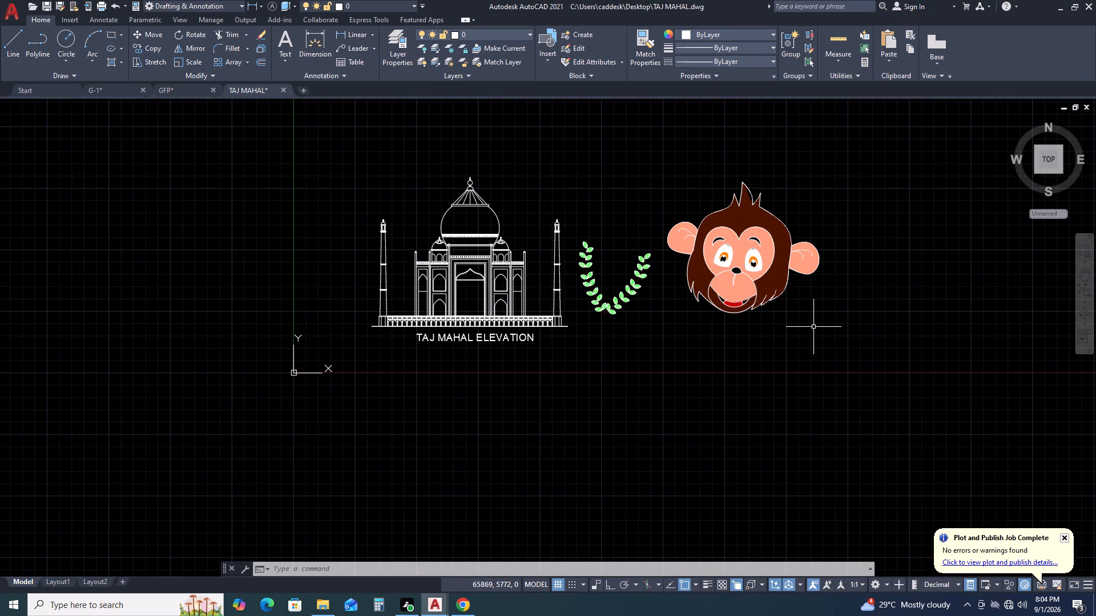
{"action": "middle_click_drag", "start_coordinate": [772, 304], "coordinate": [699, 350]}
{"action": "scroll", "coordinate": [528, 325], "scroll_direction": "up", "scroll_amount": 1}
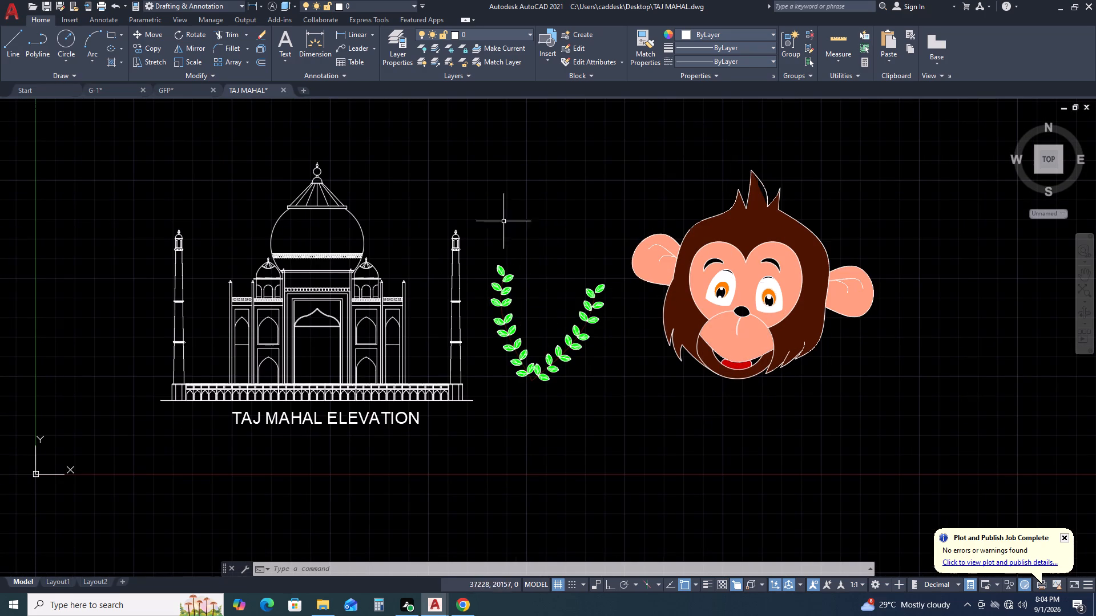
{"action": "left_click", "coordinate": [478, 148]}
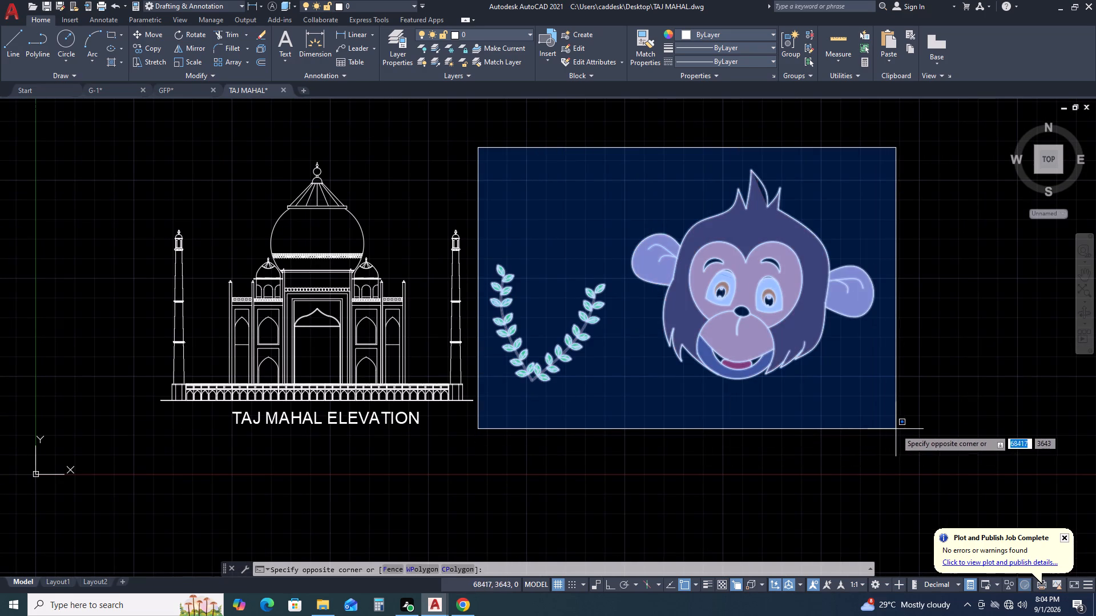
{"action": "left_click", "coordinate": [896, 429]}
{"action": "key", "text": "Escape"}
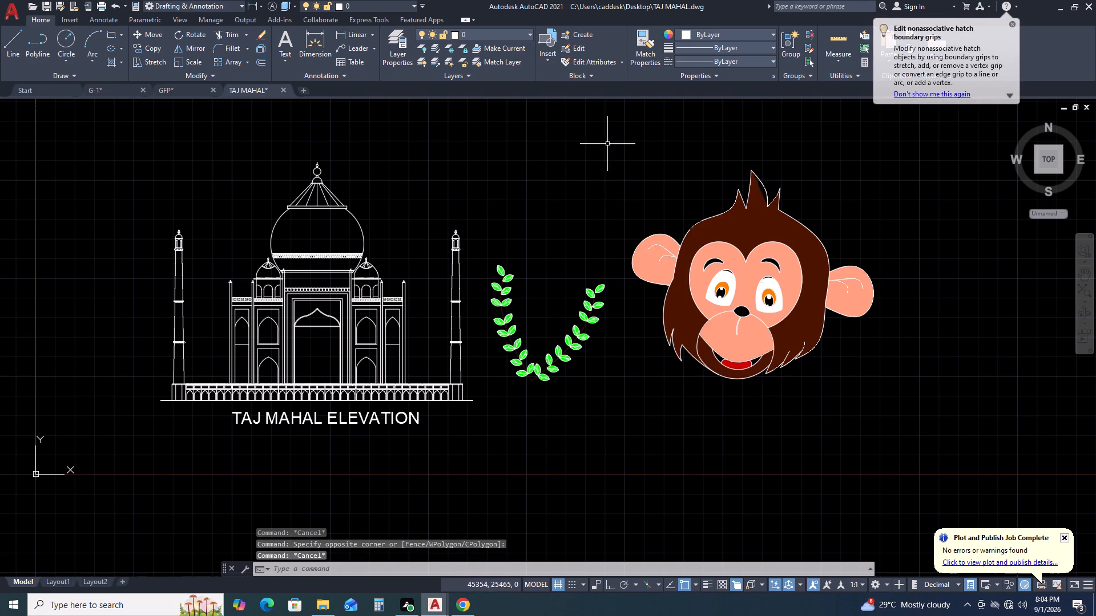
Erase the entire monkey head, including its outlines and hatches, leaving the leaf branches and Taj Mahal elevation in place.
{"action": "left_click", "coordinate": [608, 139]}
{"action": "left_click", "coordinate": [908, 406]}
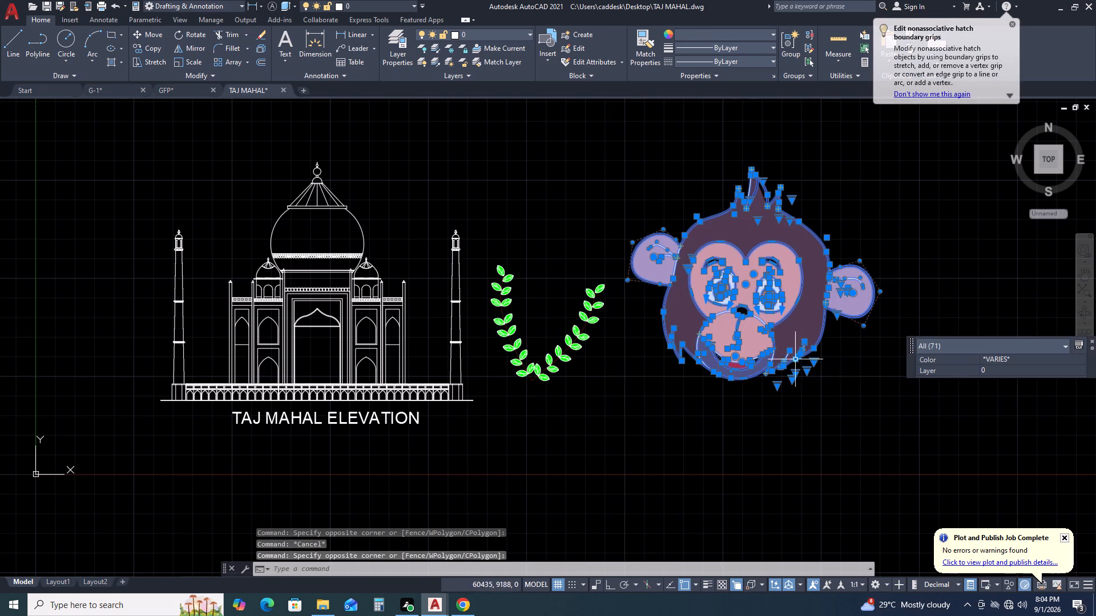
{"action": "key", "text": "Delete"}
Save the drawing as TAJ MAHAL in AutoCAD 2018 format on the Desktop, replacing the existing file.
{"action": "middle_click_drag", "start_coordinate": [507, 384], "coordinate": [659, 309]}
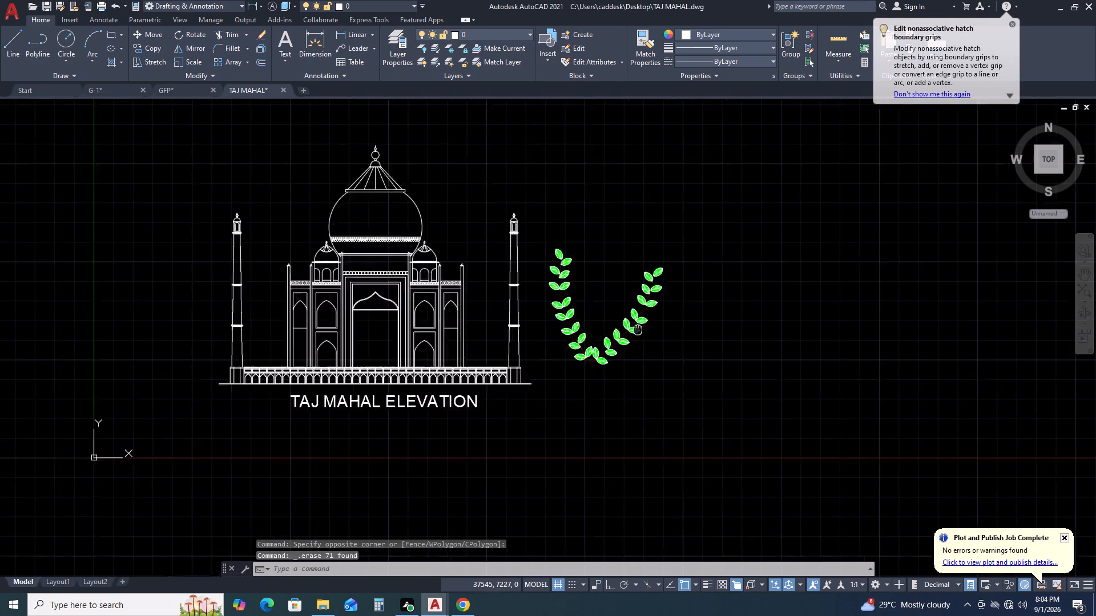
{"action": "middle_click_drag", "start_coordinate": [659, 309], "coordinate": [660, 305]}
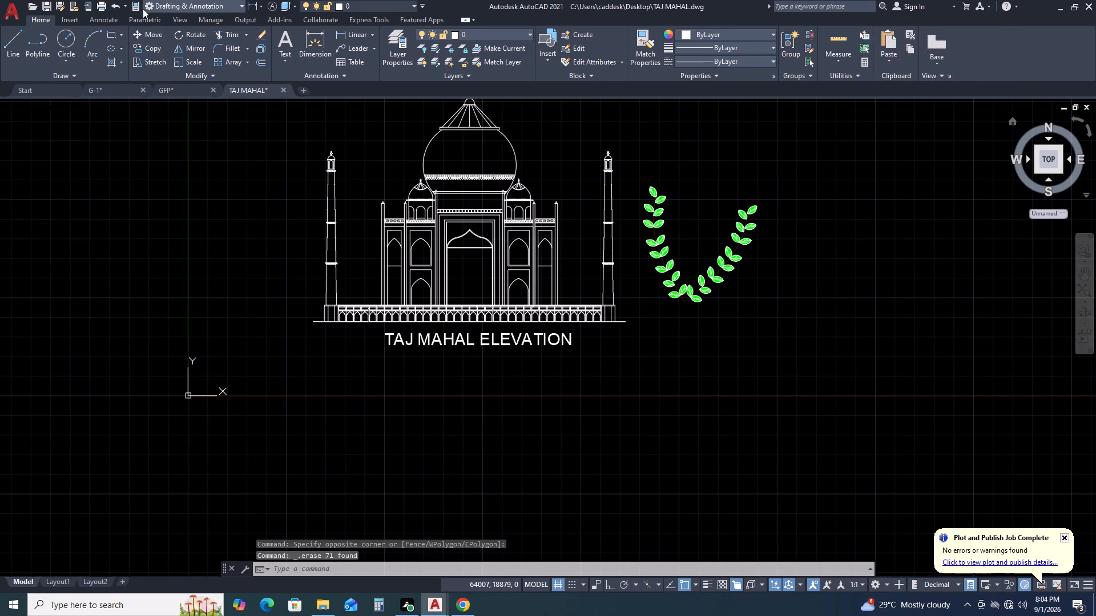
{"action": "left_click", "coordinate": [9, 11]}
{"action": "left_click", "coordinate": [44, 155]}
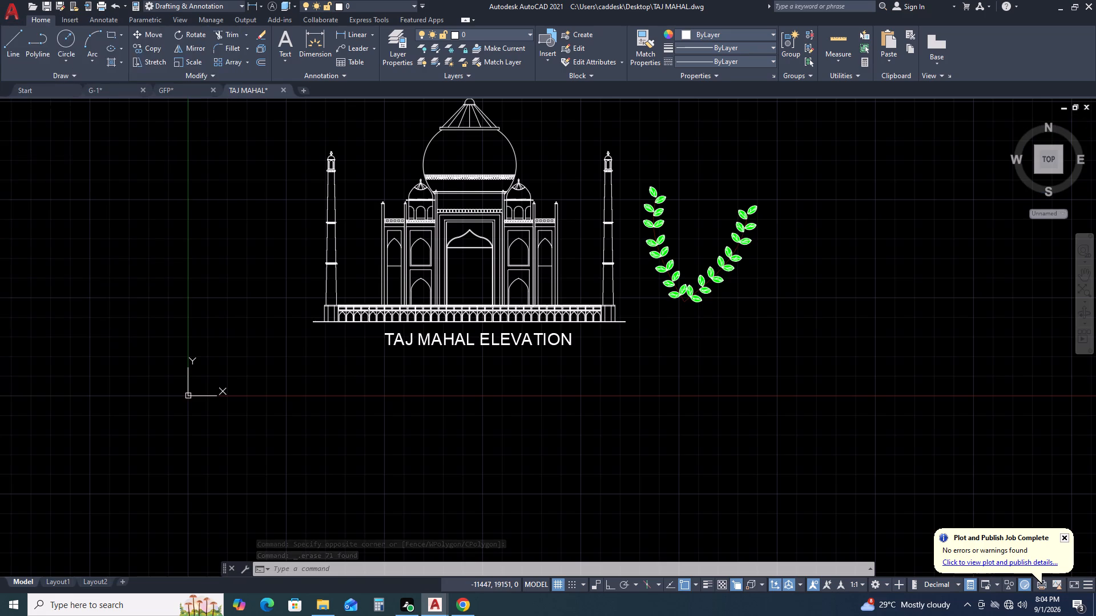
{"action": "left_click", "coordinate": [697, 406]}
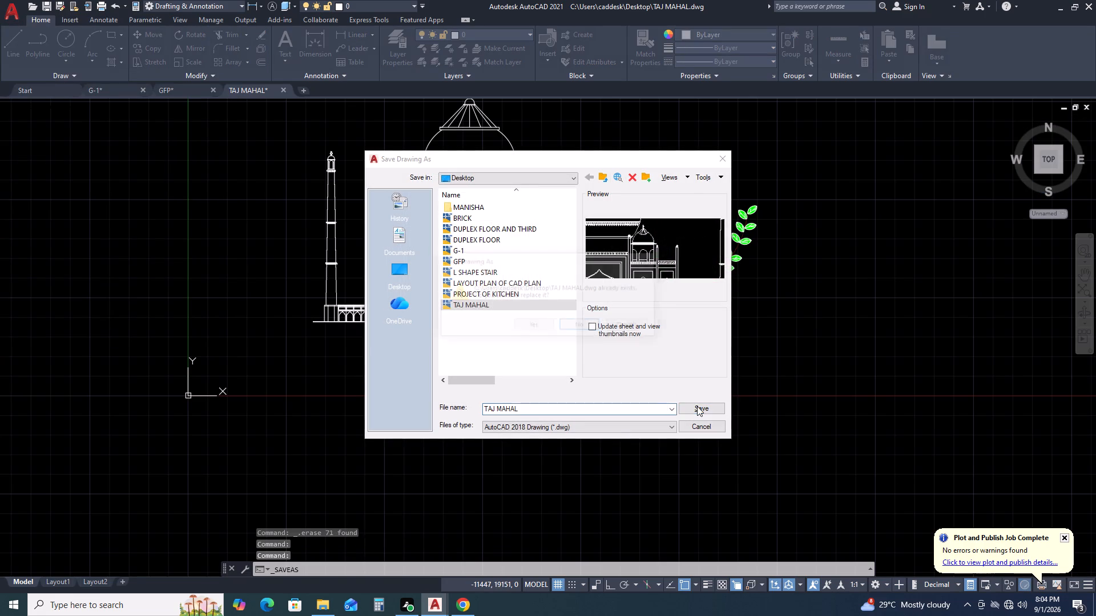
{"action": "left_click", "coordinate": [525, 329]}
Query the LOGFILENAME system variable.
{"action": "middle_click_drag", "start_coordinate": [752, 293], "coordinate": [697, 396]}
{"action": "scroll", "coordinate": [718, 405], "scroll_direction": "up", "scroll_amount": 1}
{"action": "middle_click_drag", "start_coordinate": [792, 236], "coordinate": [790, 278]}
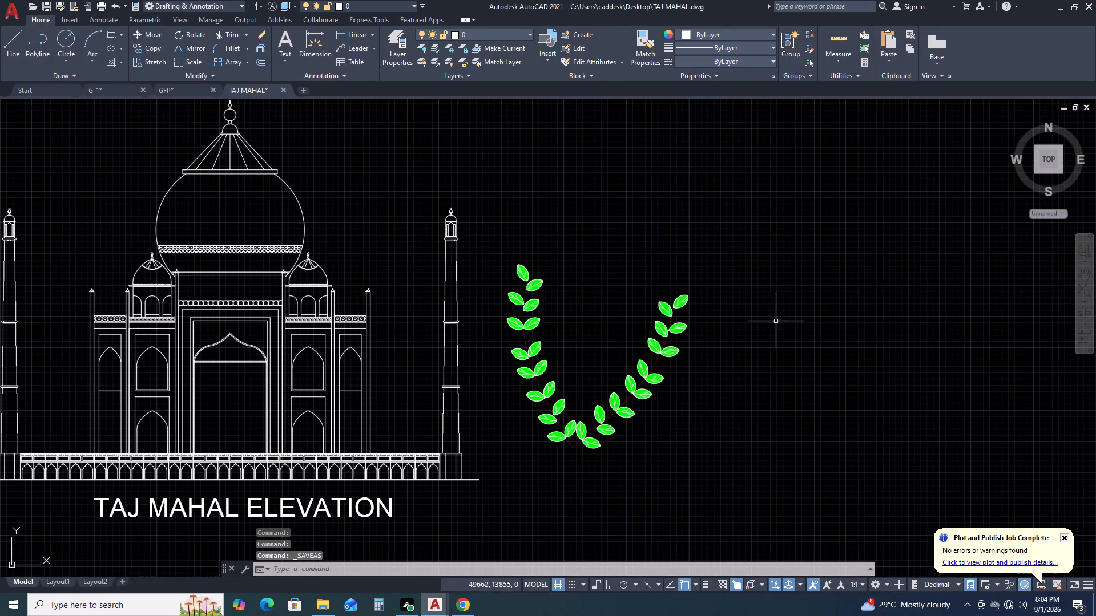
{"action": "type", "text": "LOGFIL"}
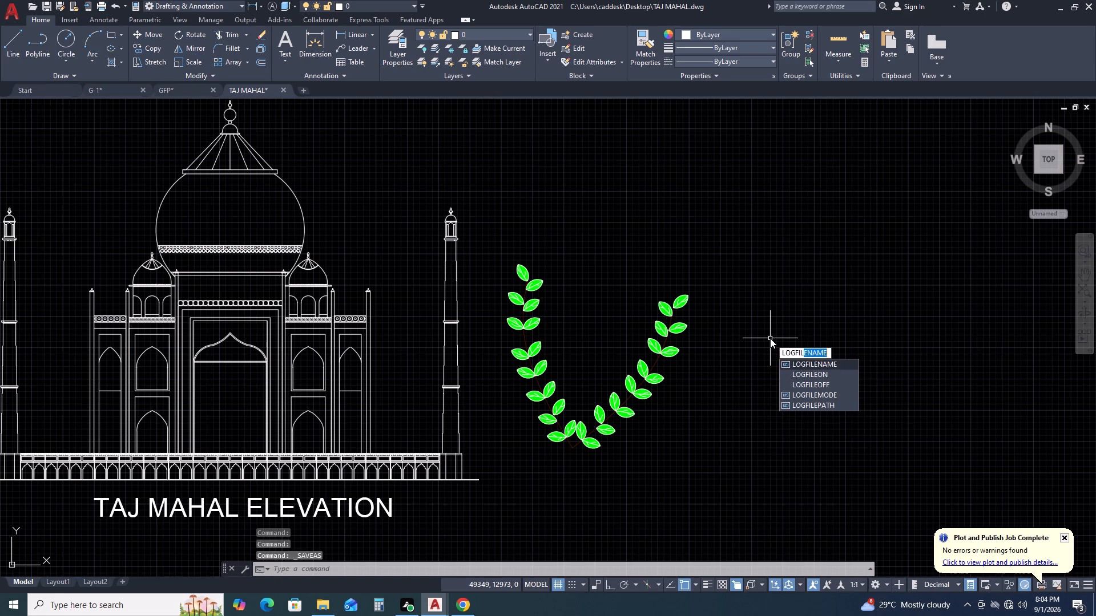
{"action": "left_click", "coordinate": [839, 364]}
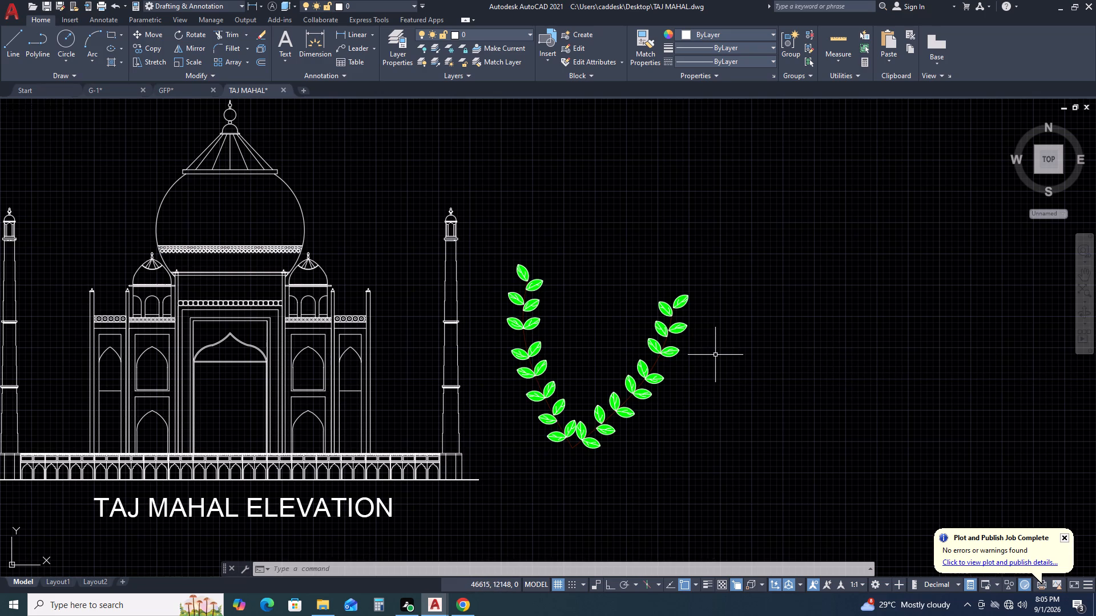
Set up a plot from the previous plot's page setup, using AutoCAD PDF (High Quality Print).pc3 on landscape ISO A4.
{"action": "key", "text": "ctrl+p"}
{"action": "left_click", "coordinate": [437, 180]}
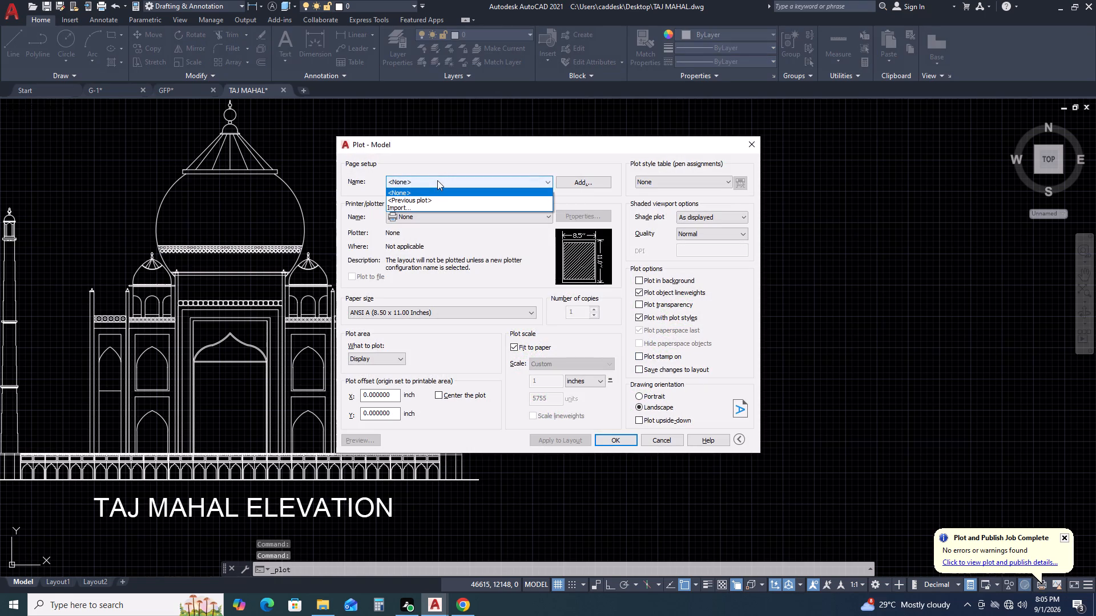
{"action": "left_click", "coordinate": [467, 205]}
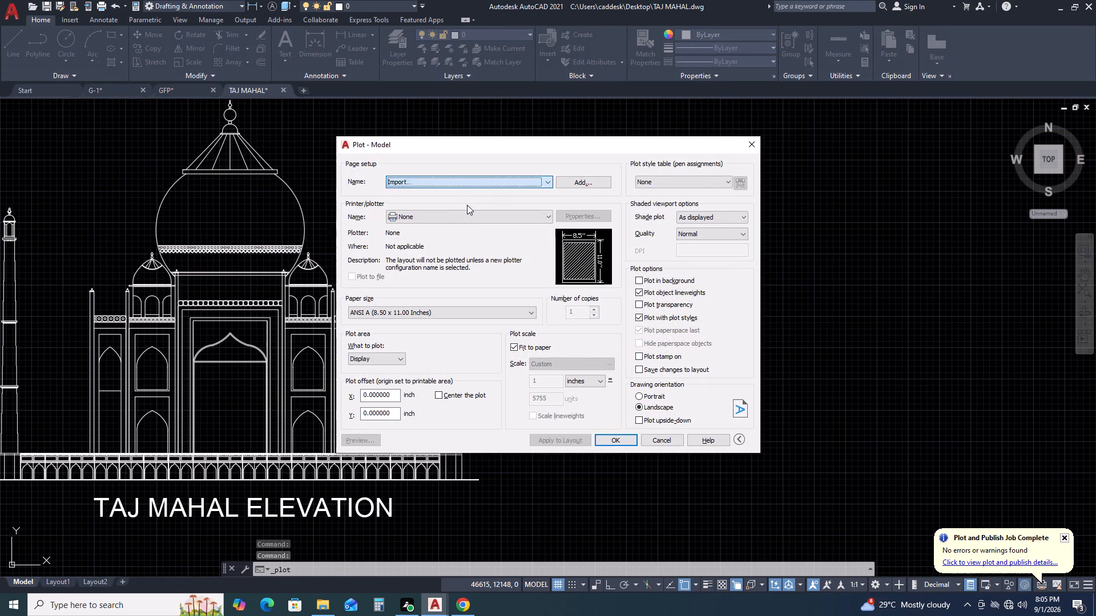
{"action": "left_click", "coordinate": [724, 158]}
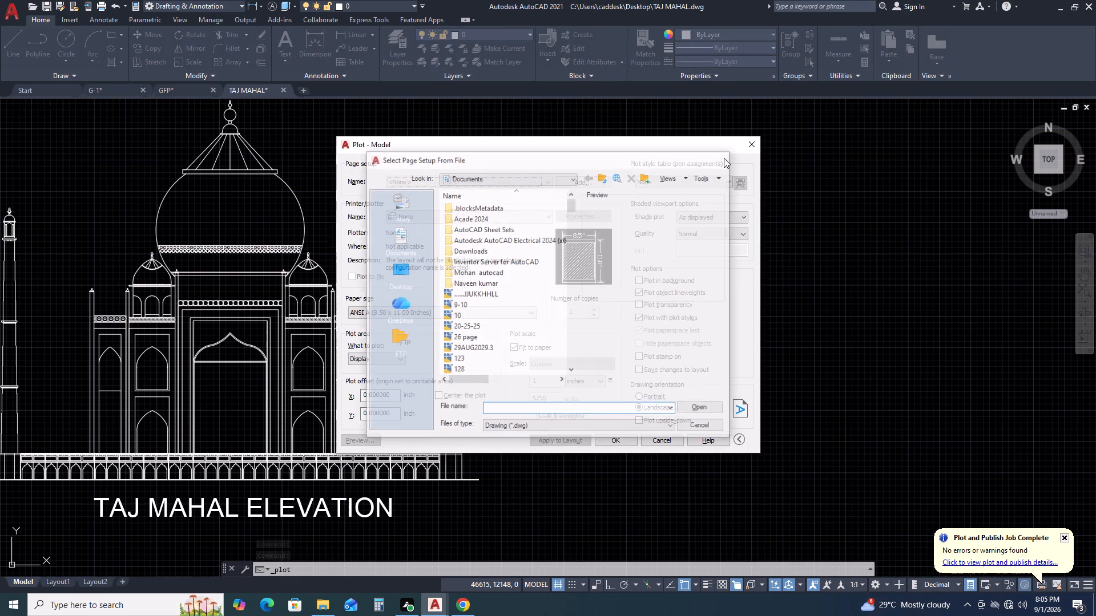
{"action": "left_click", "coordinate": [507, 177]}
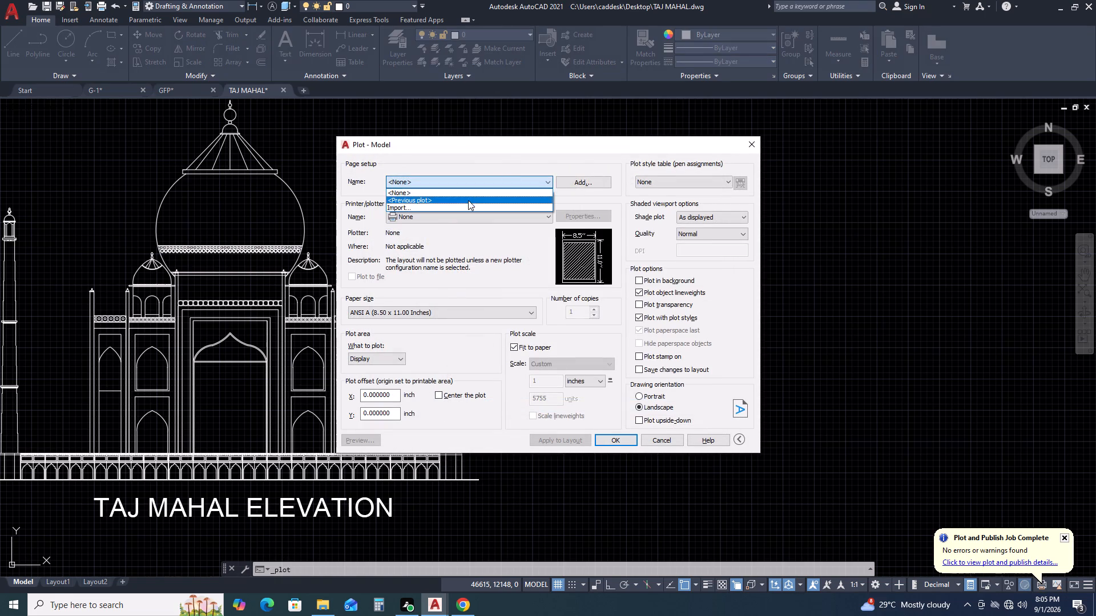
{"action": "left_click", "coordinate": [468, 201]}
{"action": "scroll", "coordinate": [477, 208], "scroll_direction": "down", "scroll_amount": 2}
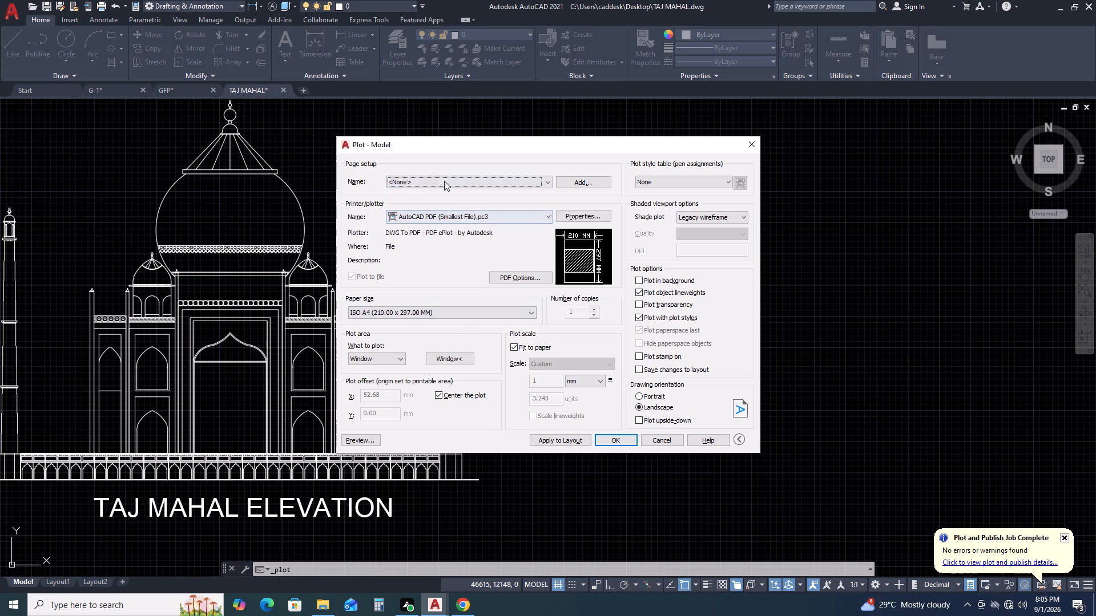
{"action": "left_click", "coordinate": [444, 181]}
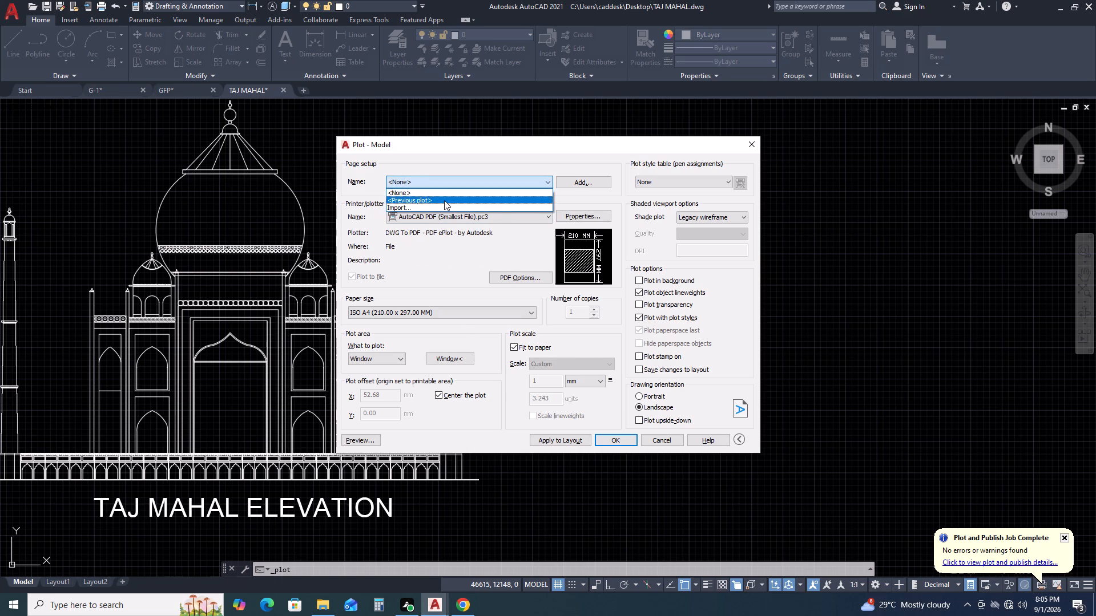
{"action": "left_click", "coordinate": [444, 200]}
Define the plot window around the Taj Mahal elevation, its title and the two leaf branches.
{"action": "left_click", "coordinate": [461, 356]}
{"action": "scroll", "coordinate": [470, 357], "scroll_direction": "down", "scroll_amount": 2}
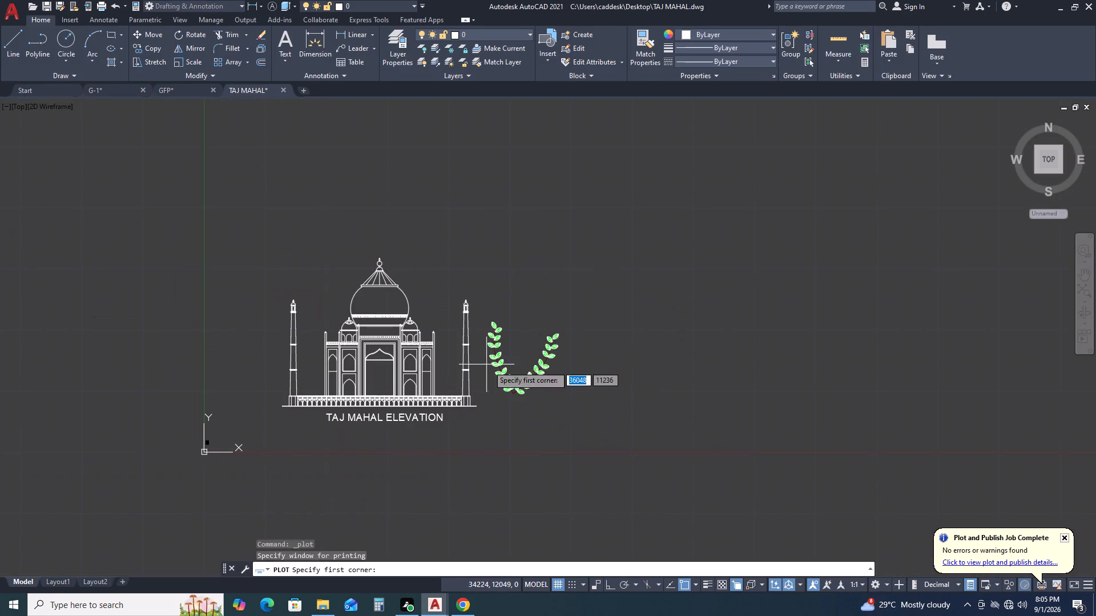
{"action": "left_click", "coordinate": [268, 251]}
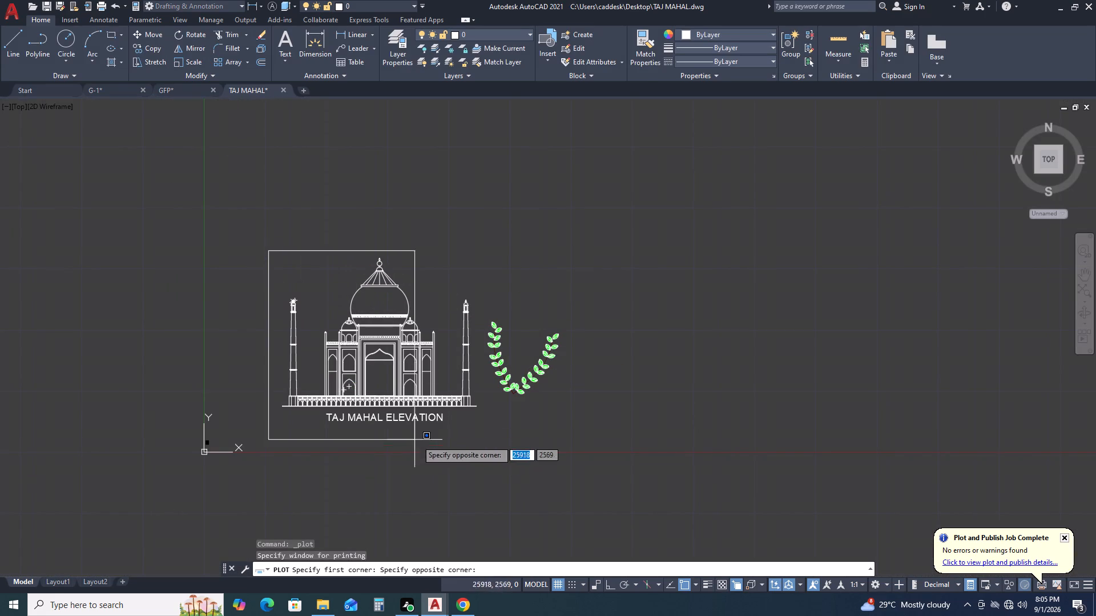
{"action": "left_click", "coordinate": [571, 440]}
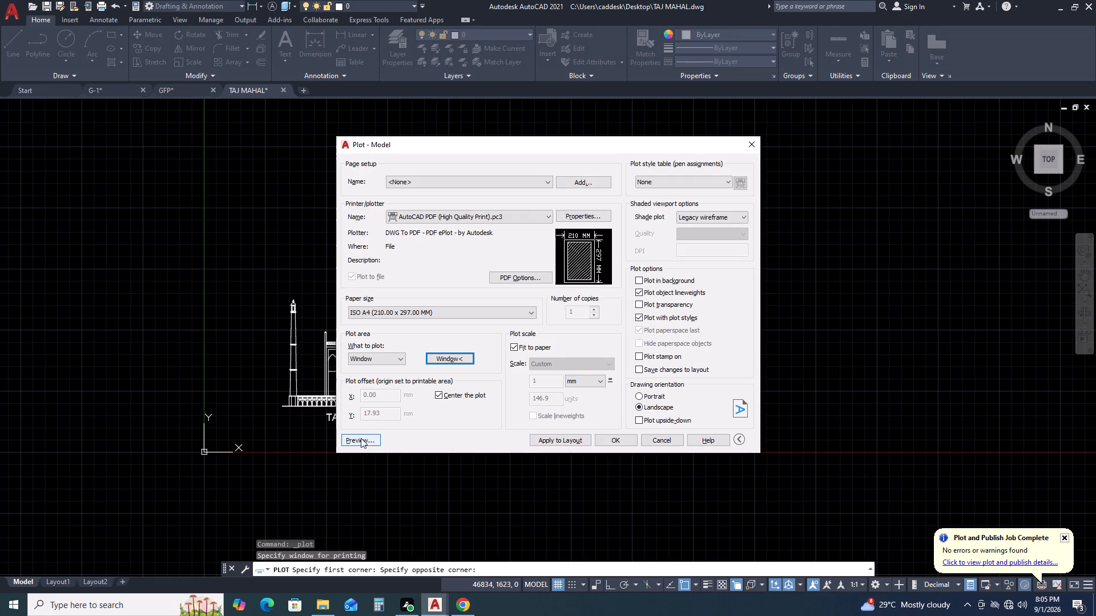
Preview the plot, save it to the Desktop as TAJ MAHAL-Model.pdf, and return from the opened PDF to the drawing.
{"action": "left_click", "coordinate": [361, 438]}
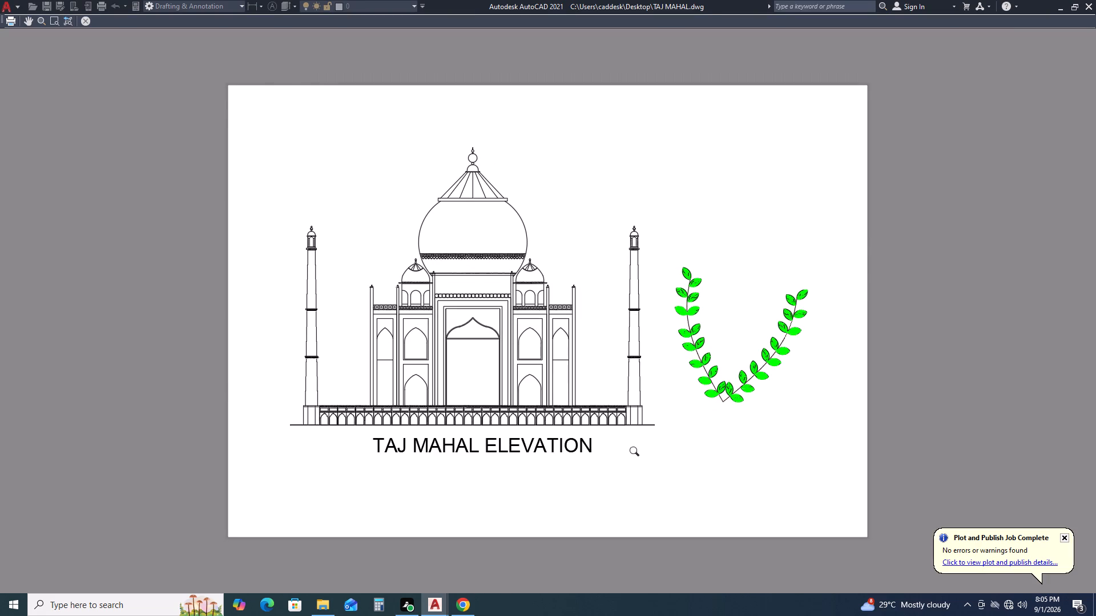
{"action": "scroll", "coordinate": [627, 450], "scroll_direction": "up", "scroll_amount": 1}
{"action": "scroll", "coordinate": [704, 428], "scroll_direction": "down", "scroll_amount": 1}
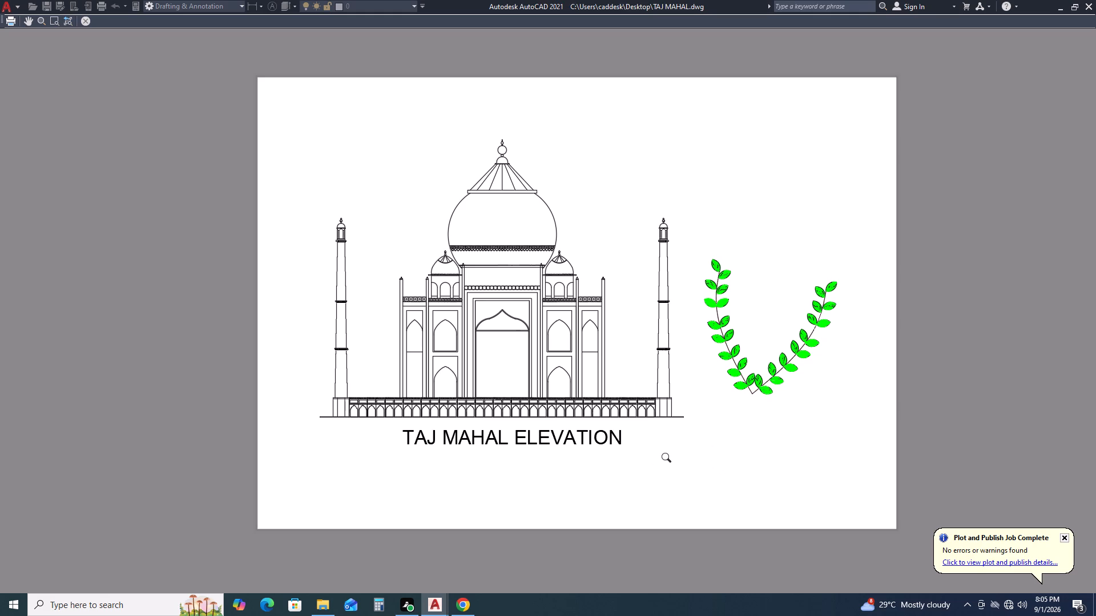
{"action": "key", "text": "Return"}
{"action": "left_click", "coordinate": [611, 441]}
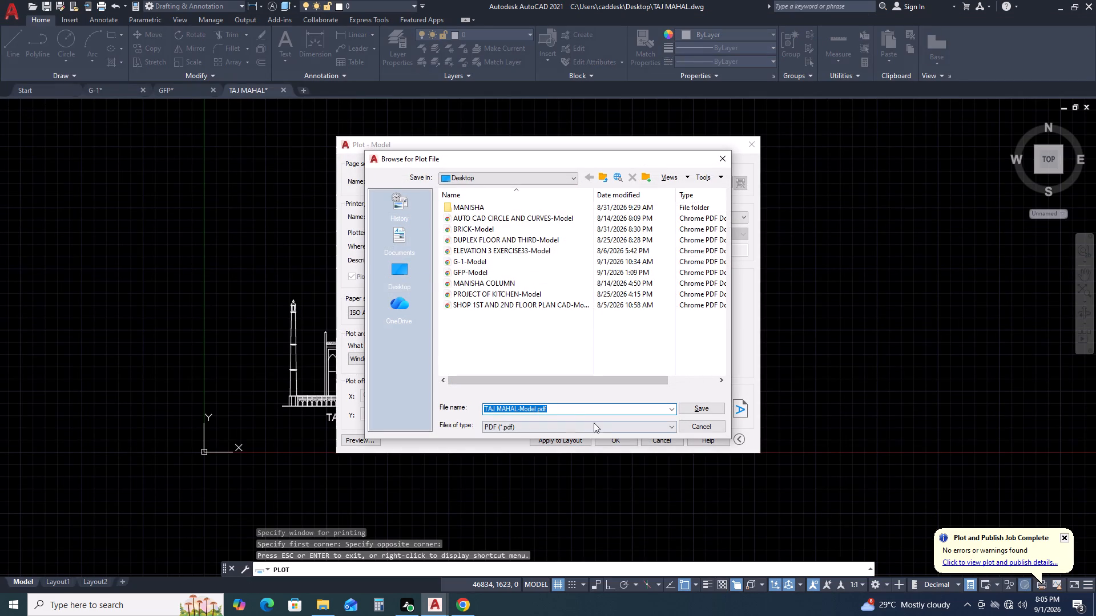
{"action": "left_click", "coordinate": [703, 411]}
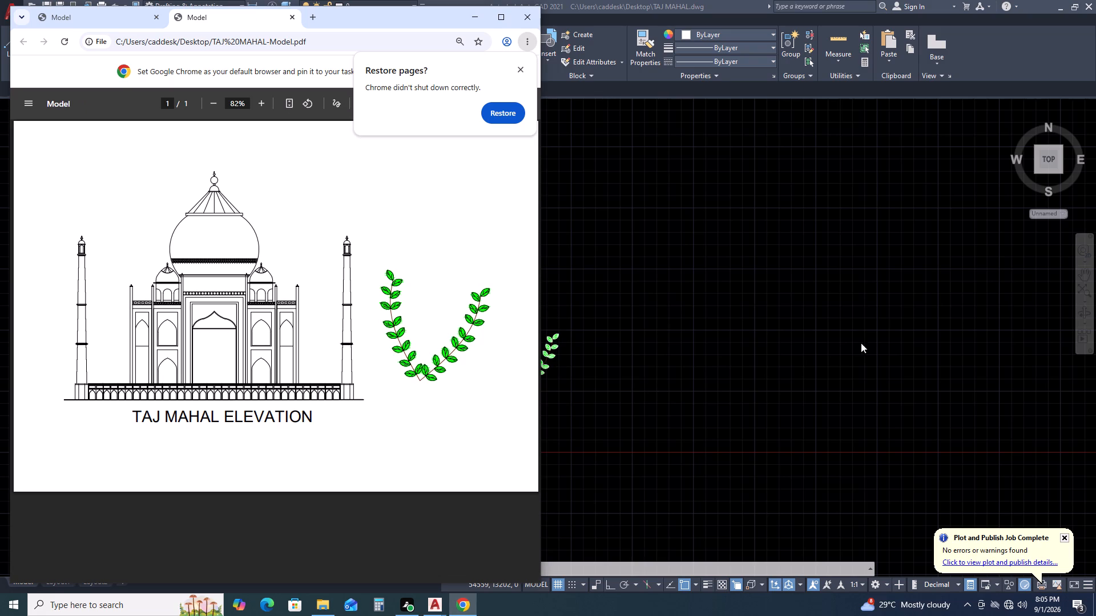
{"action": "left_click", "coordinate": [477, 23]}
{"action": "left_click", "coordinate": [442, 606]}
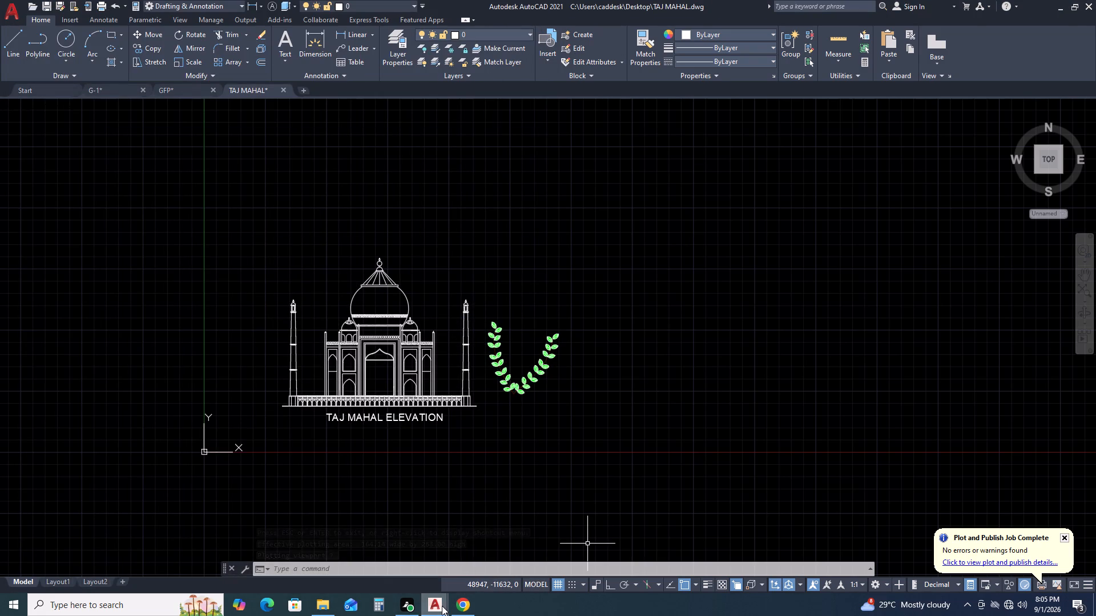